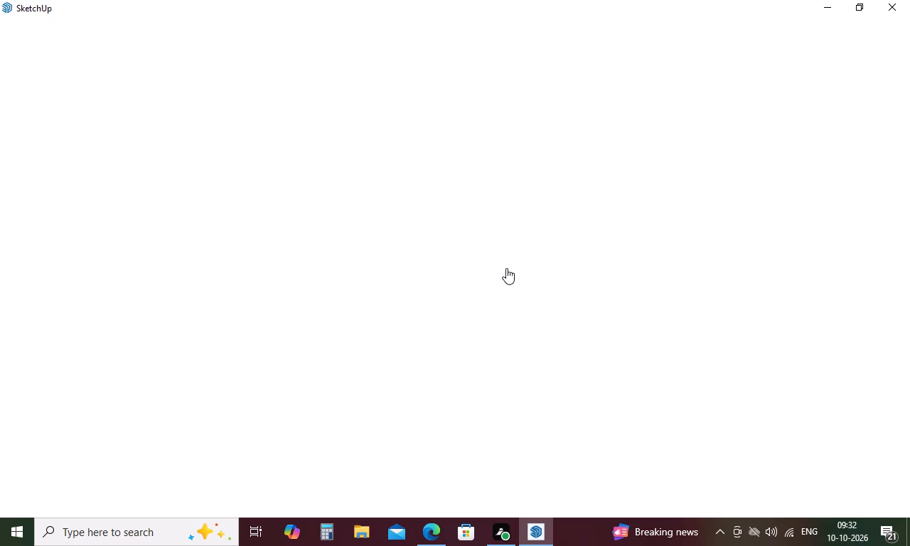
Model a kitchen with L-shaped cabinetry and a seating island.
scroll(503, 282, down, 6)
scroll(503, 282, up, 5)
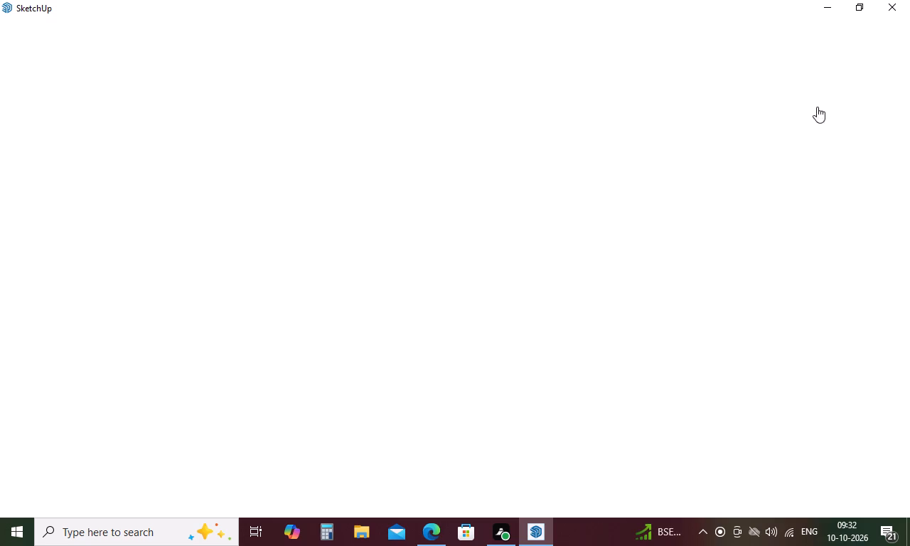
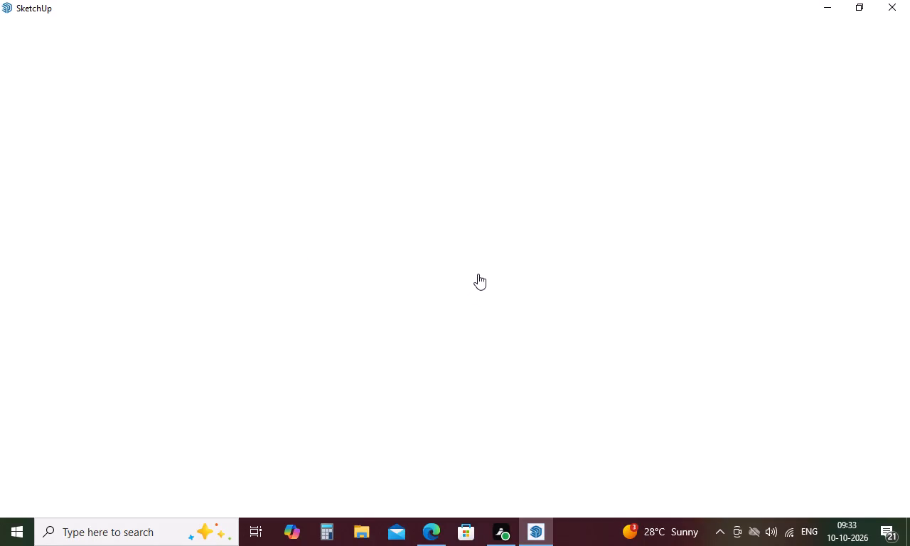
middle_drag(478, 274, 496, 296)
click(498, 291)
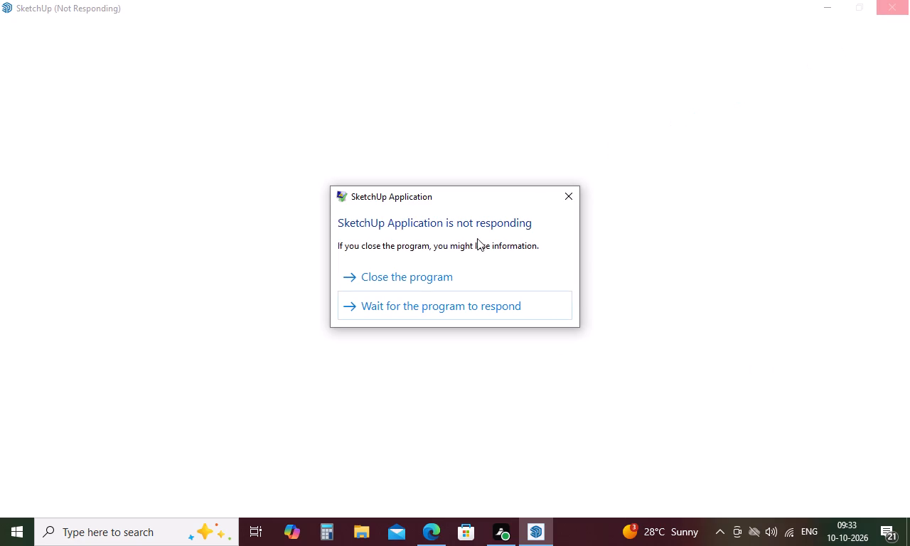
Close the unresponsive SketchUp program instead of waiting for it to respond.
click(400, 288)
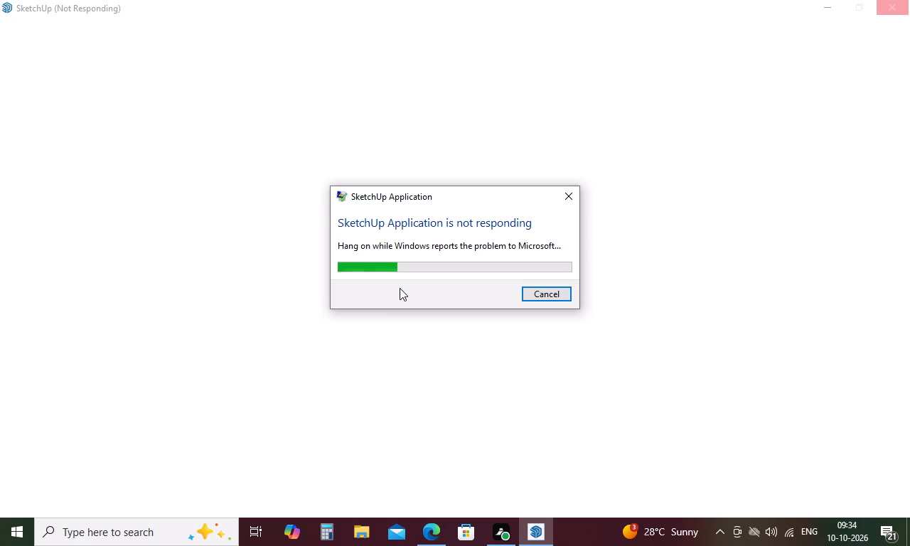
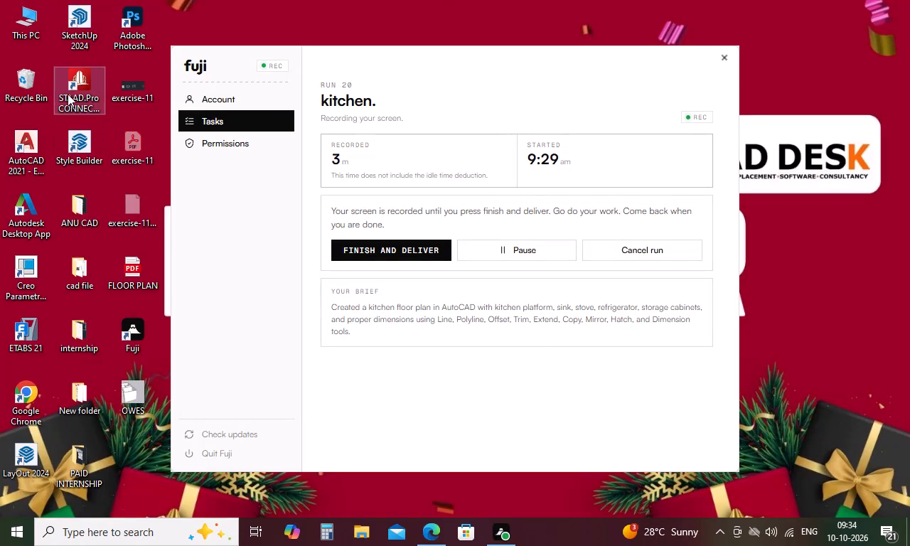
Launch SketchUp 2024 again from its desktop shortcut.
click(85, 36)
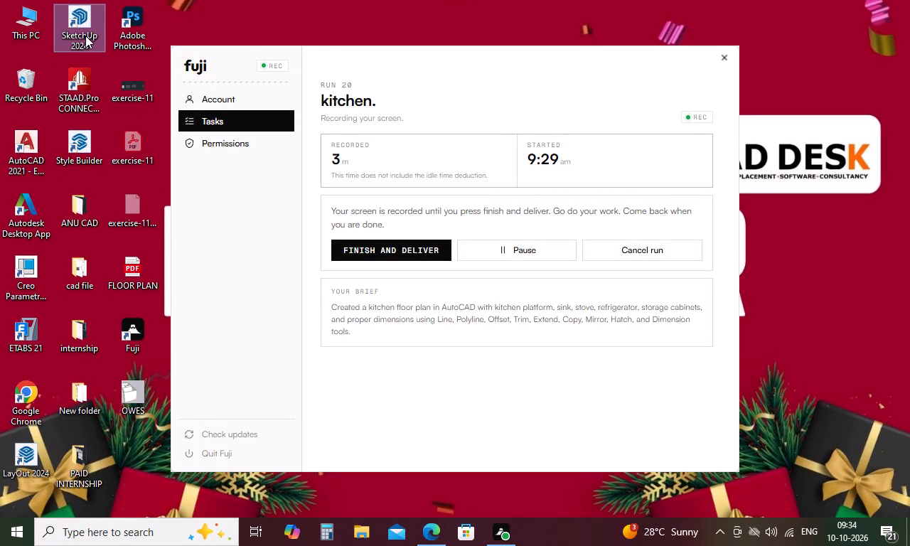
right_click(85, 36)
double_click(102, 43)
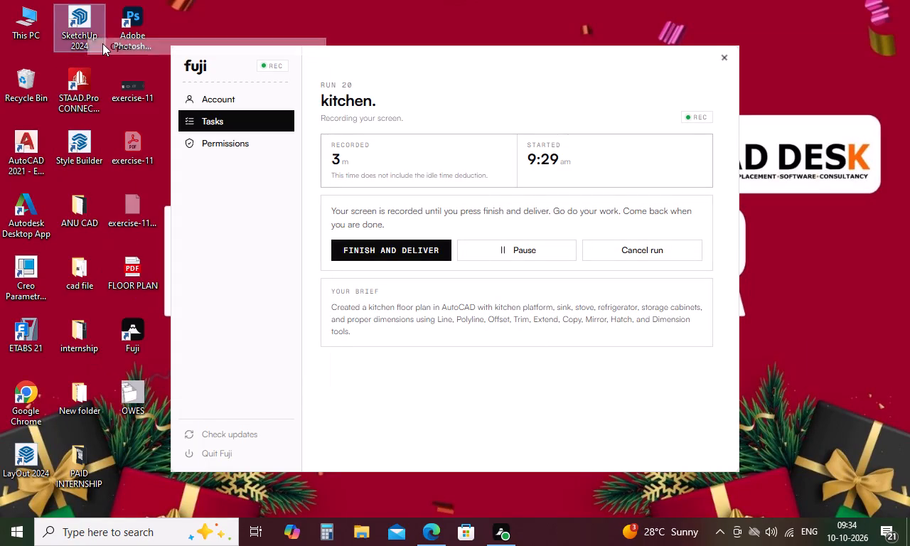
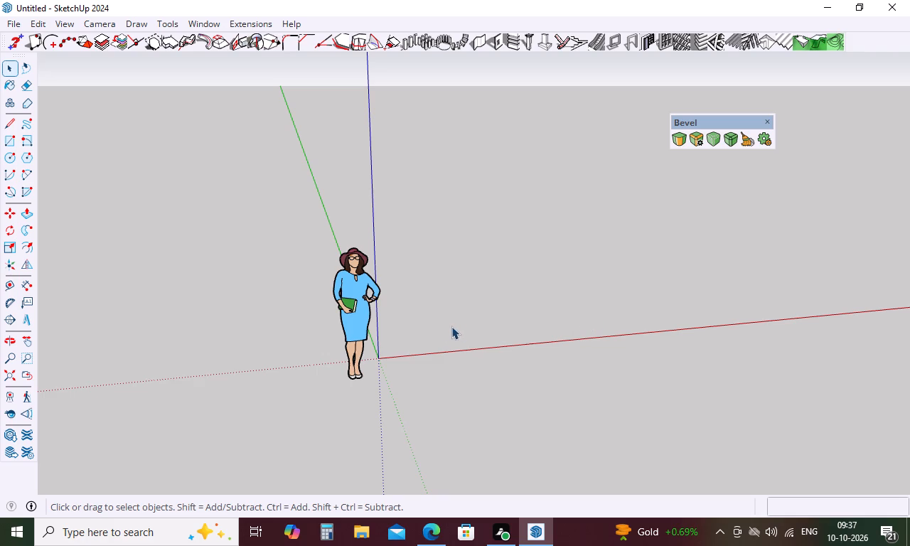
Close the floating Bevel toolbar.
scroll(396, 322, down, 3)
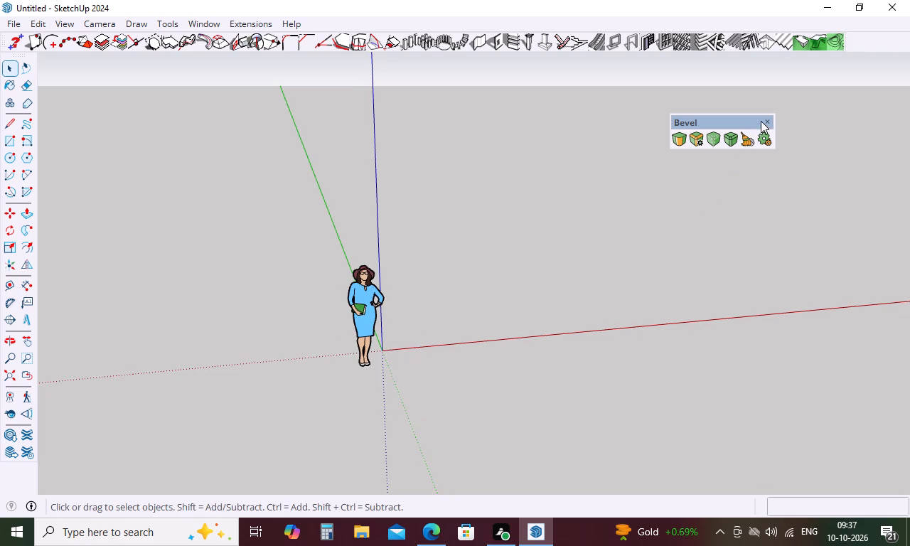
click(764, 120)
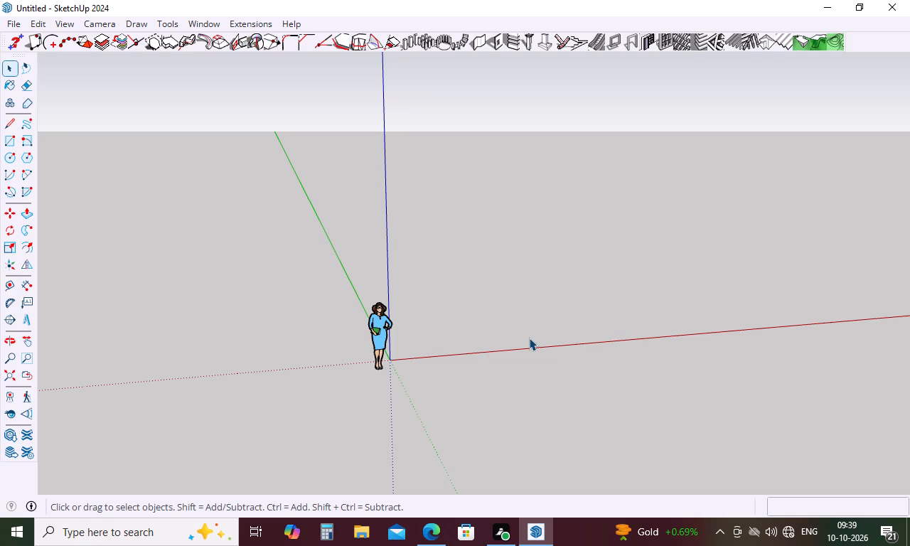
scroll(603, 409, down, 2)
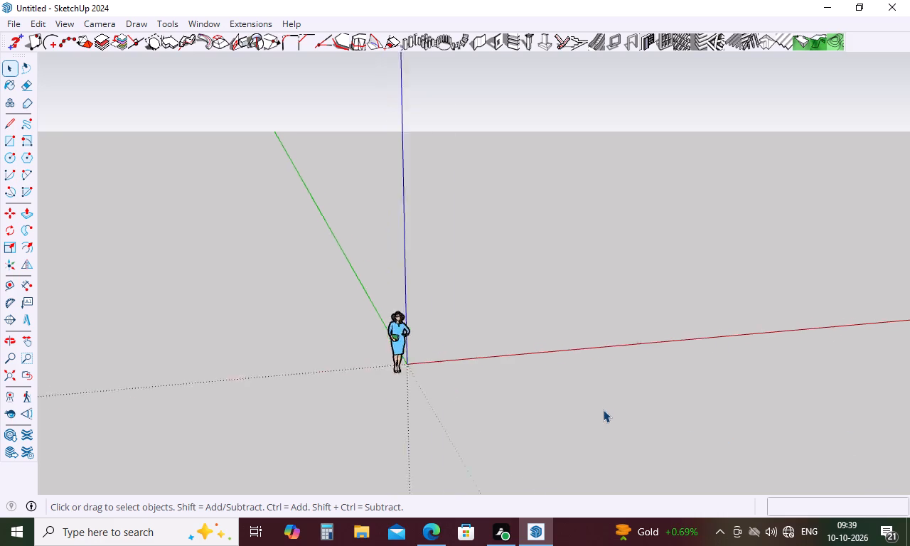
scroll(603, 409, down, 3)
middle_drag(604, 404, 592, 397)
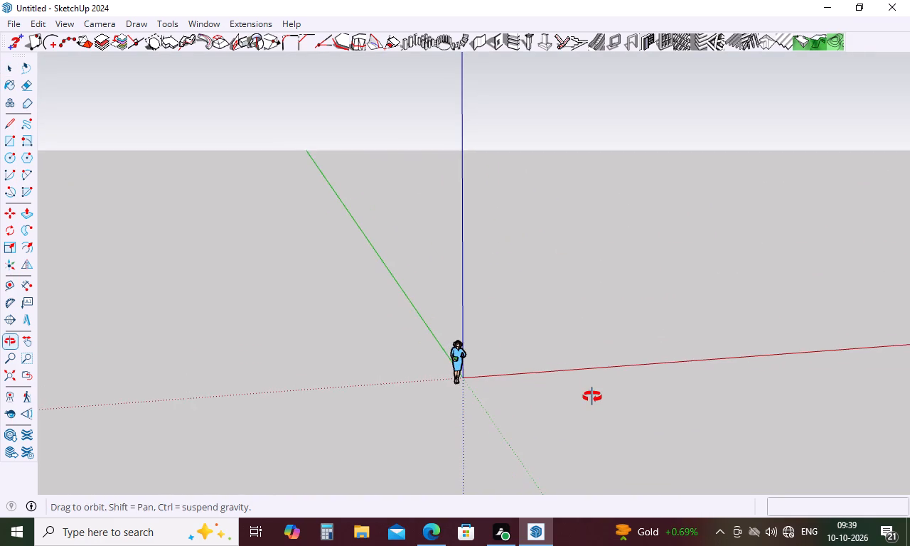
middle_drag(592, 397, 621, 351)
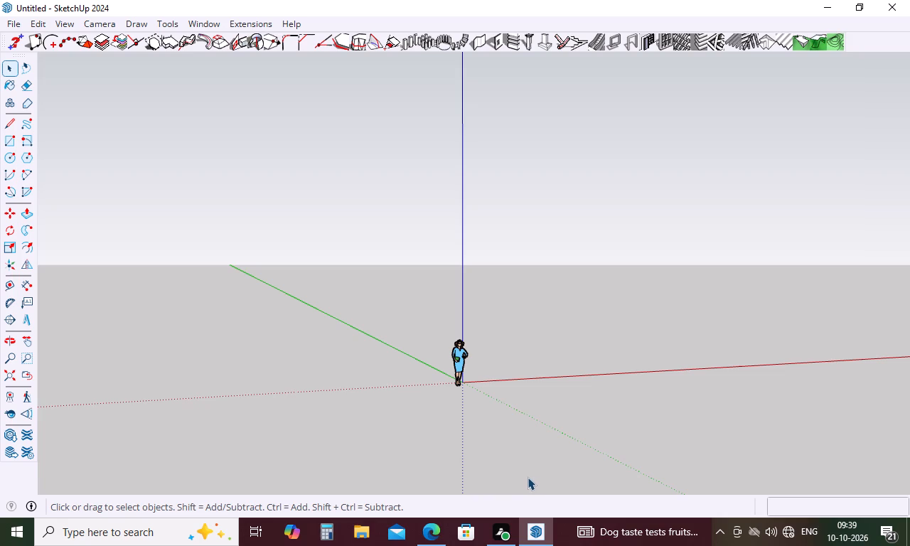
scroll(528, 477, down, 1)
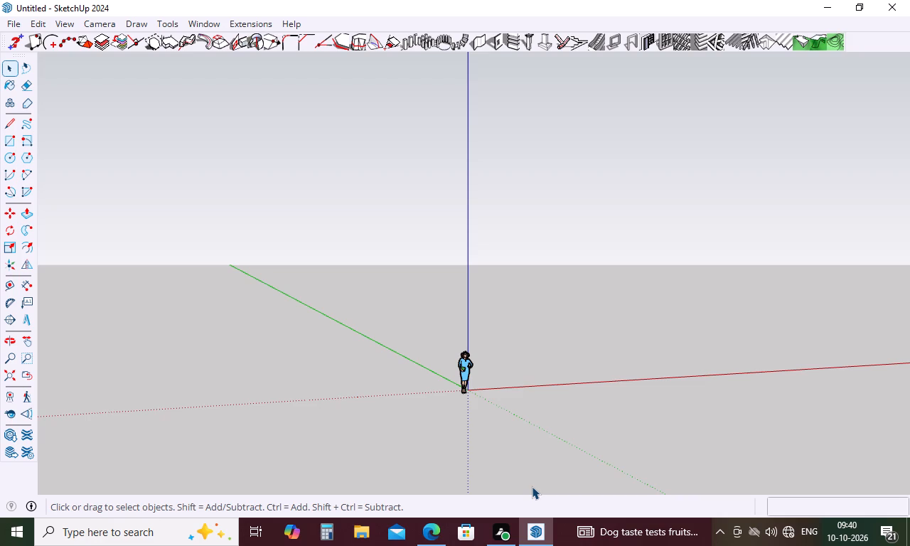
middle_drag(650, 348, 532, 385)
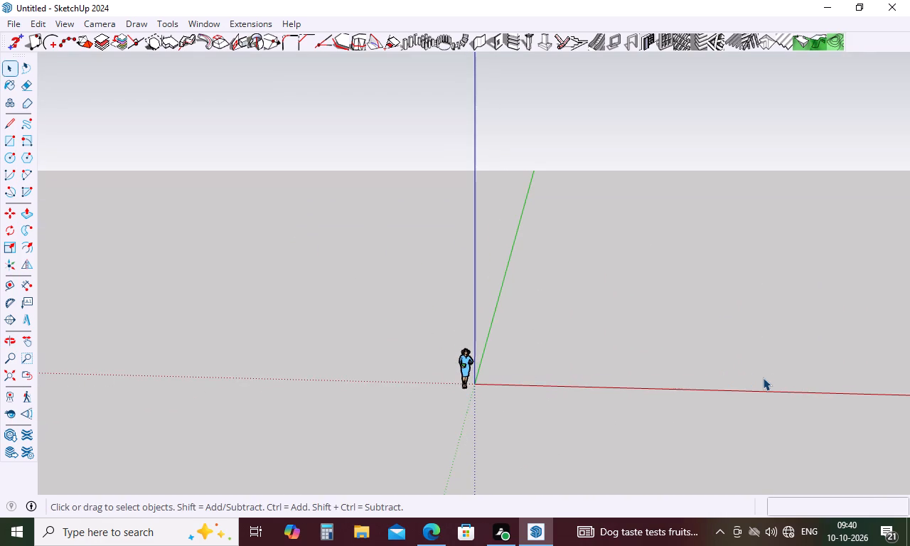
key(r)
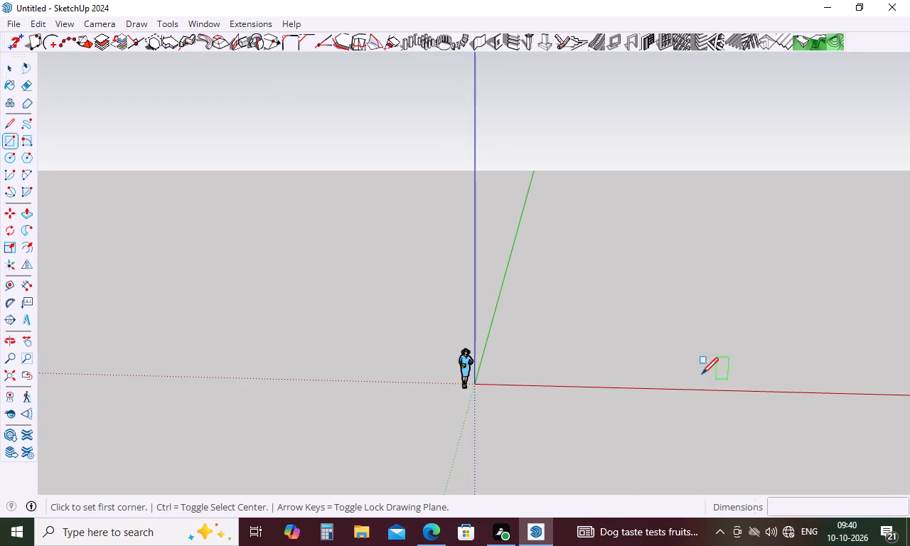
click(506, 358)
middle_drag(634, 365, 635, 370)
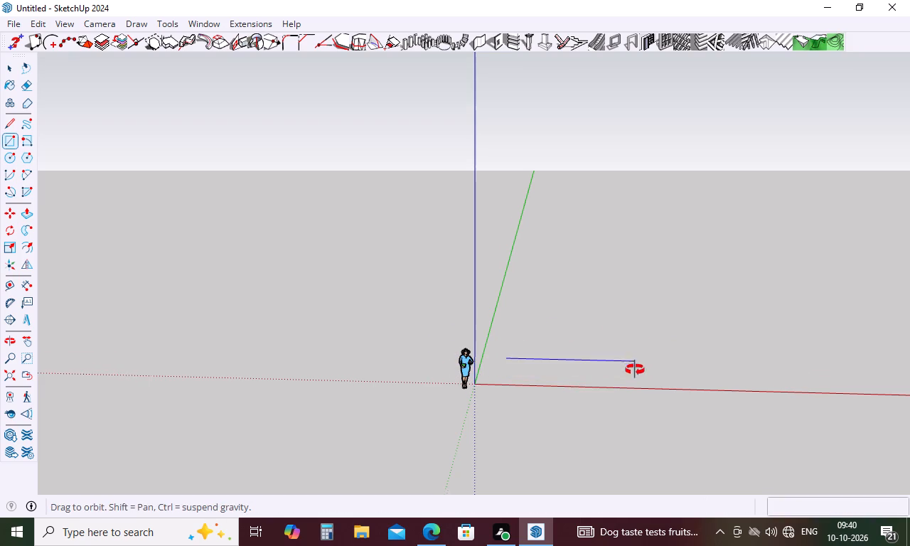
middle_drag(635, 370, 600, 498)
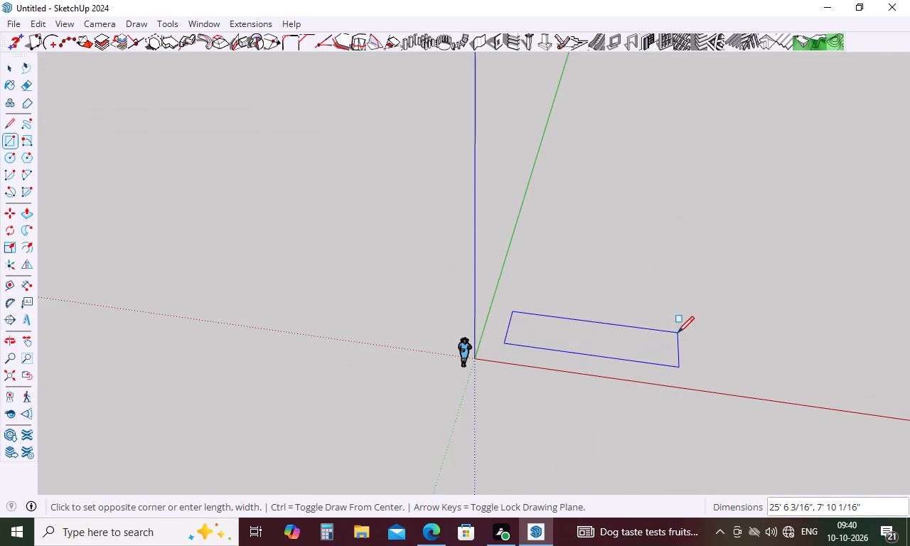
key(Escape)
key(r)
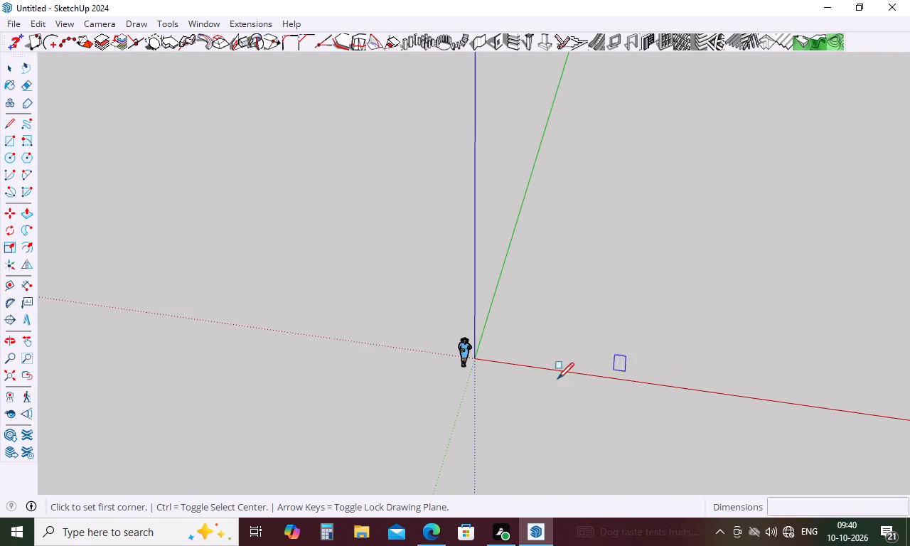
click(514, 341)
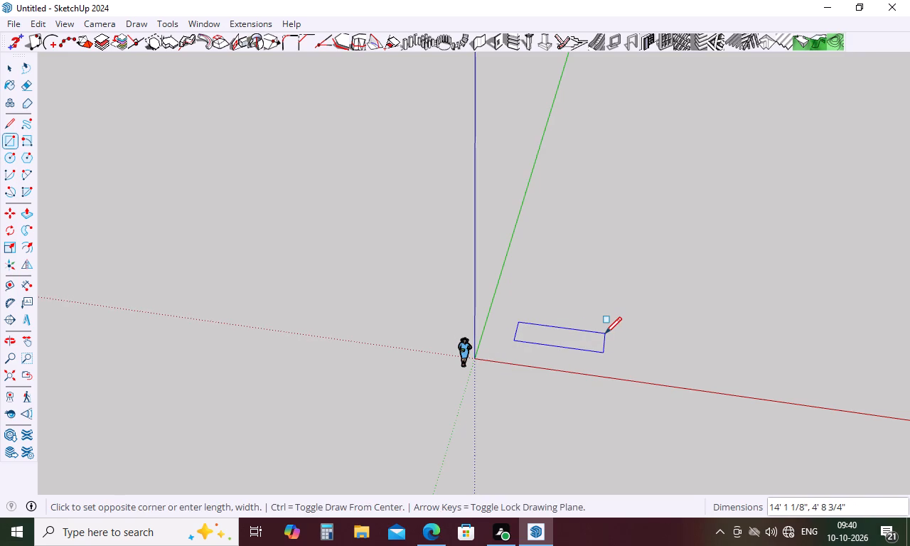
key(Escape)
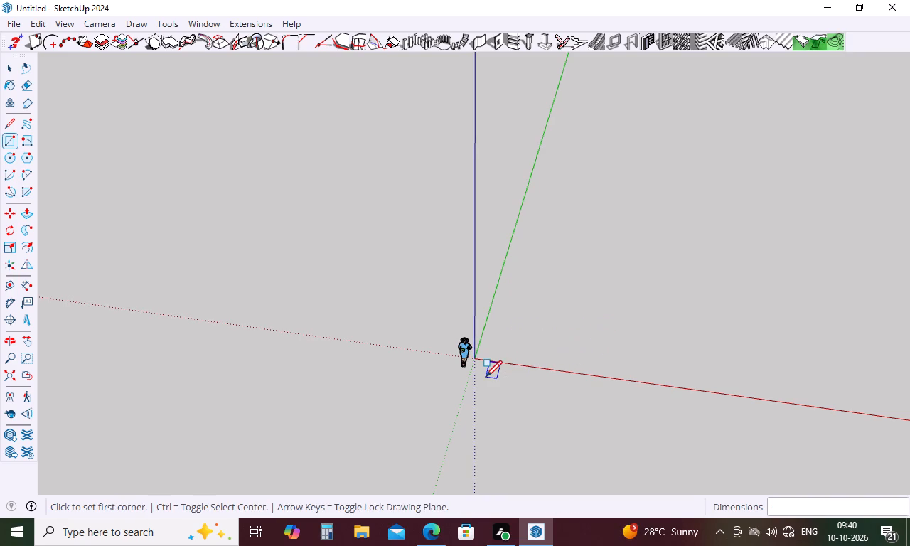
Draw a 4' by 2' rectangle on the ground plane from the origin, with its long side along the red axis.
key(r)
click(476, 362)
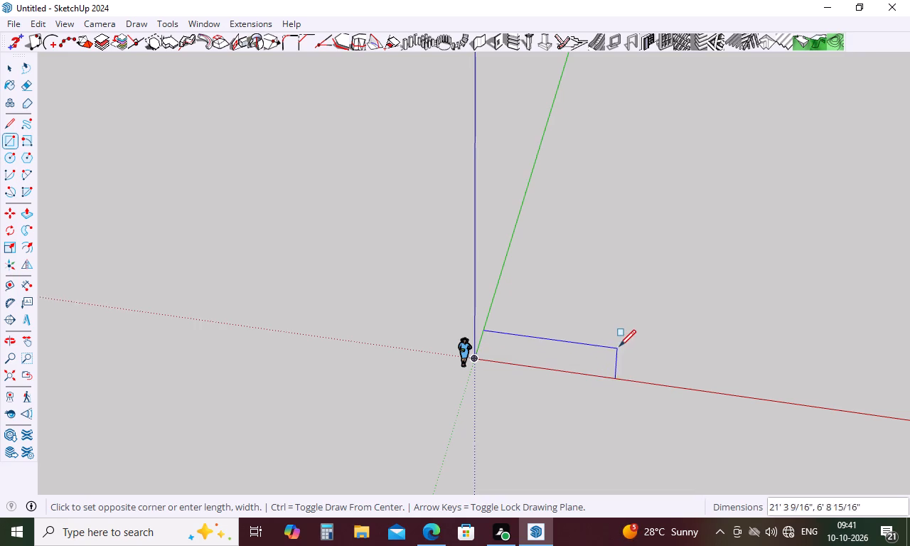
text(4')
key(comma)
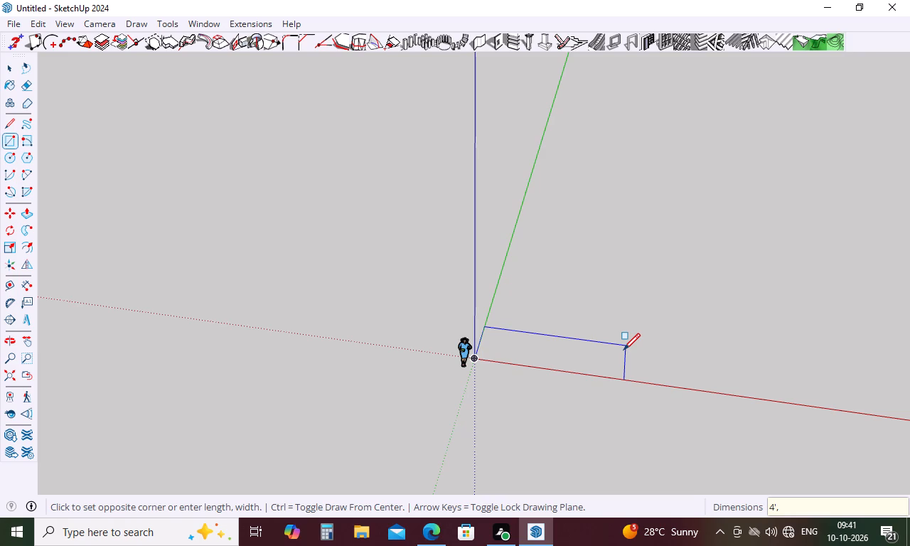
key(2)
key(apostrophe)
key(Return)
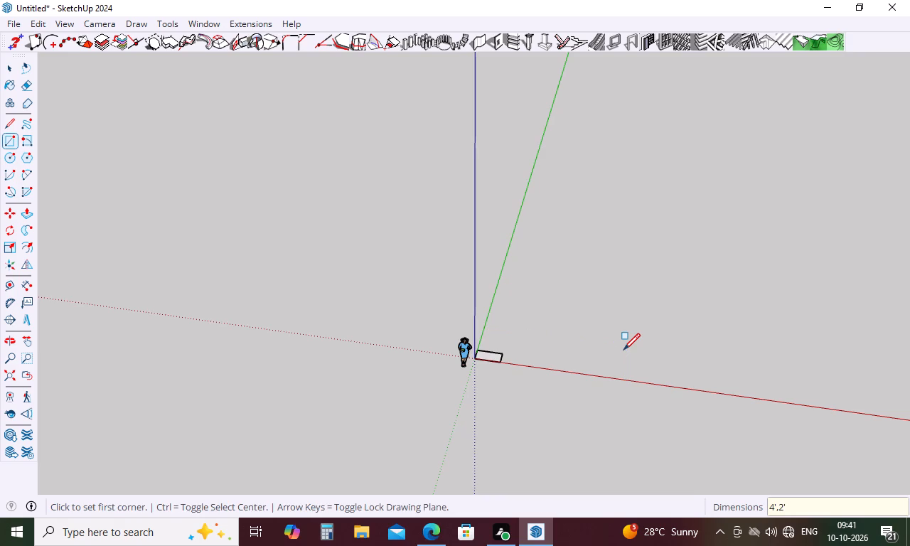
key(Escape)
Push/Pull the rectangle upward 2' 8" to form a cabinet block.
scroll(478, 405, up, 9)
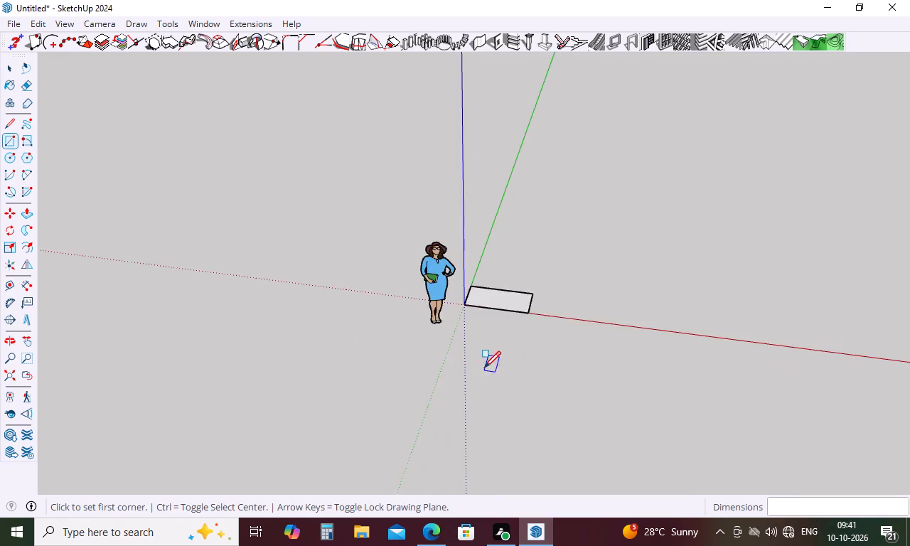
scroll(484, 368, up, 6)
scroll(460, 309, up, 6)
key(p)
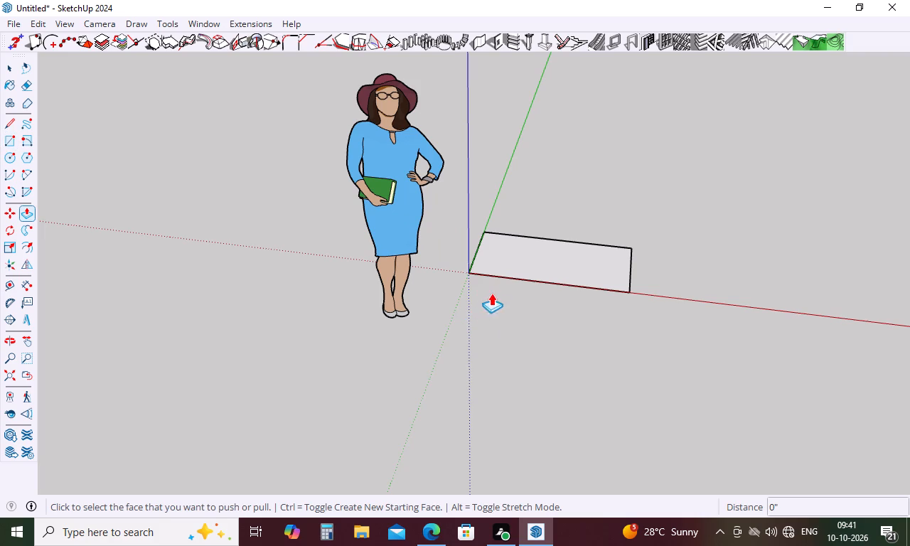
click(523, 272)
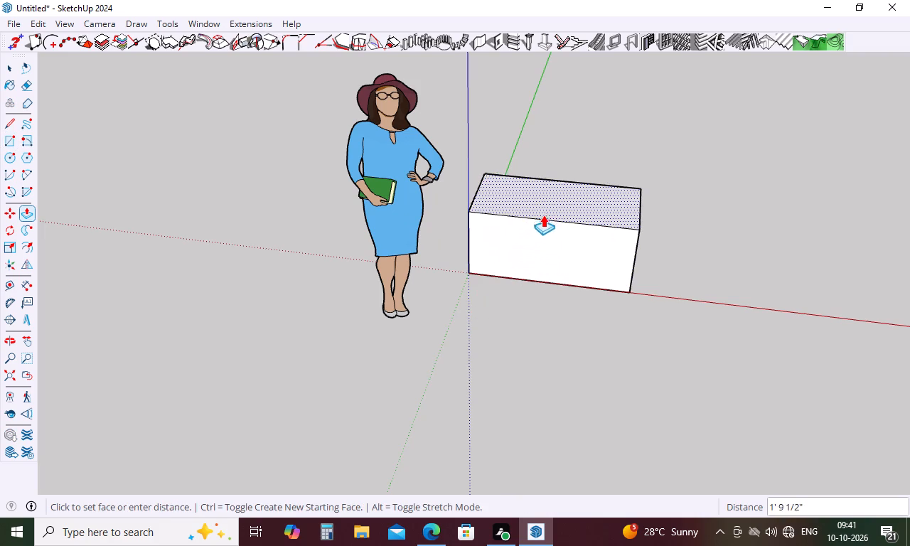
text(2')
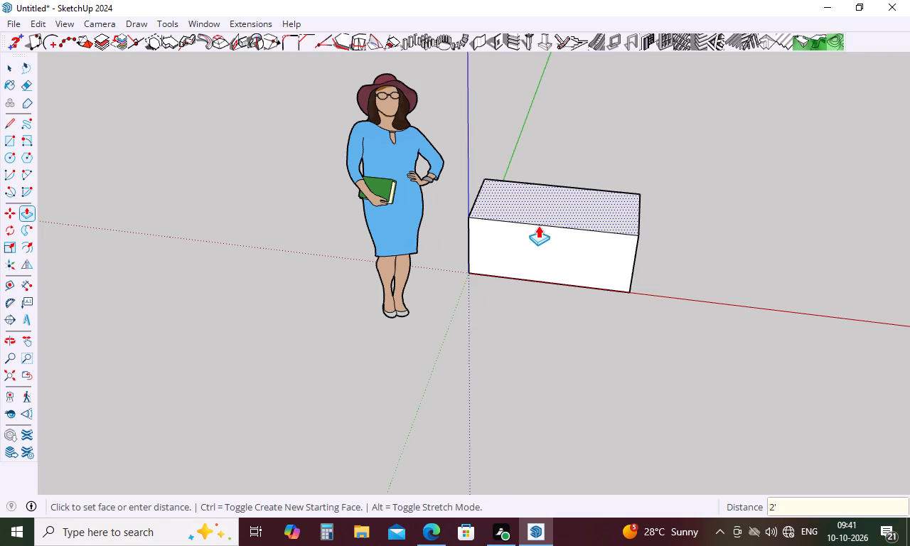
key(8)
key(shift+quotedbl)
key(Return)
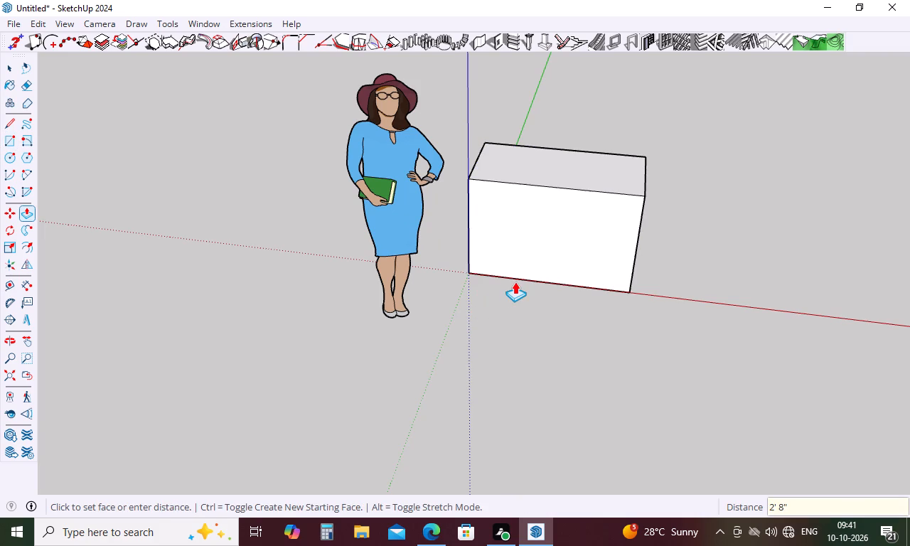
key(Escape)
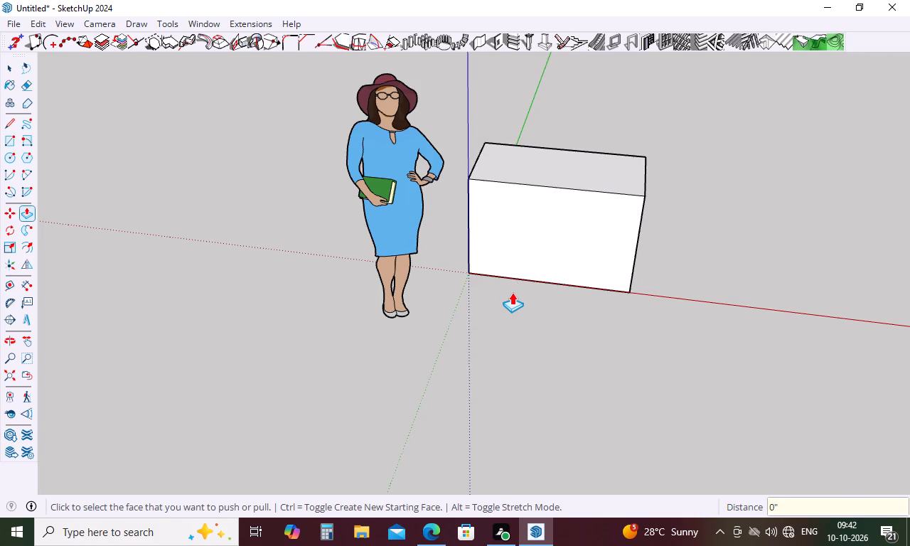
Lengthen the block along the red axis by pulling its end face farthest from the origin outward 6".
middle_drag(641, 282, 408, 299)
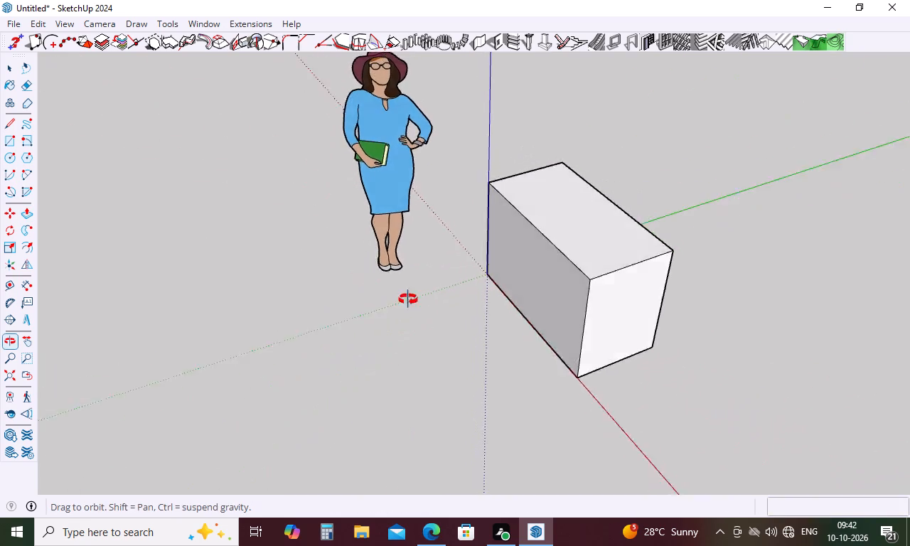
middle_drag(408, 299, 733, 295)
middle_drag(723, 301, 611, 315)
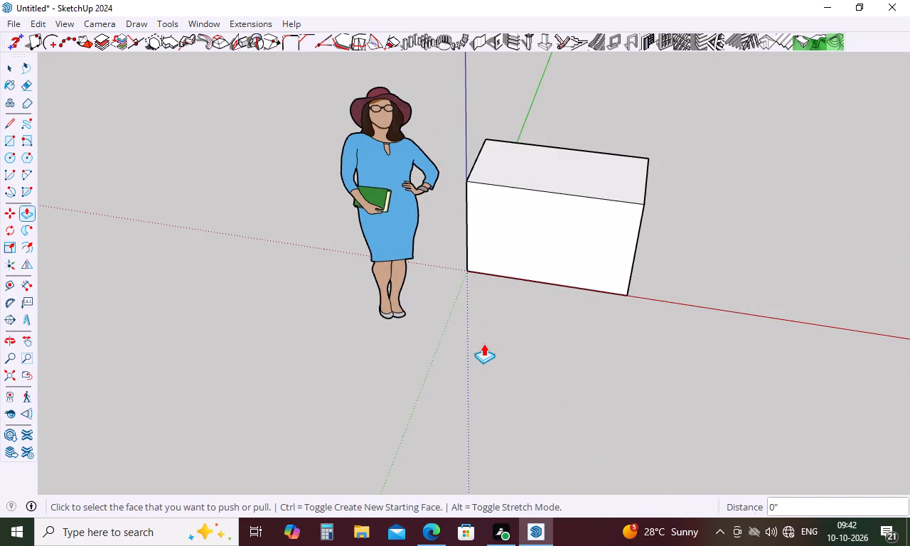
middle_drag(751, 309, 517, 232)
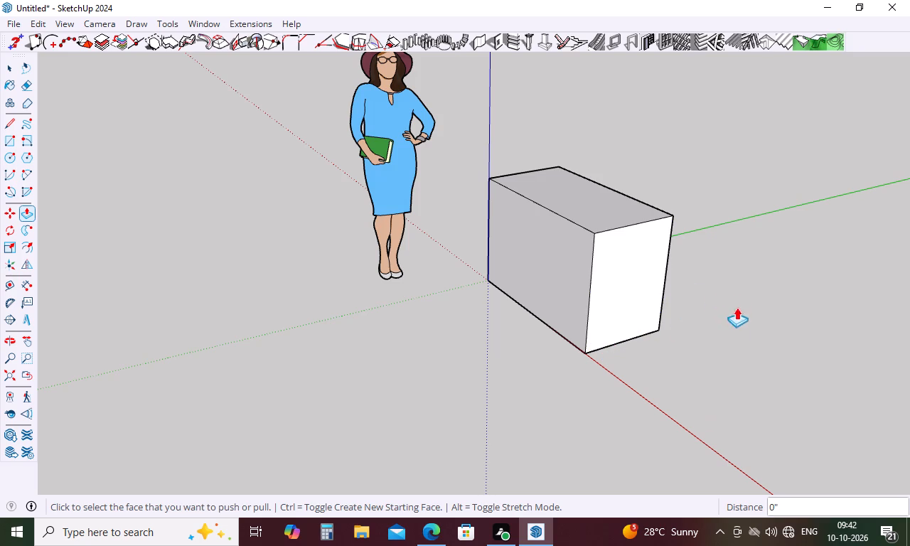
middle_drag(695, 344, 682, 348)
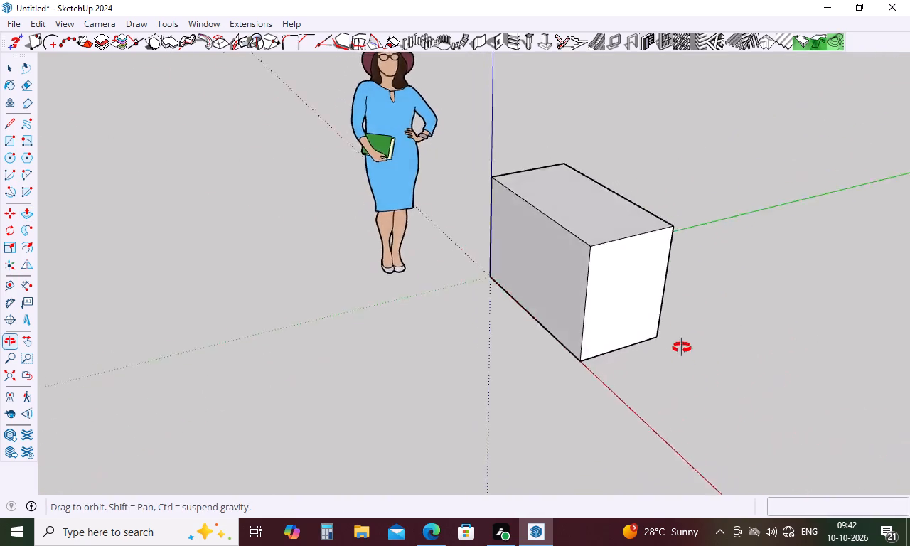
middle_drag(682, 348, 762, 263)
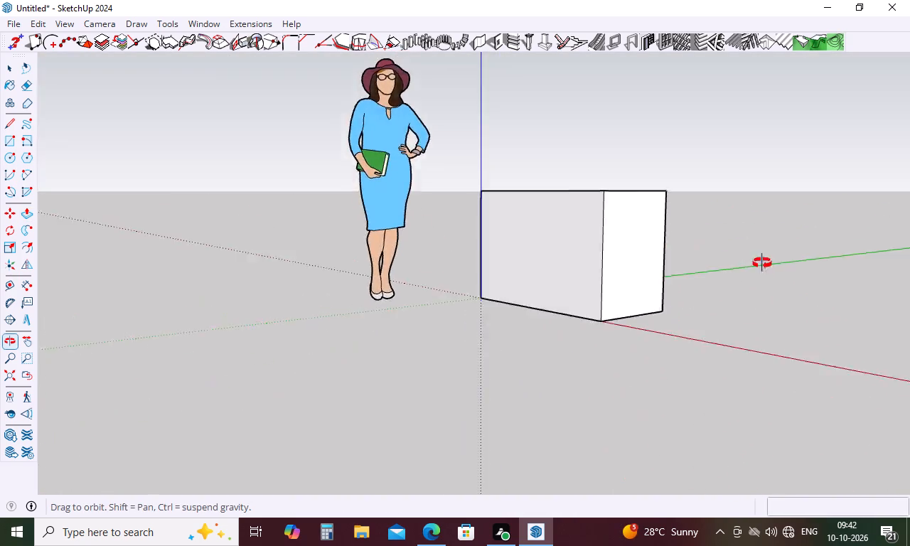
middle_drag(762, 263, 645, 397)
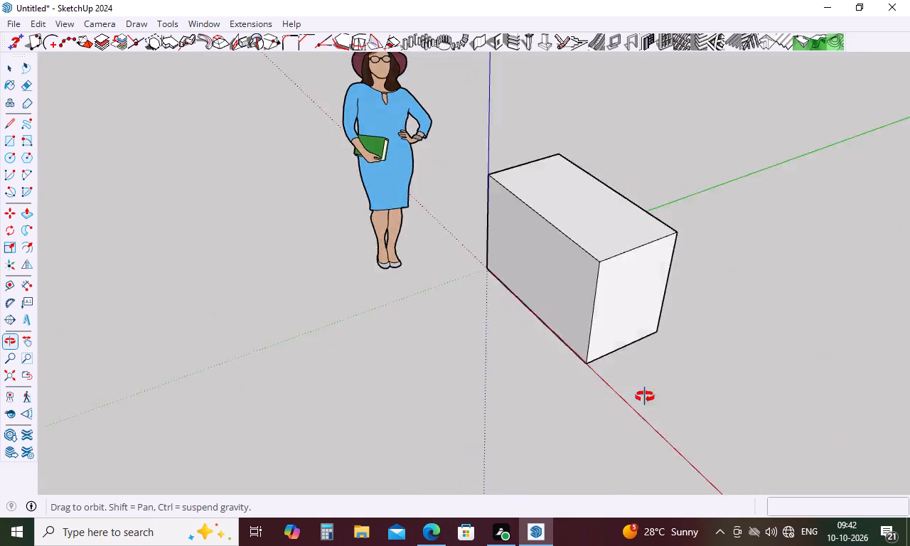
middle_drag(645, 397, 644, 327)
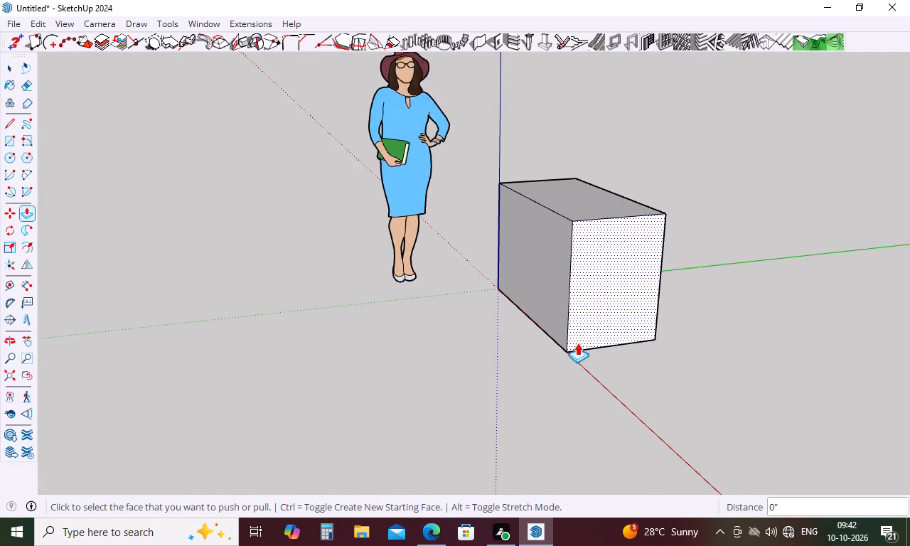
middle_drag(540, 350, 721, 387)
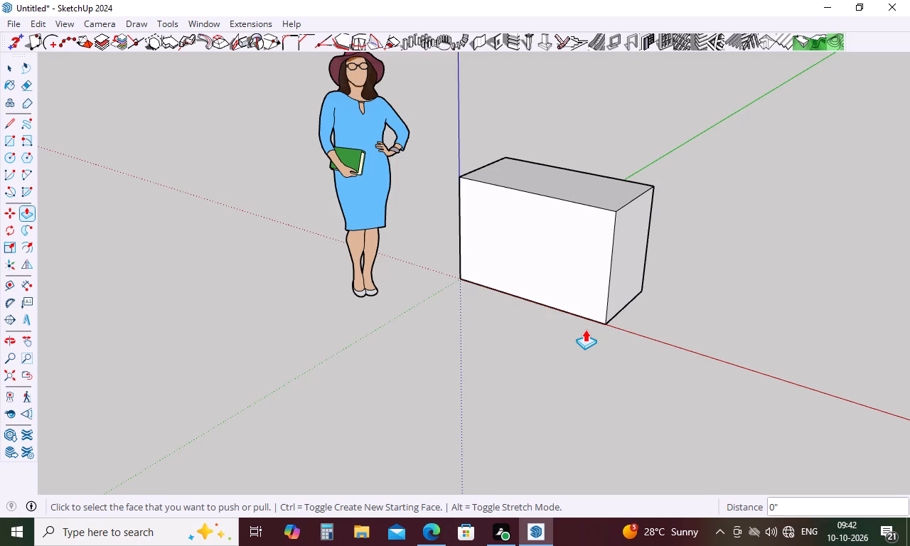
middle_drag(755, 272, 647, 272)
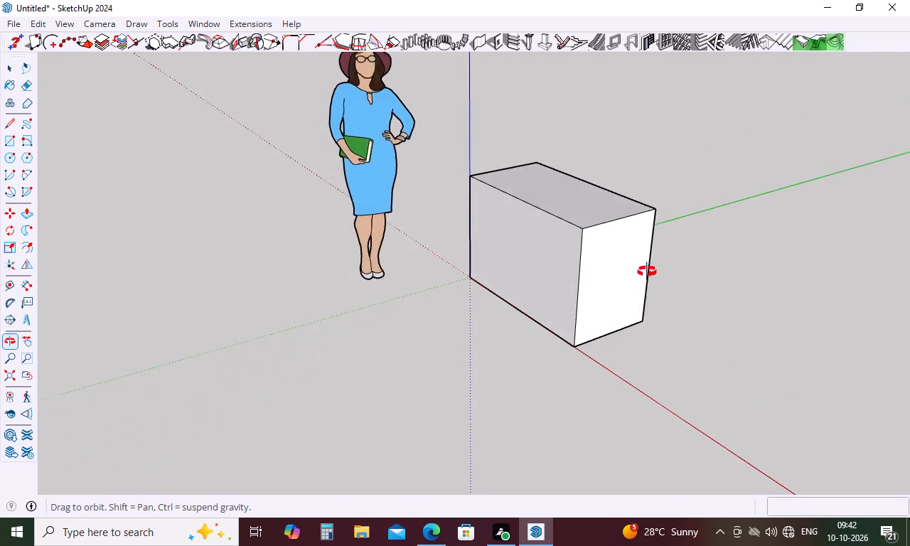
middle_drag(647, 272, 642, 270)
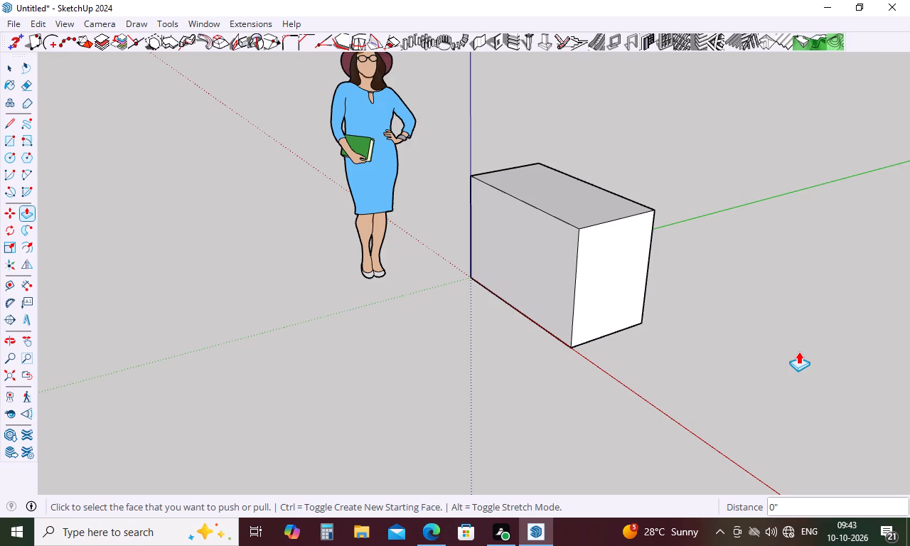
click(588, 311)
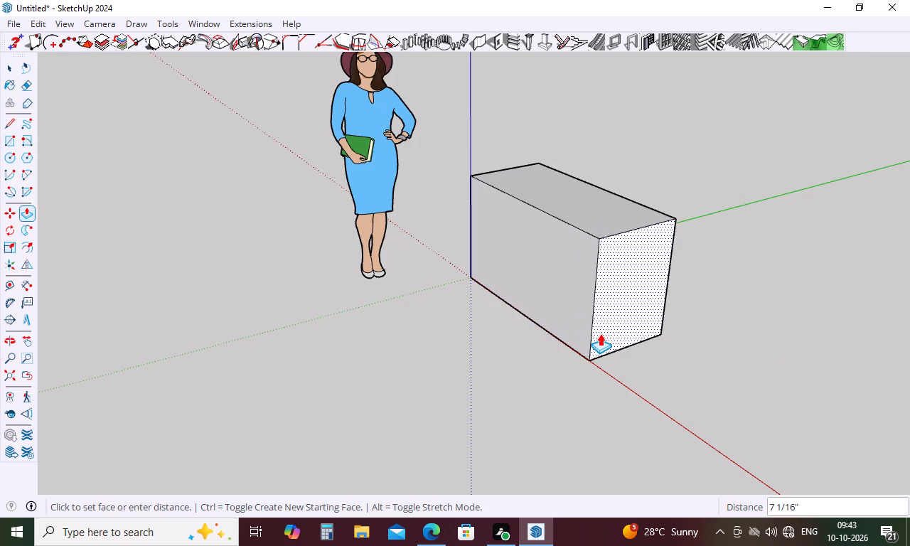
key(6)
key(Return)
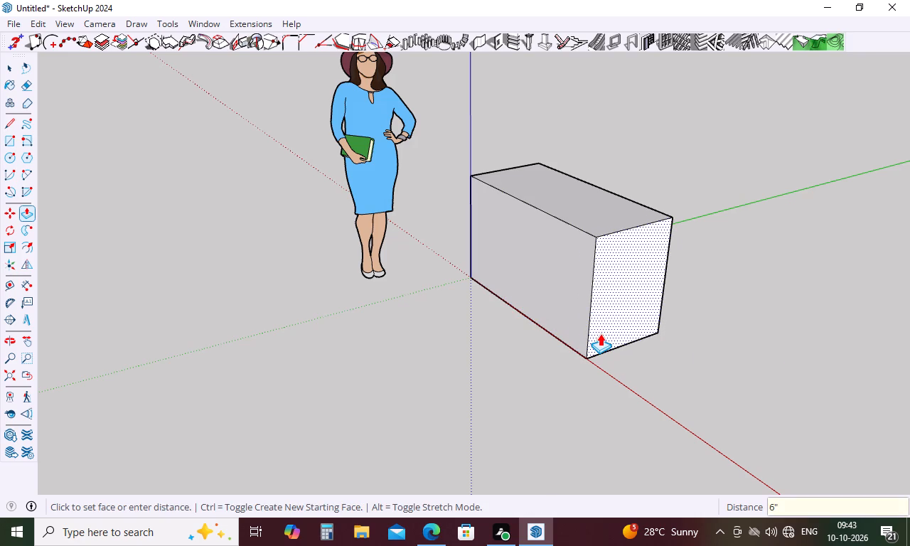
key(space)
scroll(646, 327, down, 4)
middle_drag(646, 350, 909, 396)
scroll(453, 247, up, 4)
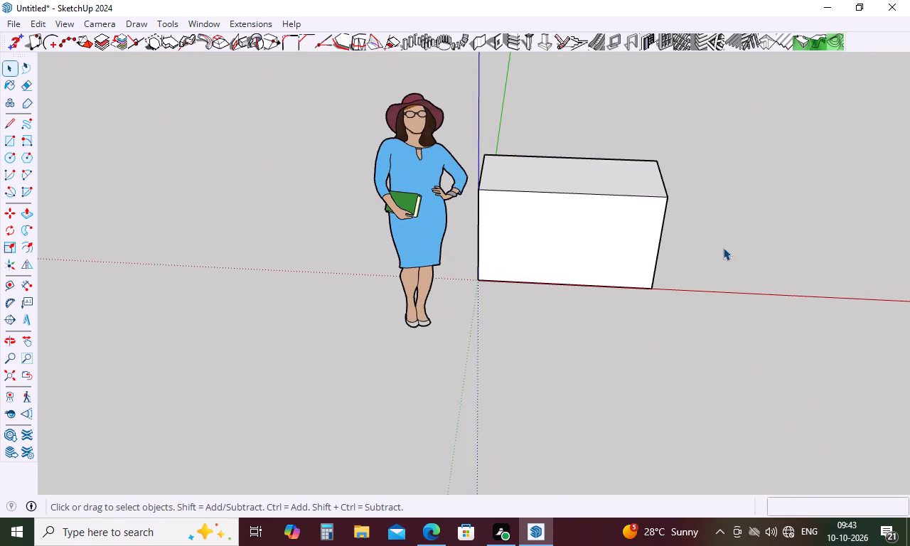
Select the standing scale figure and examine the cabinet block beside it from several angles and distances.
middle_drag(557, 301, 587, 218)
key(space)
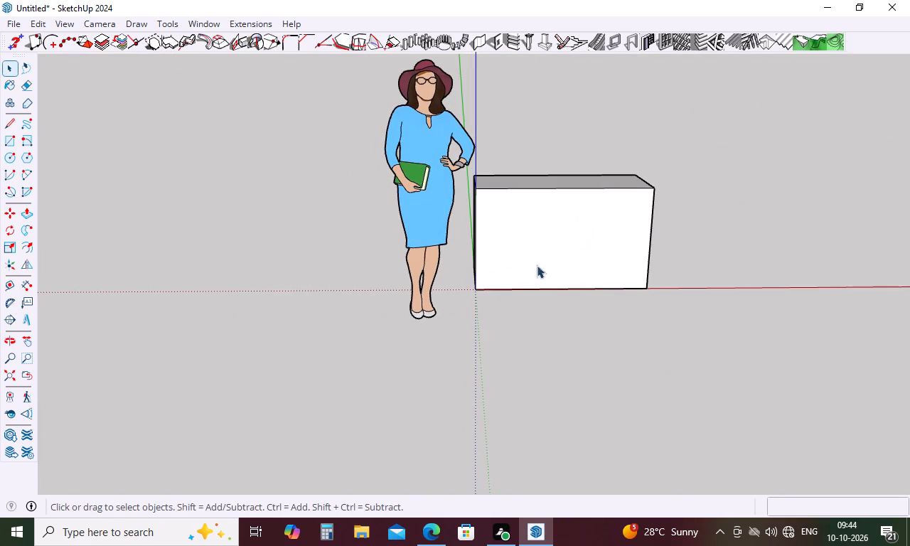
click(429, 228)
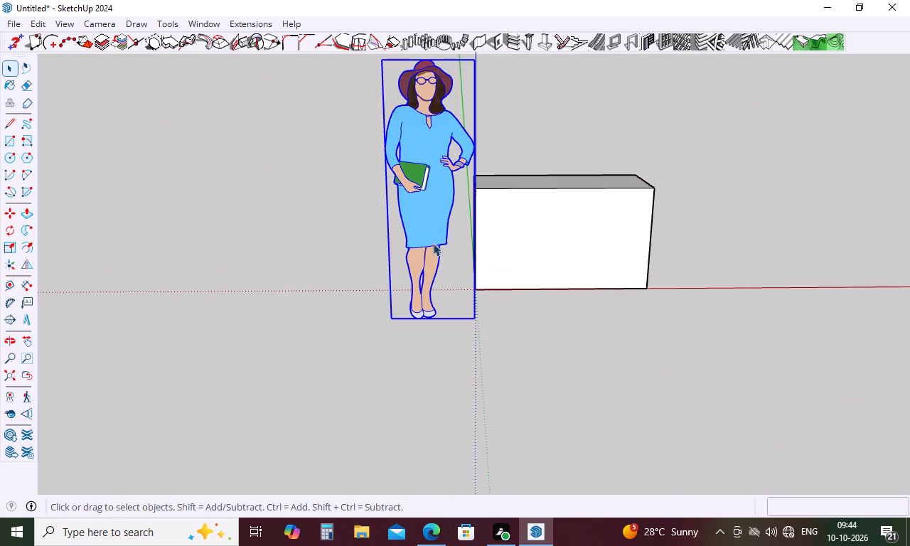
middle_drag(526, 257, 251, 283)
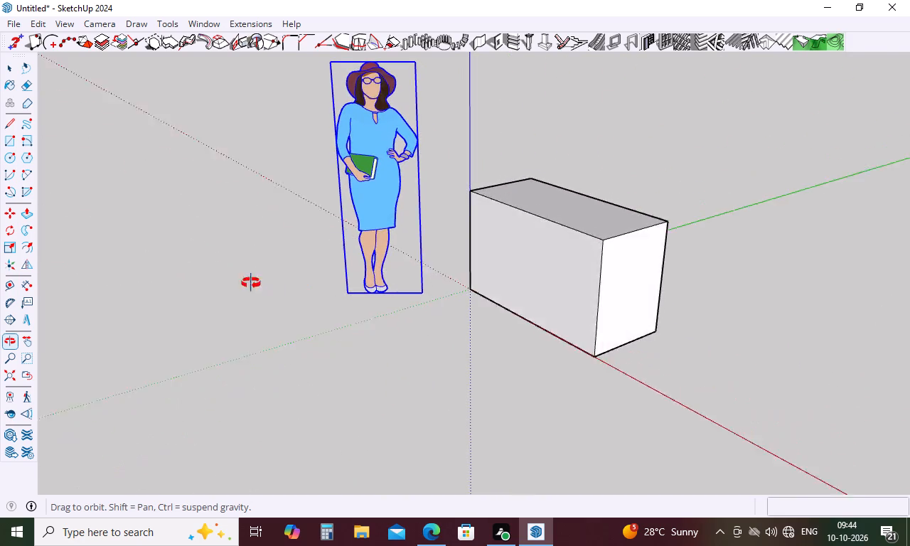
middle_drag(251, 283, 562, 304)
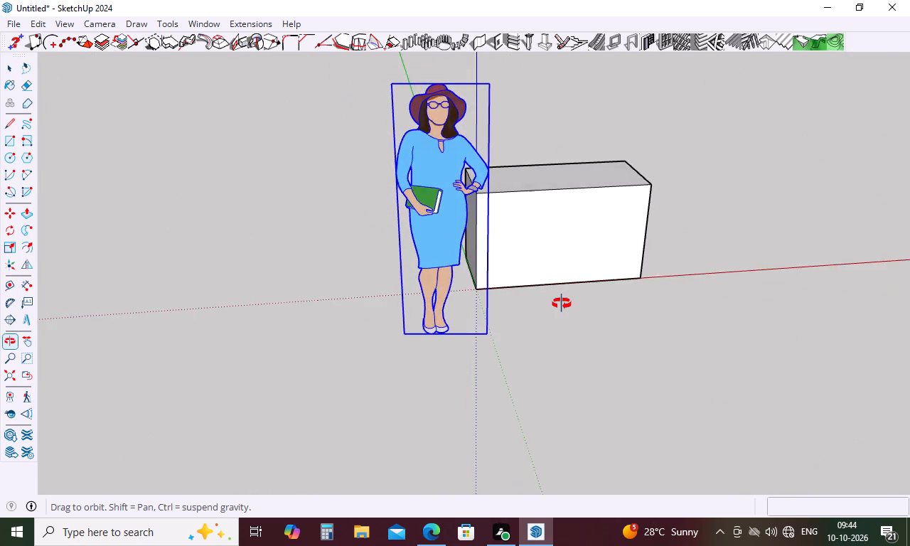
middle_drag(562, 304, 655, 342)
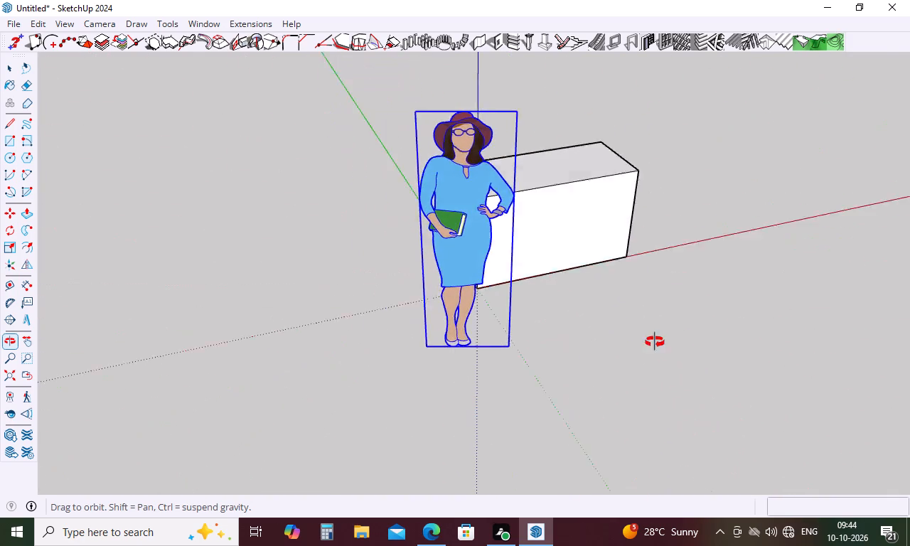
middle_drag(655, 342, 601, 355)
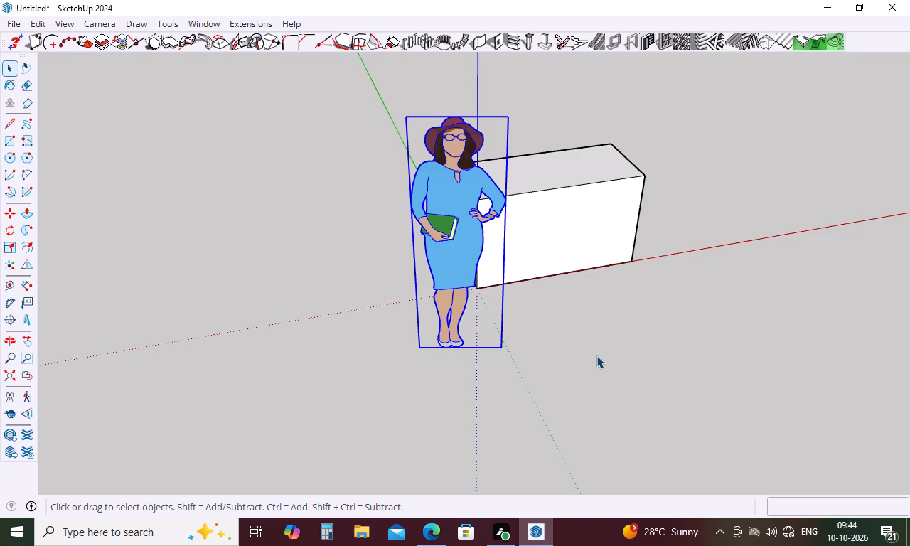
scroll(607, 316, down, 3)
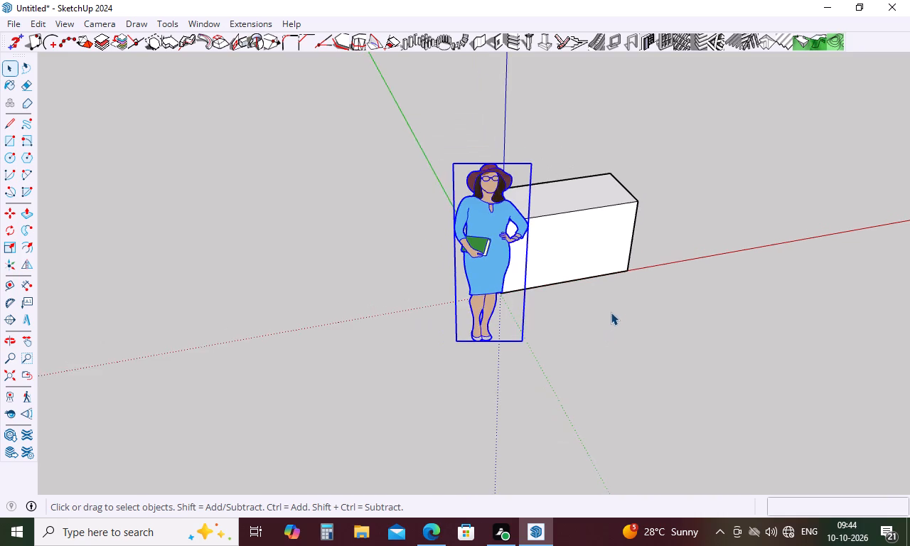
middle_drag(625, 301, 394, 370)
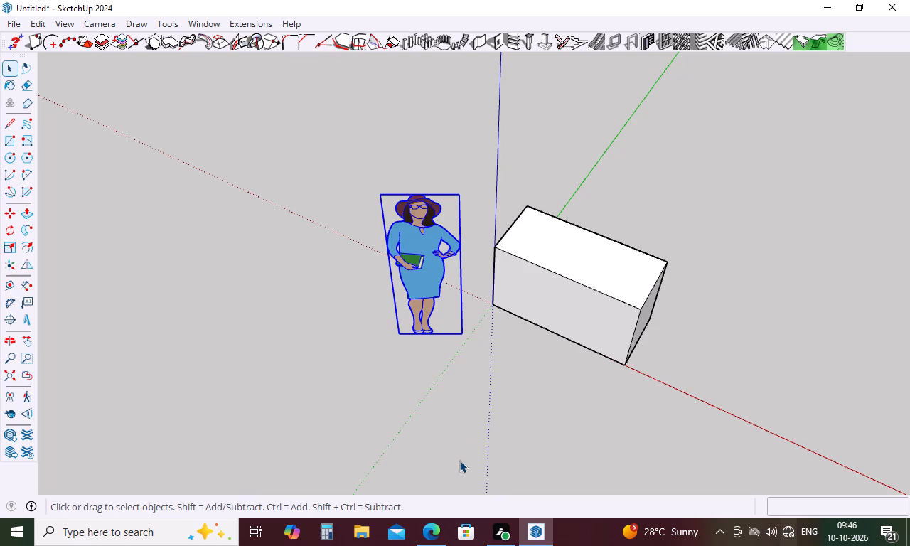
scroll(609, 426, down, 3)
middle_drag(609, 427, 779, 390)
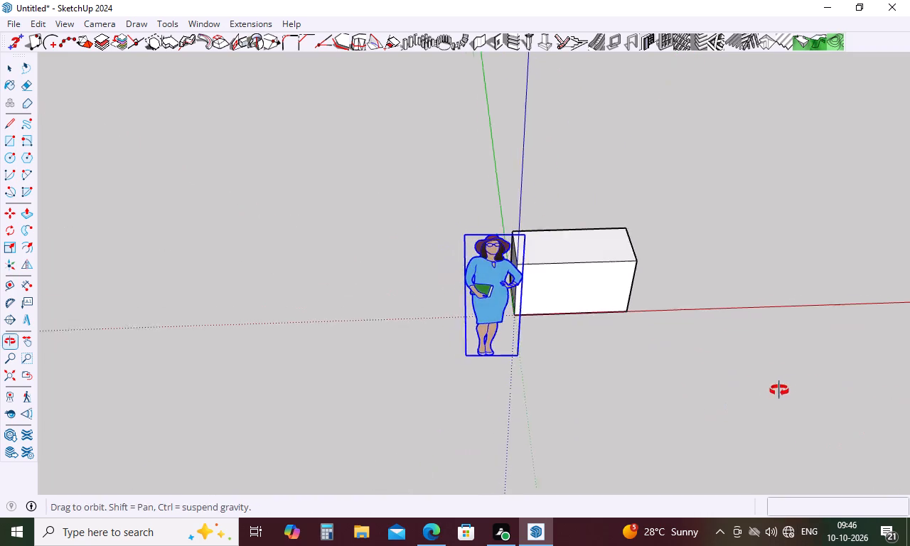
middle_drag(779, 390, 786, 388)
scroll(505, 258, up, 4)
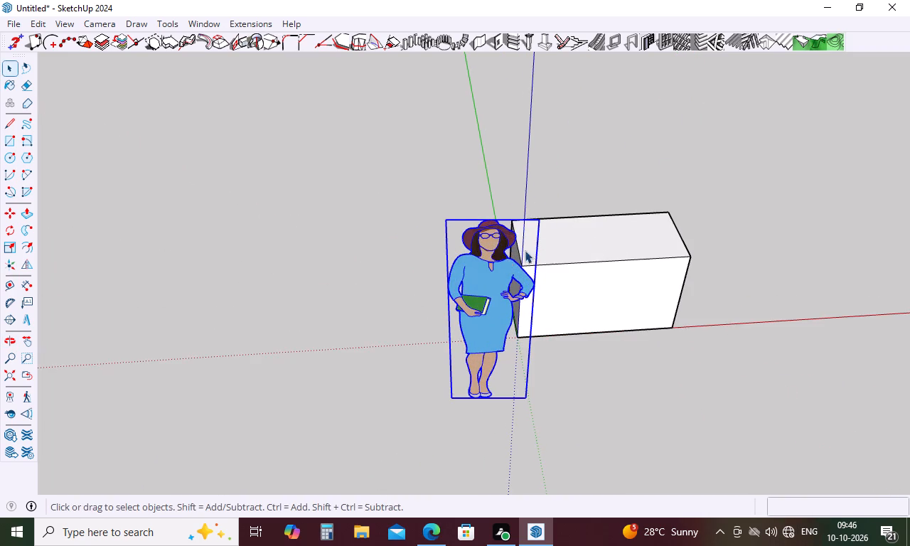
middle_drag(636, 237, 668, 261)
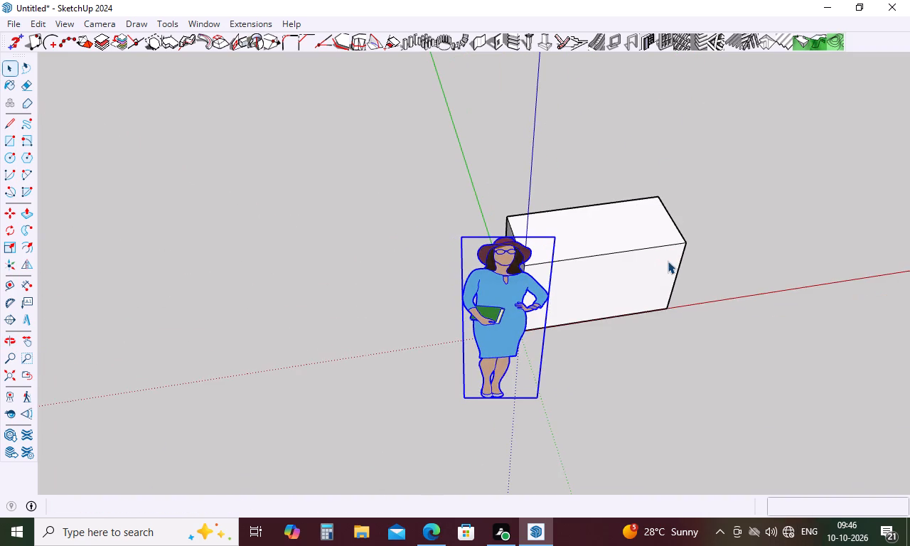
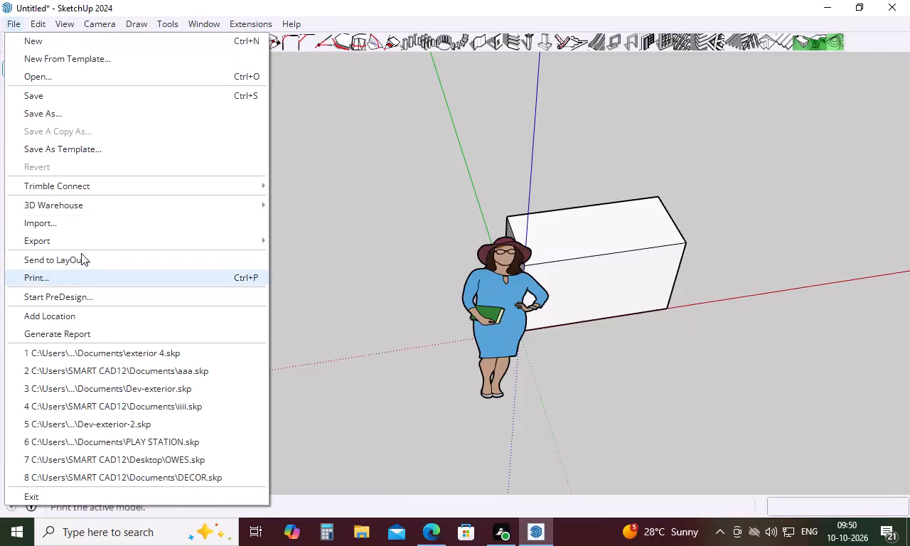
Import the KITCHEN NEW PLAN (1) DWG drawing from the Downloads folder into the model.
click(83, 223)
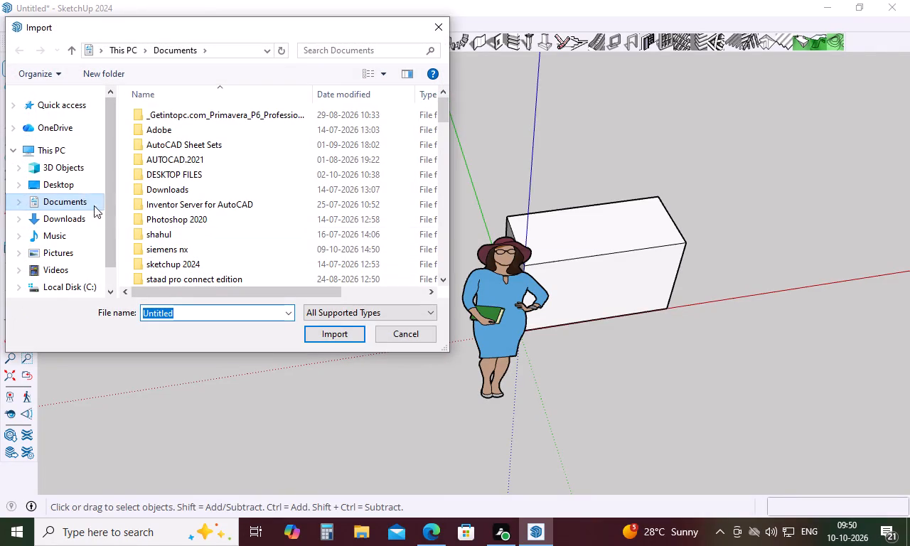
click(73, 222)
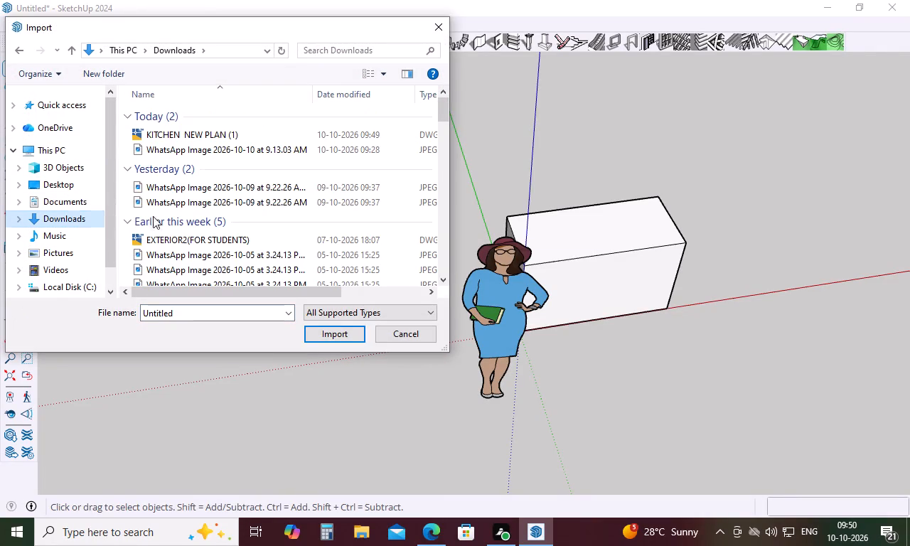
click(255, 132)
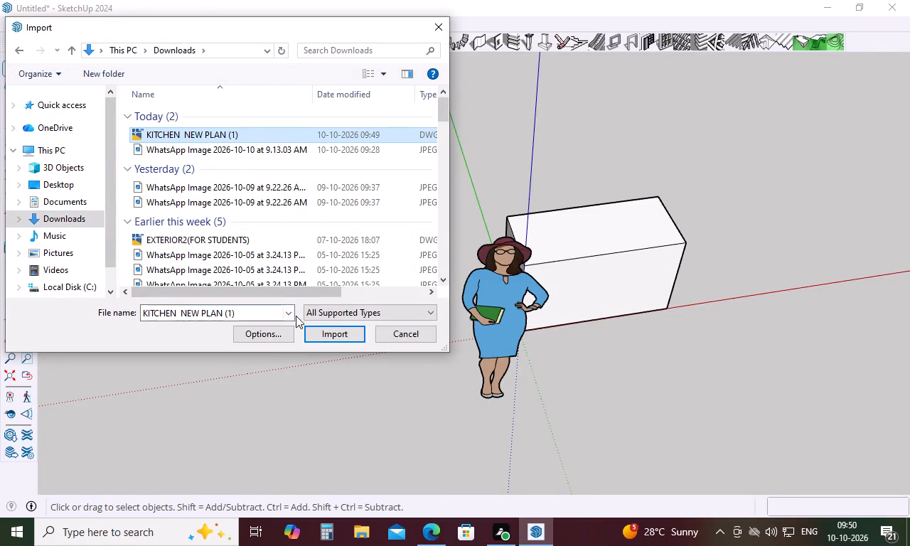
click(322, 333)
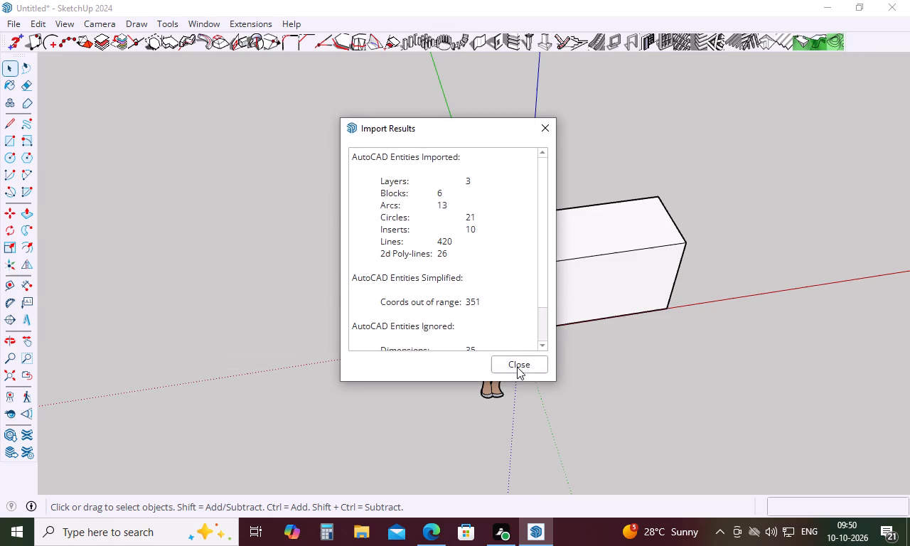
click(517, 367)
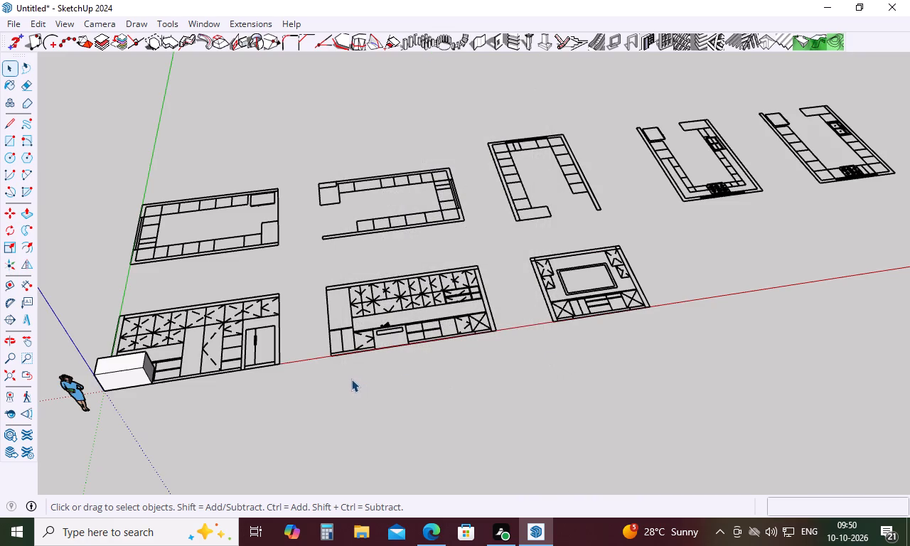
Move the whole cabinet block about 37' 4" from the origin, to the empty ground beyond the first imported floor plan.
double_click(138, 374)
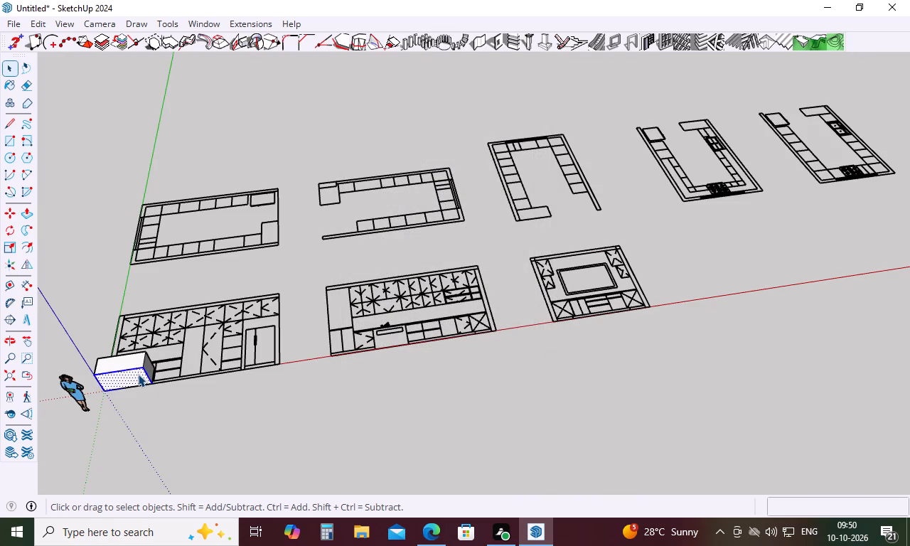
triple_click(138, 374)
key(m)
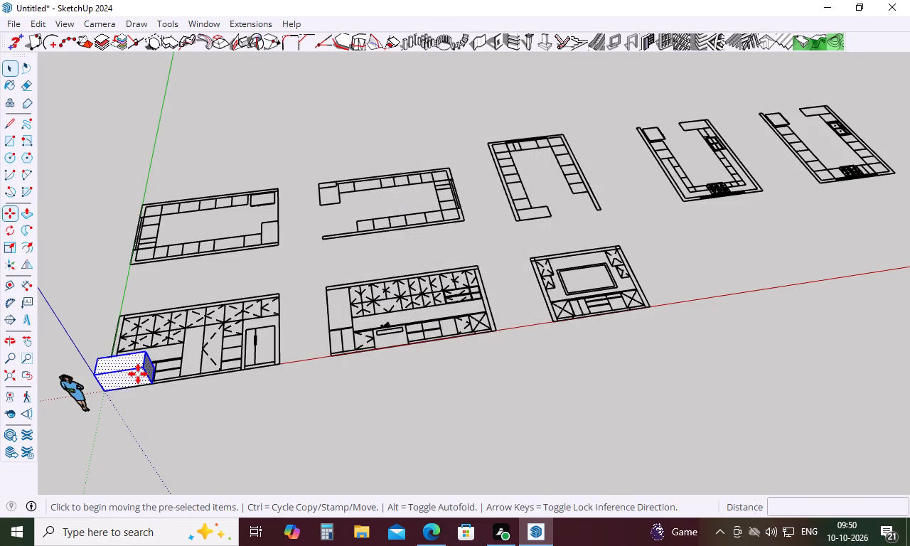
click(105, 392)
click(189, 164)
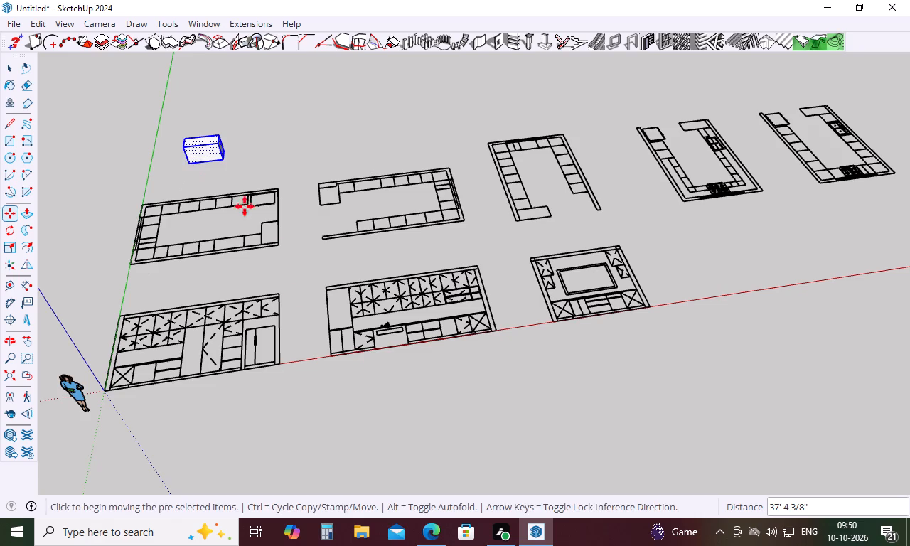
Examine the imported kitchen floor plans and the wall elevations along the red axis, looking closely at the middle elevation.
scroll(435, 348, down, 4)
middle_drag(441, 348, 516, 430)
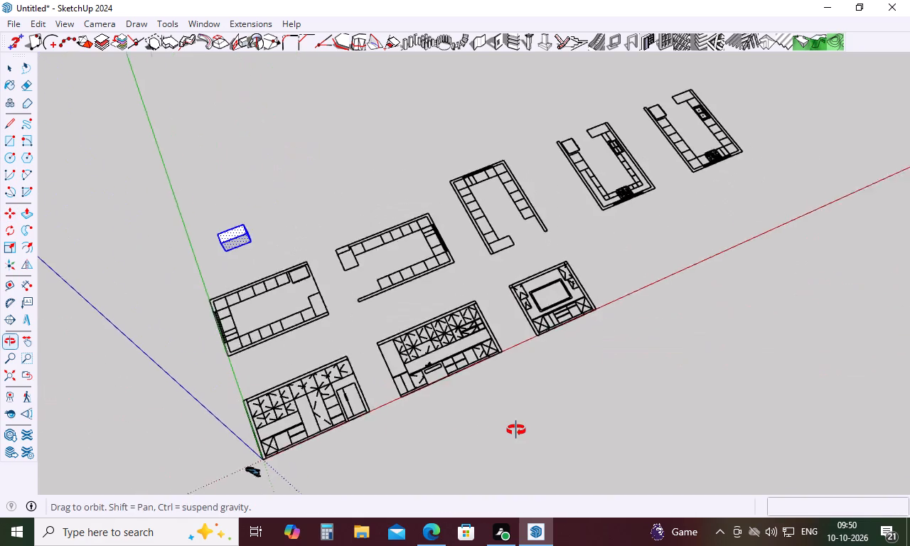
middle_drag(516, 430, 417, 474)
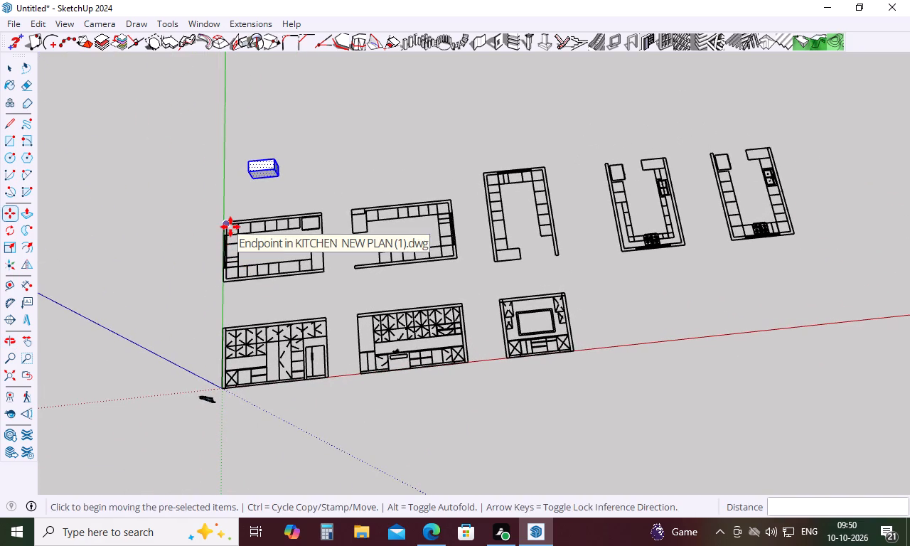
scroll(213, 223, up, 4)
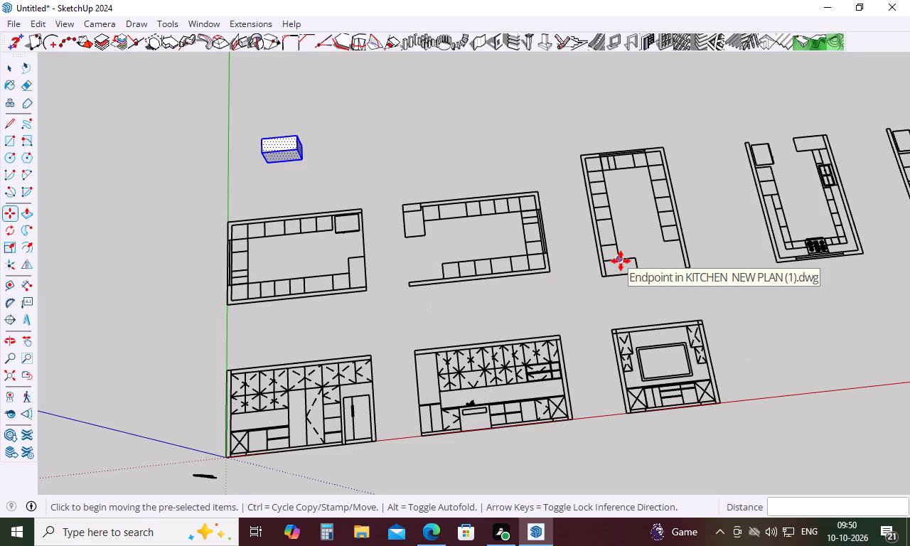
key(Escape)
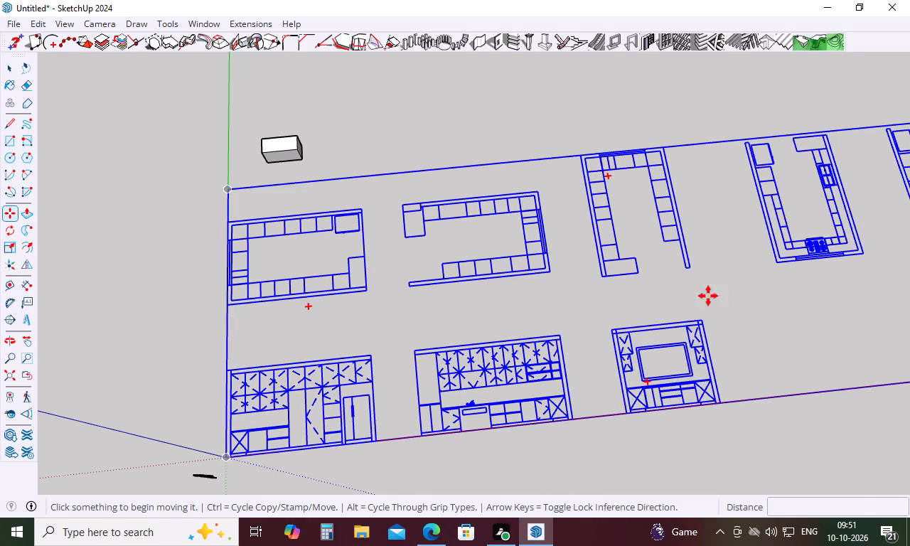
middle_drag(588, 252, 521, 314)
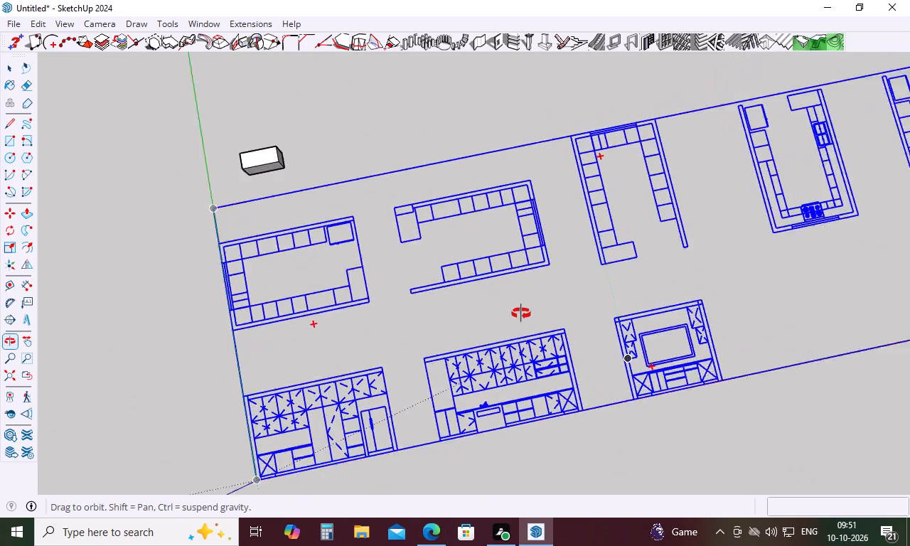
middle_drag(521, 314, 481, 269)
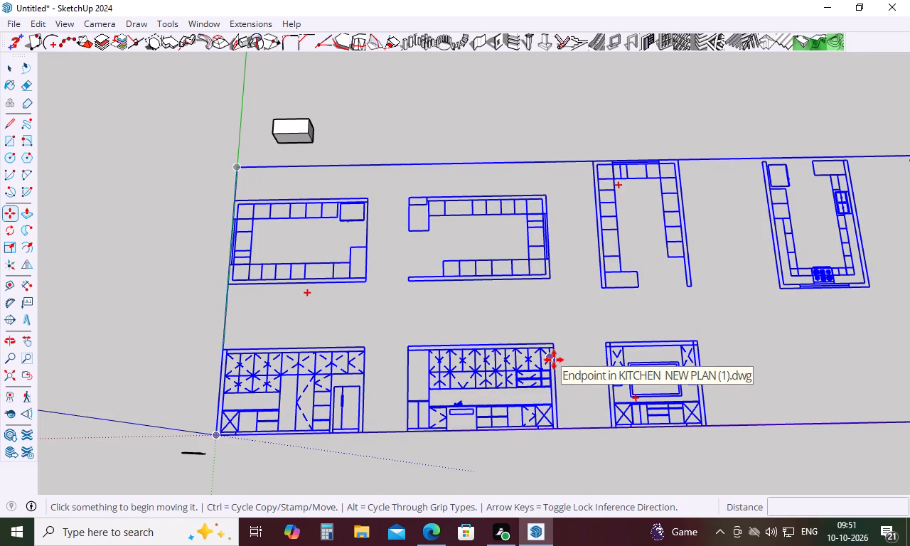
scroll(540, 379, up, 6)
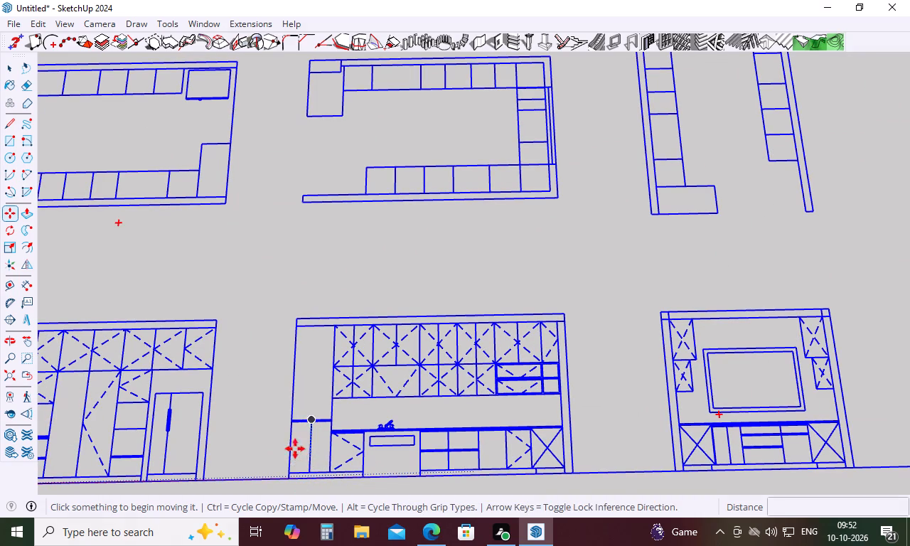
scroll(421, 381, down, 2)
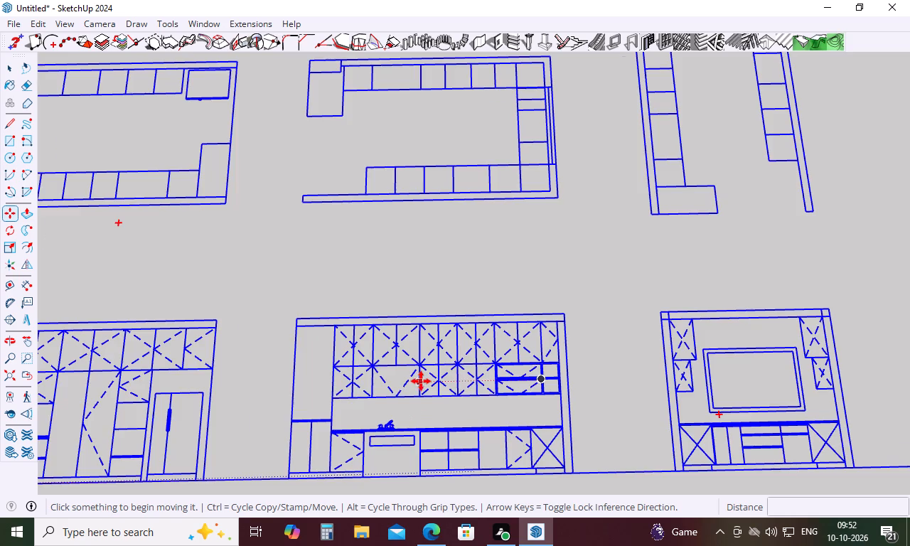
scroll(421, 381, down, 3)
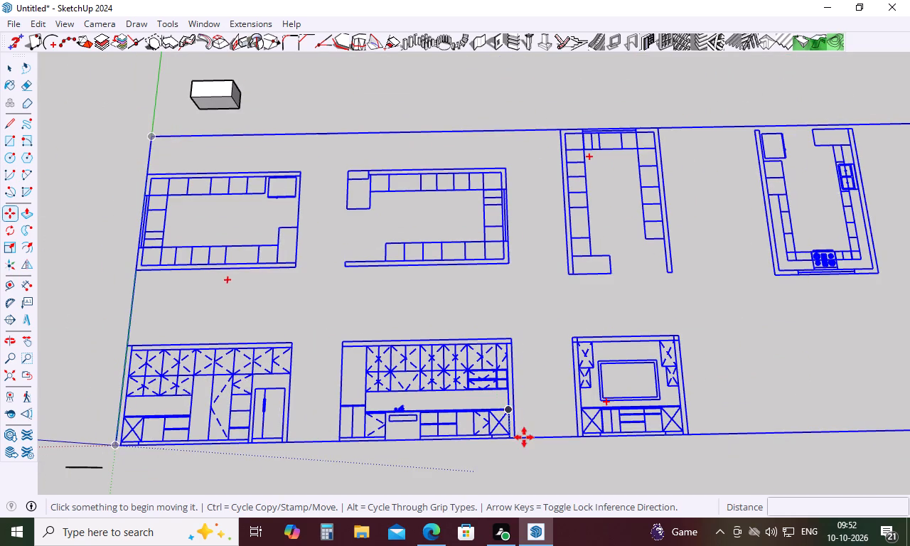
key(space)
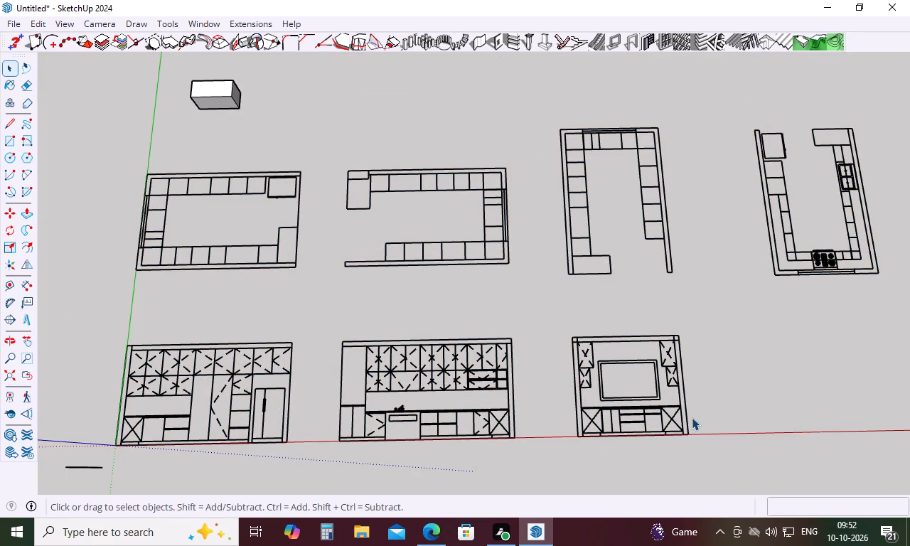
Examine the overall plan sheet and the U-shaped kitchen layouts with the stove, sink and refrigerator.
scroll(692, 417, up, 1)
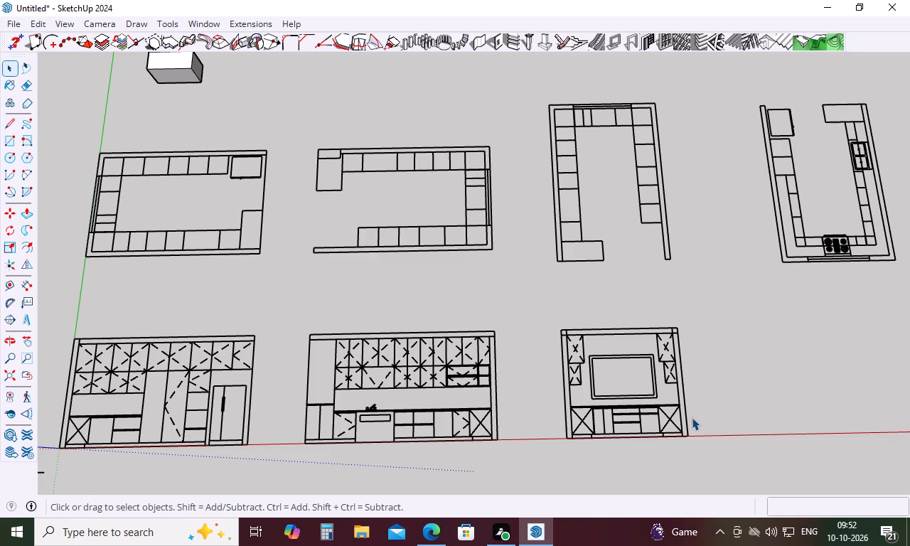
scroll(692, 417, down, 7)
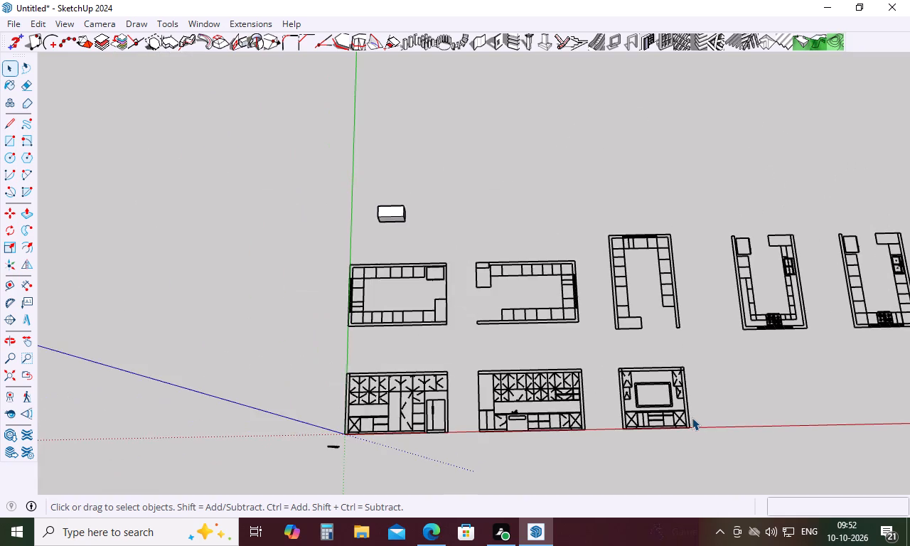
scroll(692, 417, down, 5)
scroll(857, 353, up, 3)
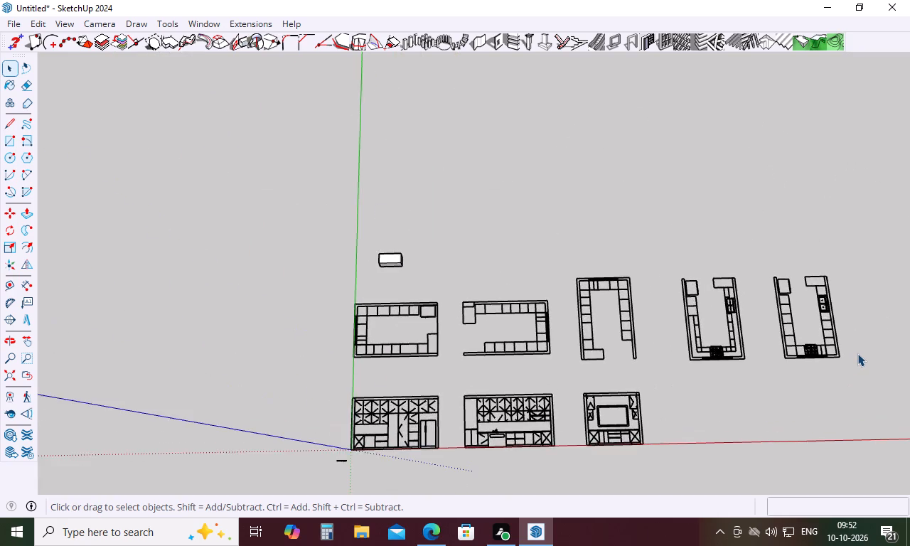
scroll(857, 353, up, 10)
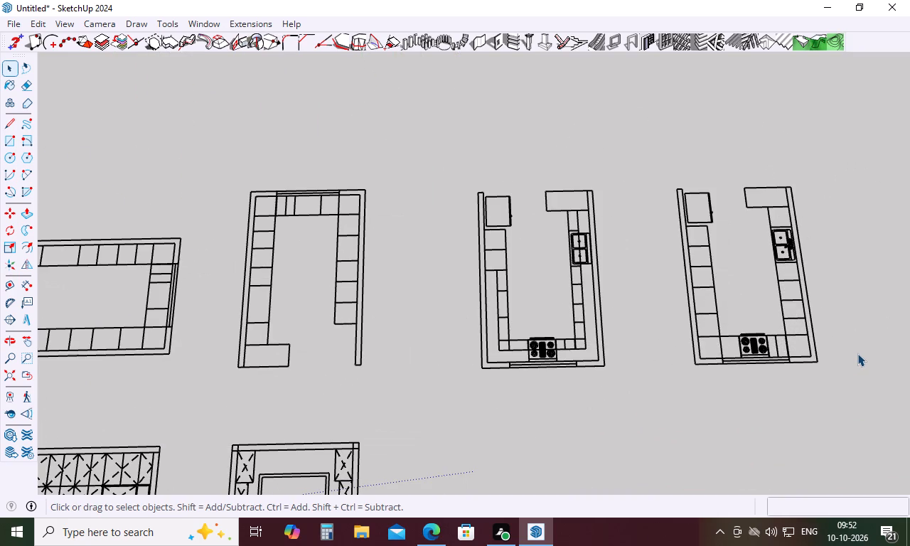
scroll(857, 353, up, 3)
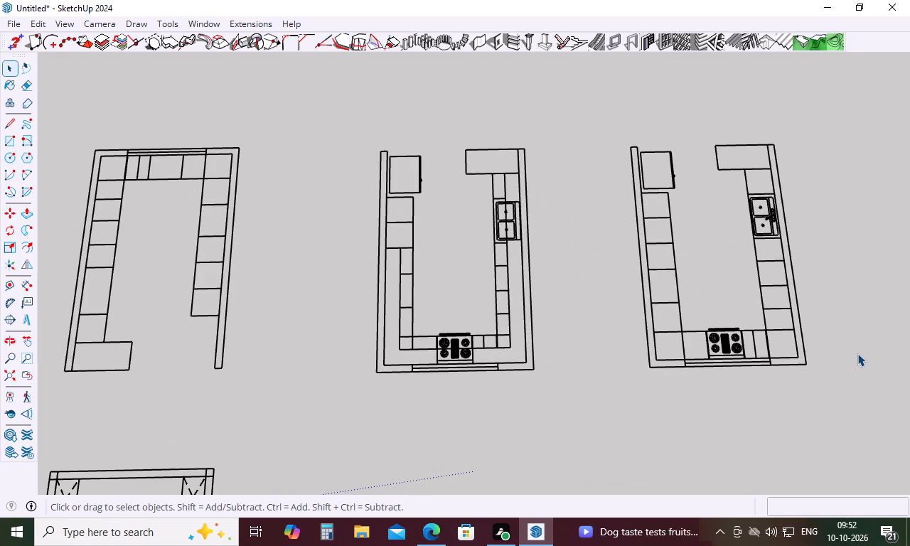
scroll(857, 353, up, 2)
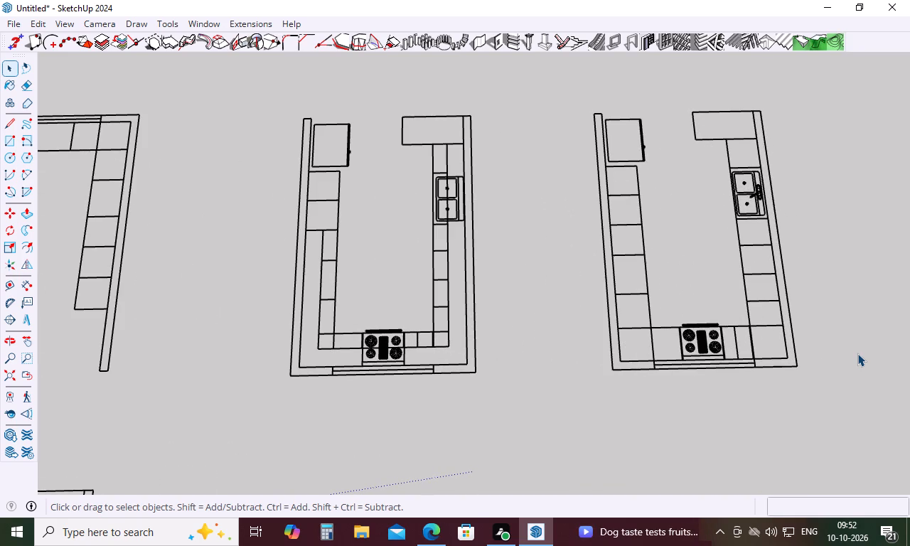
scroll(857, 353, up, 3)
scroll(857, 353, down, 7)
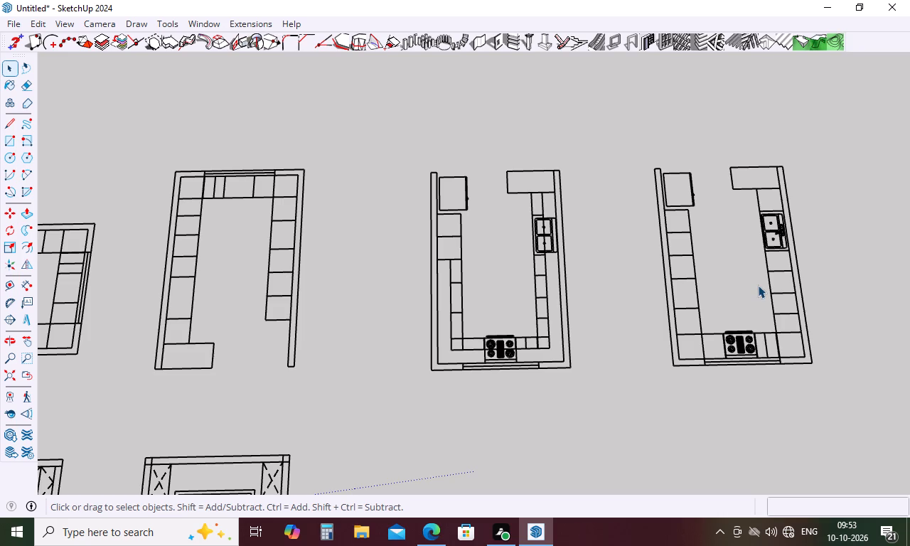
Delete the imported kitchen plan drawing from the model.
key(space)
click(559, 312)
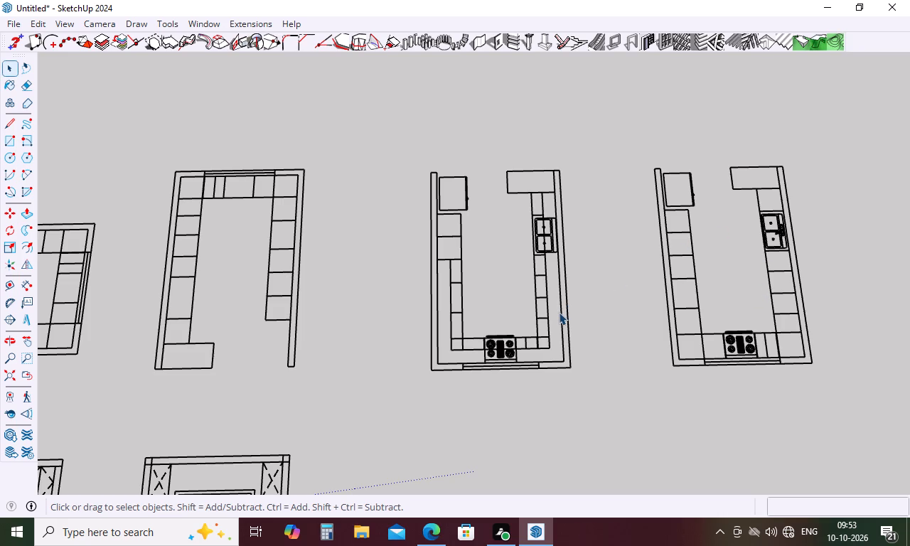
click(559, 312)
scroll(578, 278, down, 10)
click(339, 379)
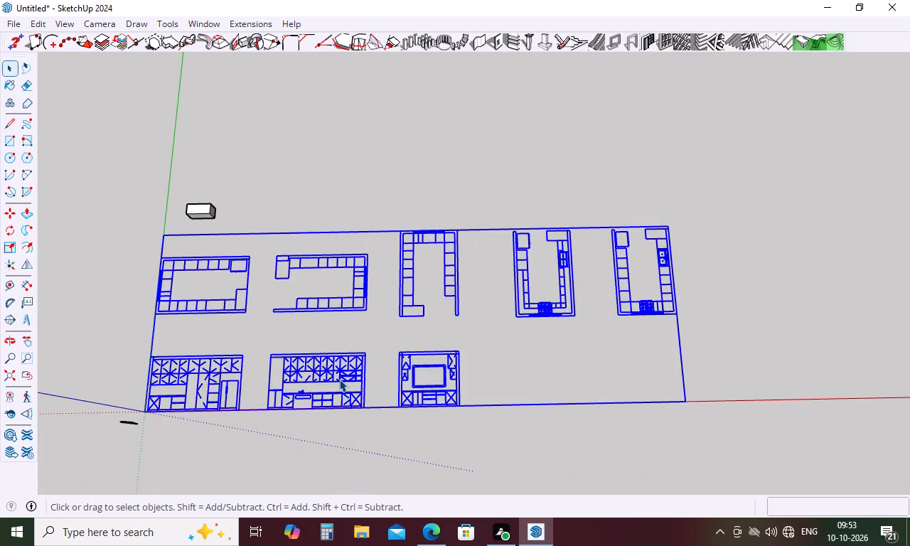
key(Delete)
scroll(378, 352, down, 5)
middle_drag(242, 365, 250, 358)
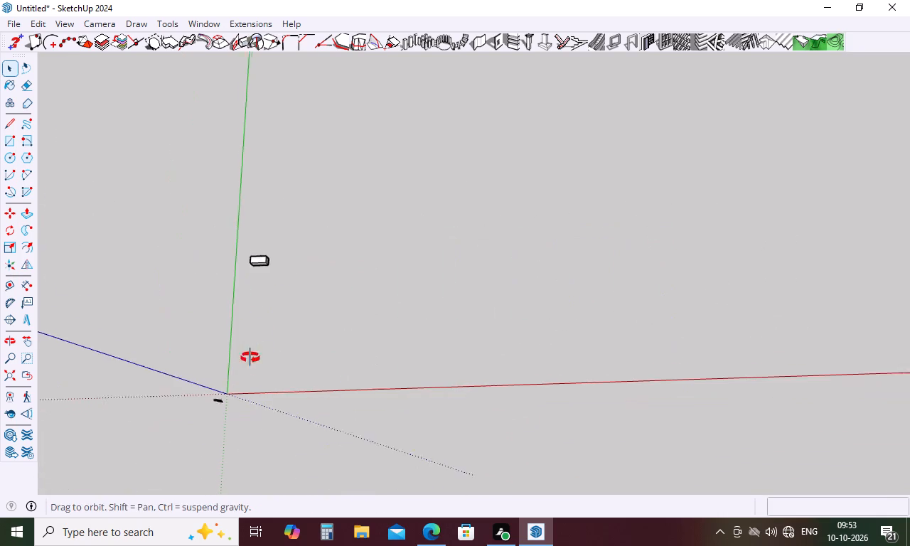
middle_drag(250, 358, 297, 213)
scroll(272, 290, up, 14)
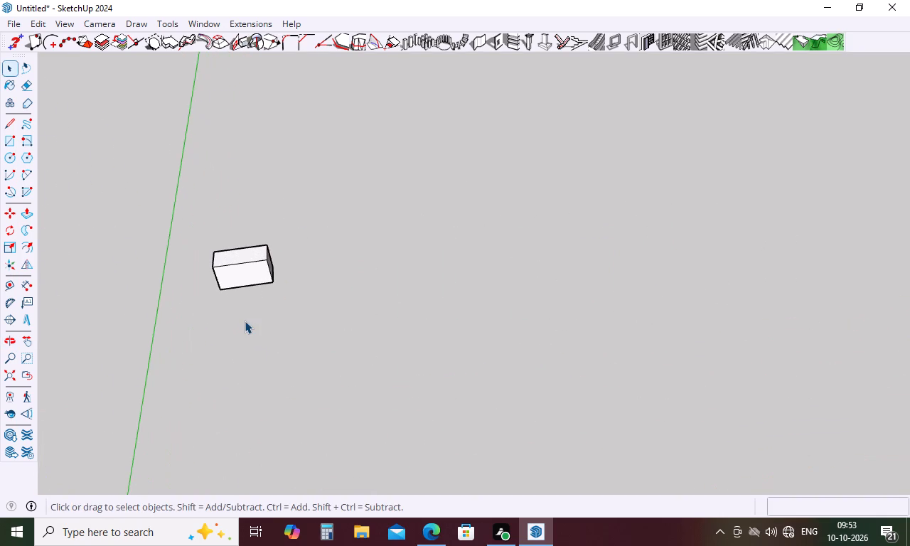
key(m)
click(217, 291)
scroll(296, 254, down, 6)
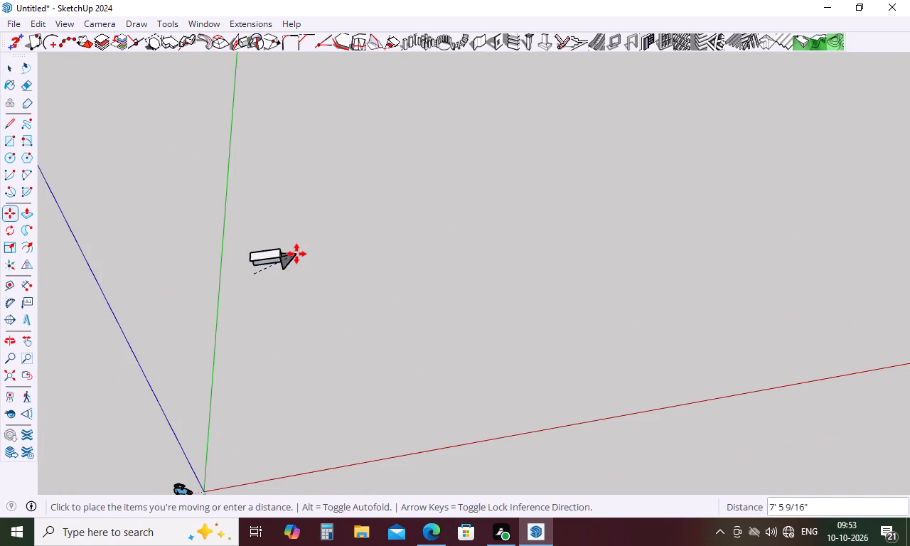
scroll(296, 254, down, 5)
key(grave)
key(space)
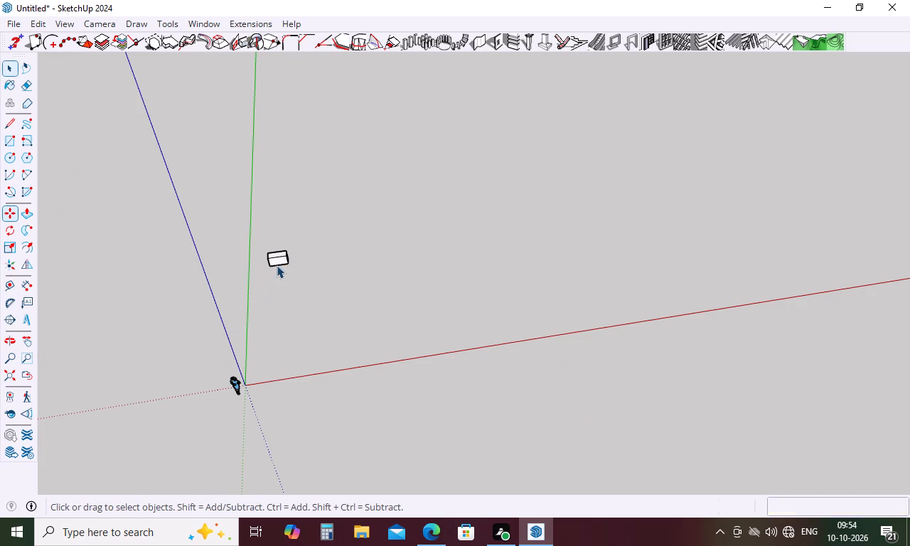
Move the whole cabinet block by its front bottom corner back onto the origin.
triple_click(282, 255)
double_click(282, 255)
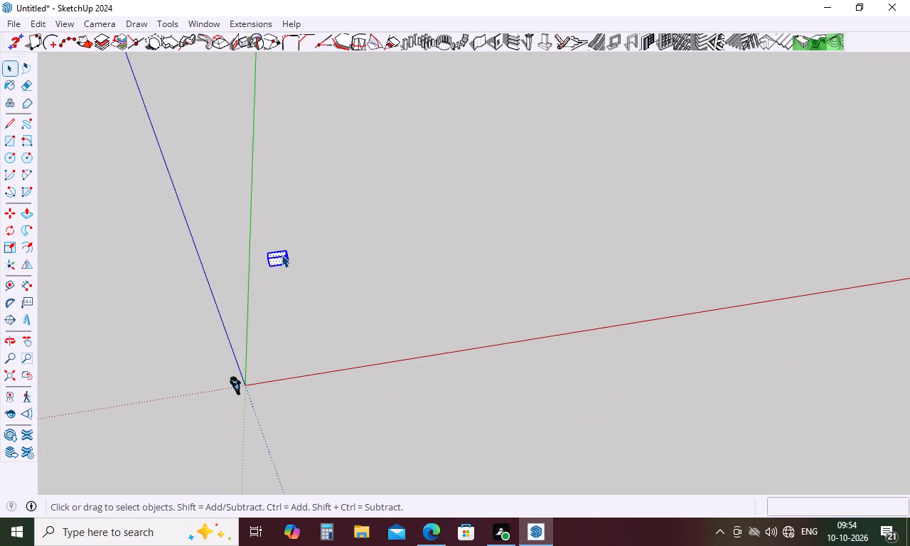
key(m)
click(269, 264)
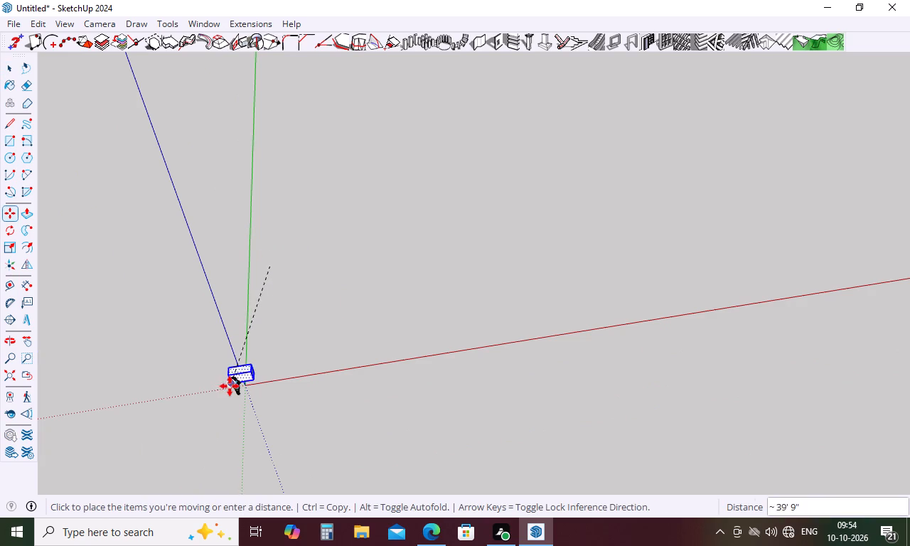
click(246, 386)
Examine the cabinet block beside the standing scale figure from the front, end and raised angles.
middle_drag(261, 411, 320, 186)
scroll(250, 357, up, 5)
middle_drag(268, 364, 174, 417)
scroll(224, 371, up, 12)
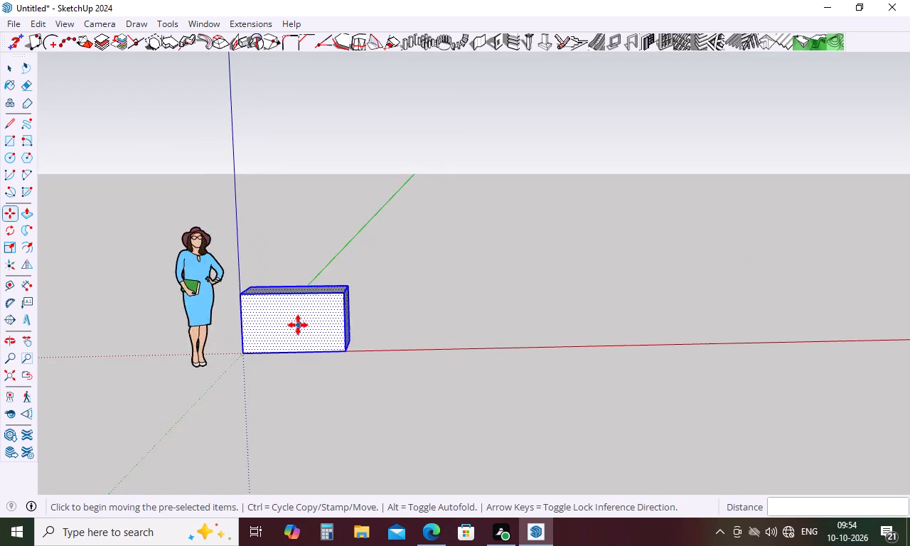
scroll(298, 325, up, 4)
middle_drag(200, 358, 542, 328)
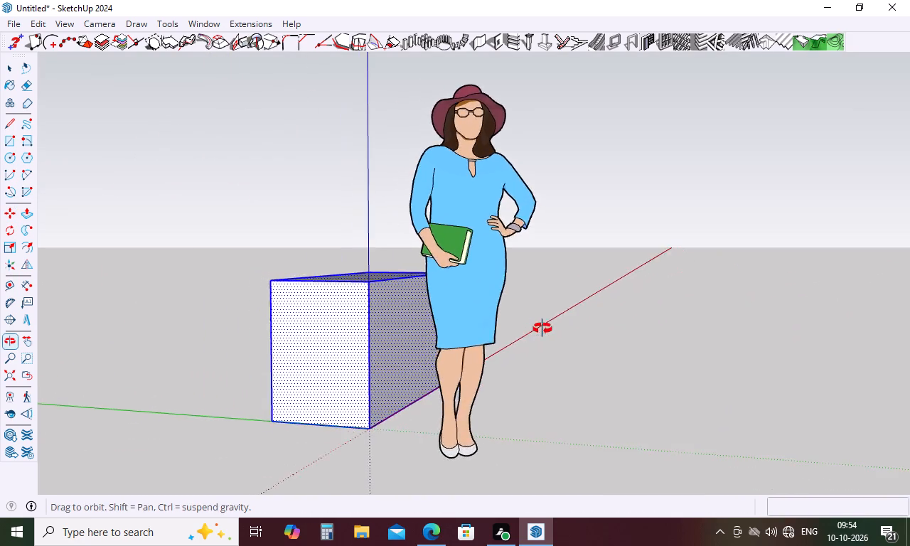
middle_drag(542, 328, 196, 364)
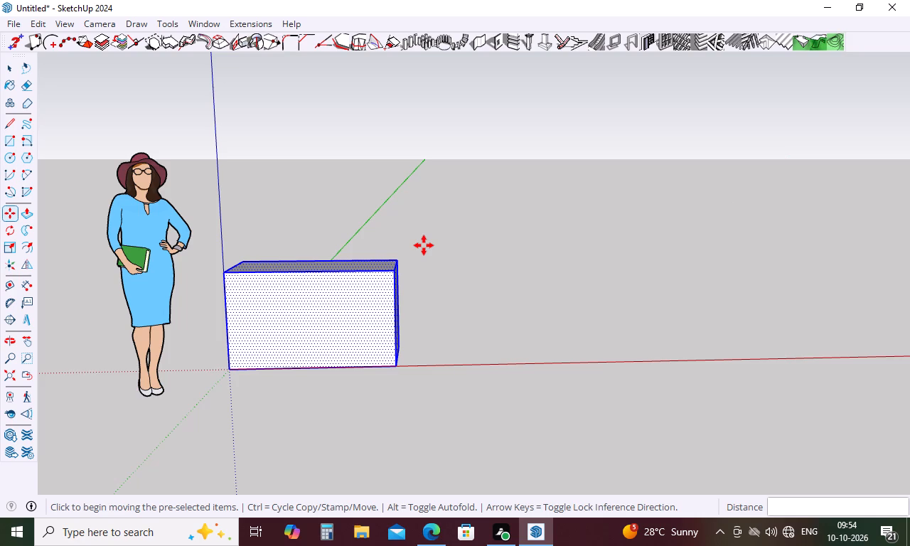
middle_drag(463, 278, 323, 344)
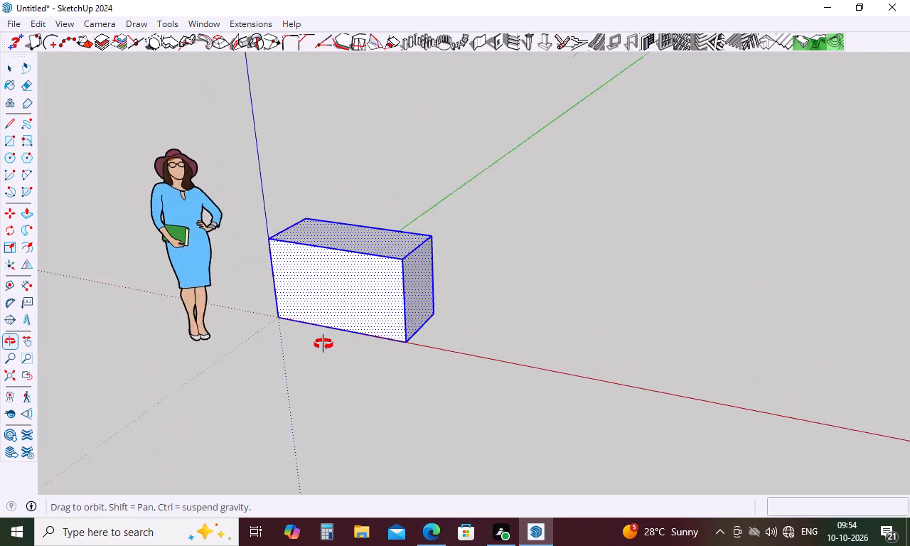
middle_drag(323, 344, 408, 354)
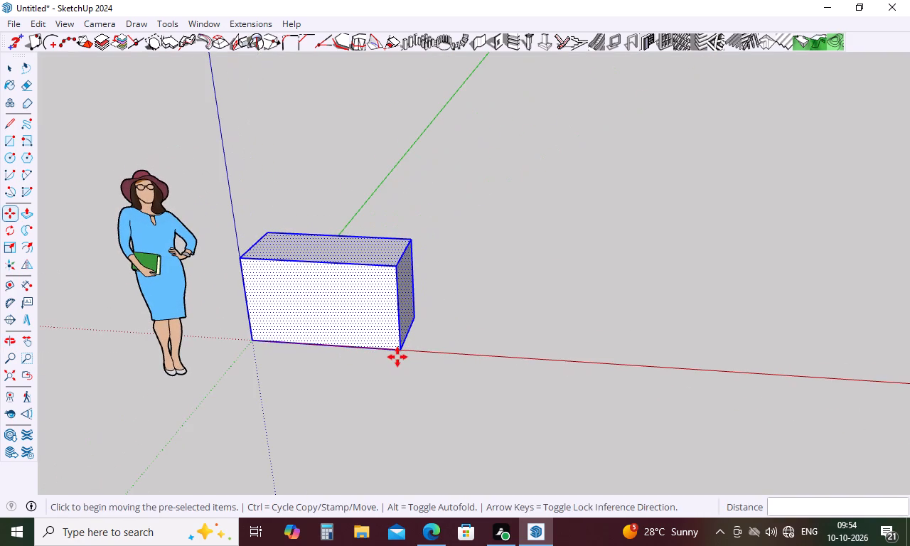
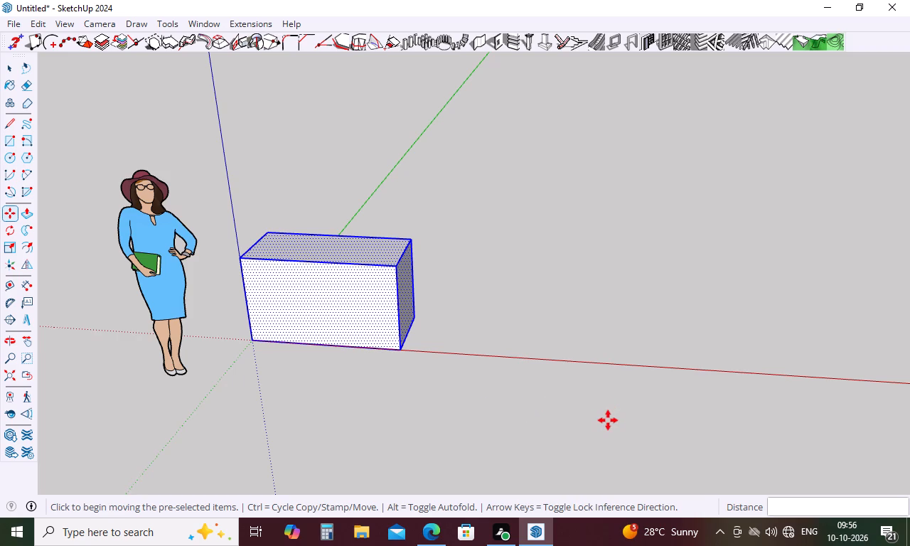
Import WhatsApp Image 2026-10-10 at 9.13.03 AM as an image, about 5' 10" wide, on the red axis beyond the cabinet block.
scroll(590, 422, down, 8)
middle_drag(590, 422, 561, 415)
key(space)
click(370, 442)
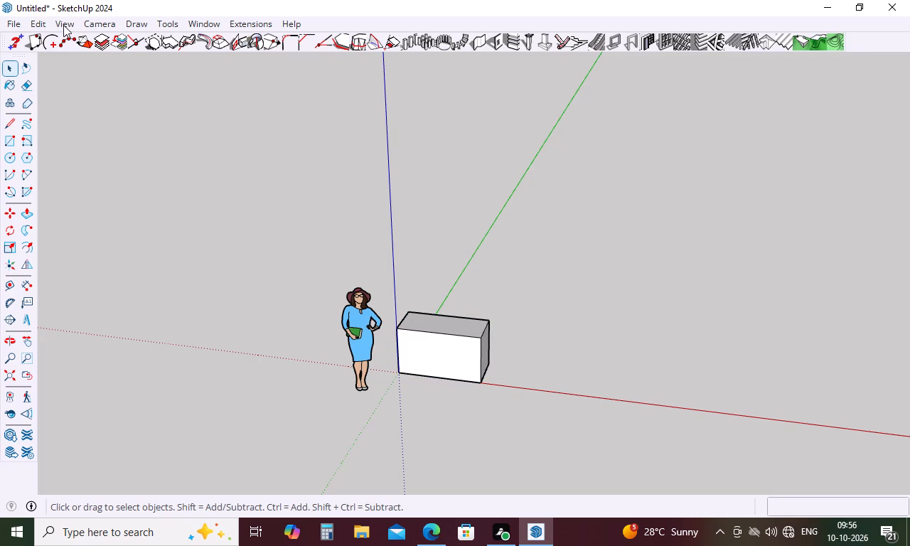
click(14, 25)
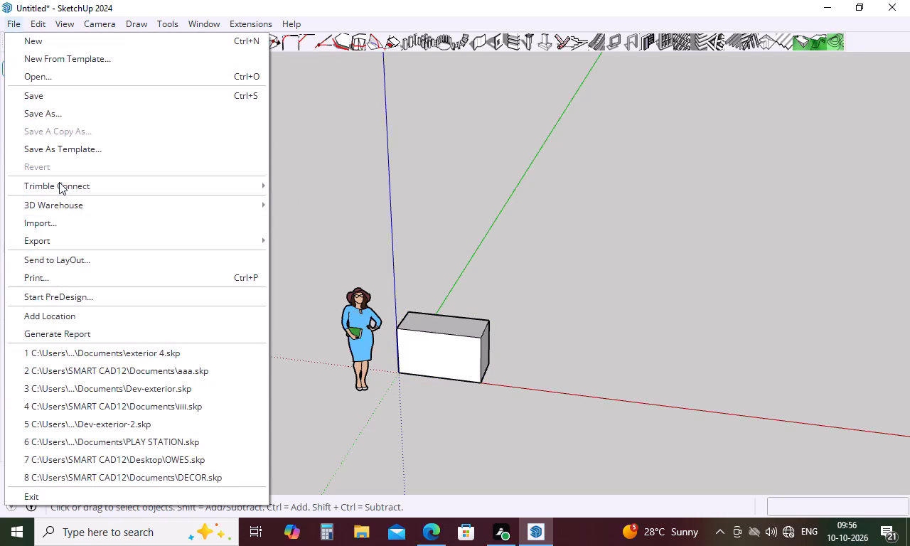
click(45, 223)
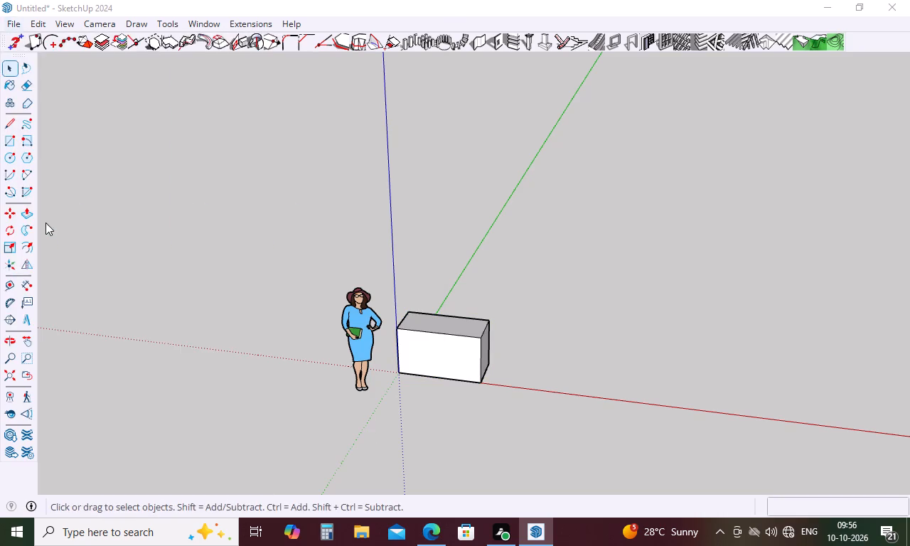
click(166, 146)
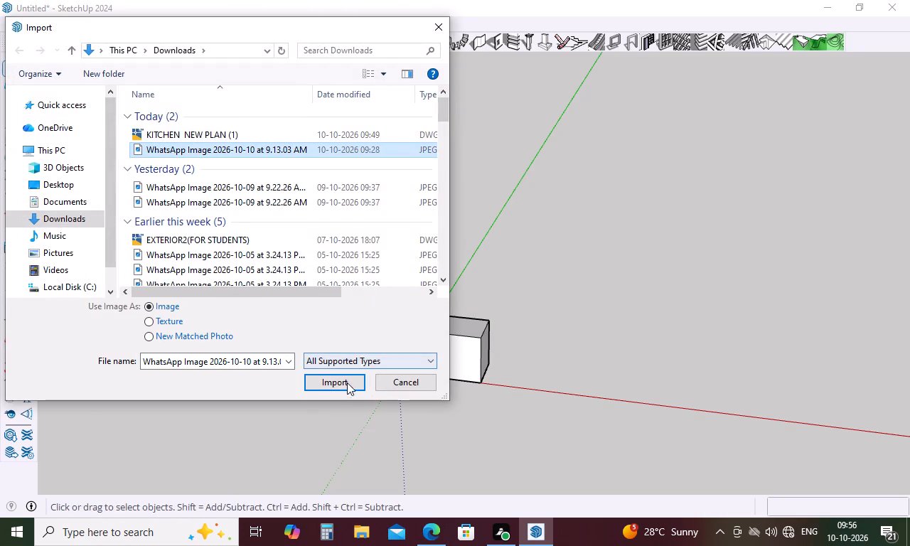
click(346, 385)
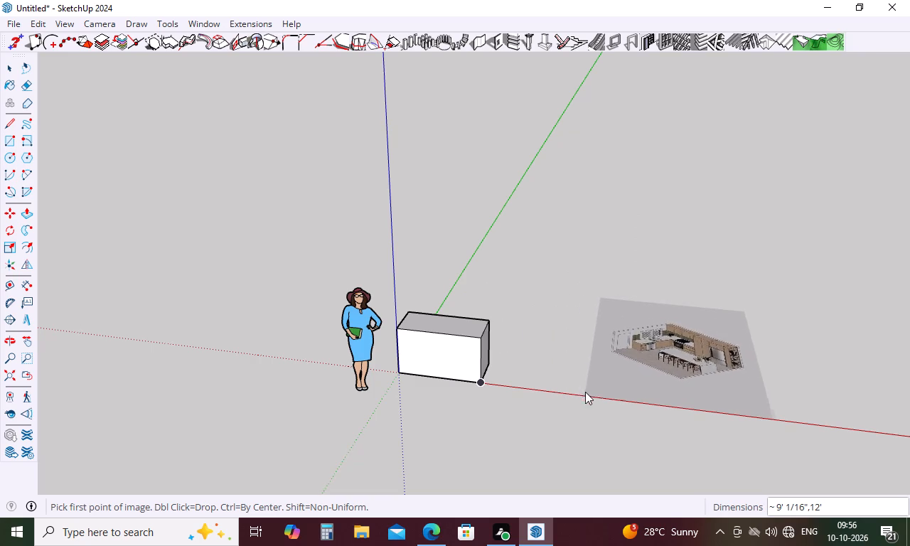
click(613, 392)
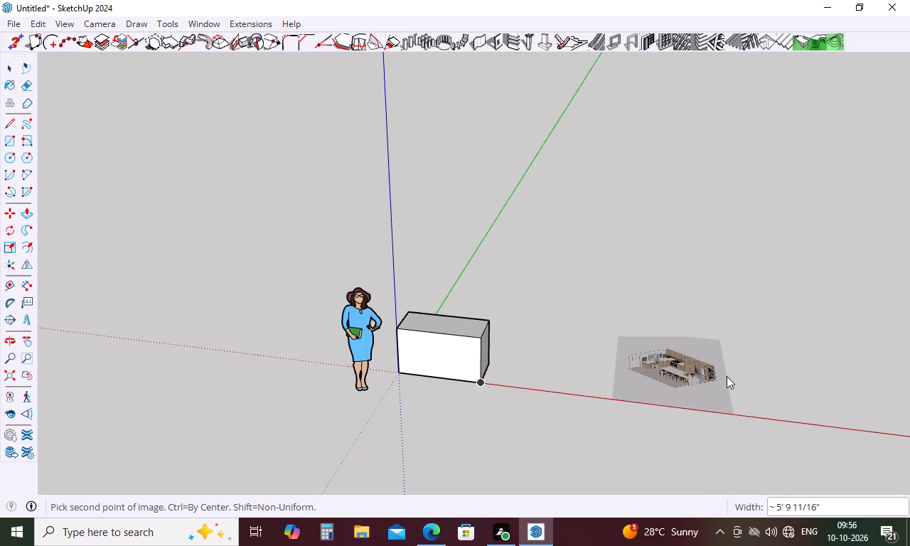
click(727, 376)
key(space)
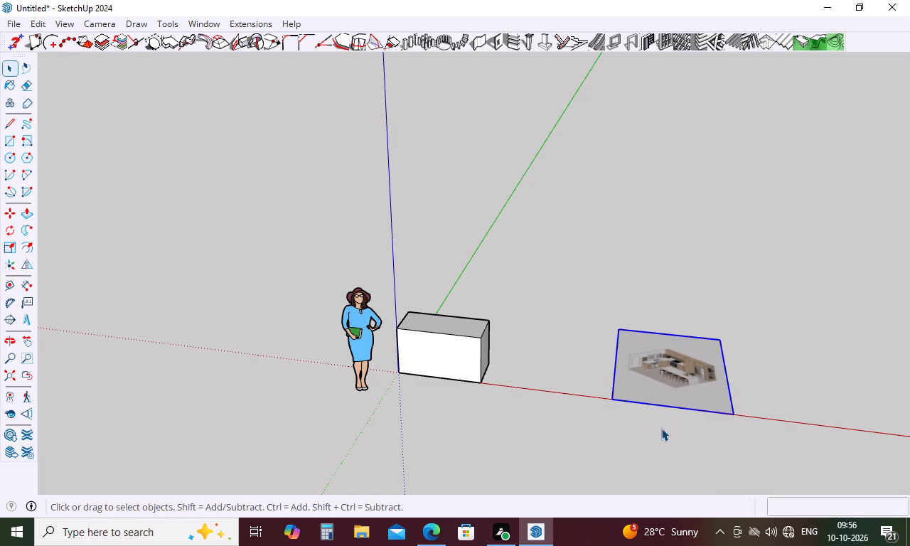
Rotate the kitchen image 90 degrees about its bottom edge on the red axis so it stands upright.
key(q)
middle_drag(728, 394, 412, 232)
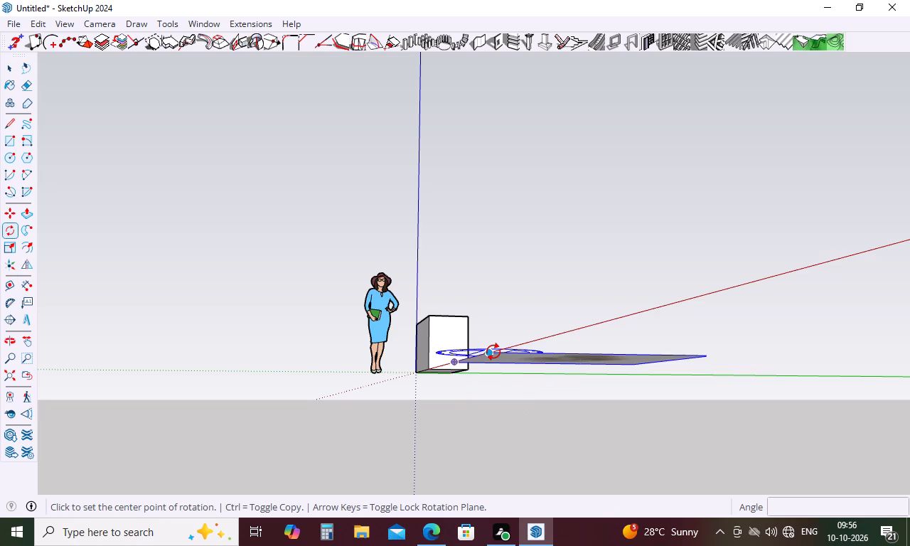
key(Down)
key(Down)
key(Left)
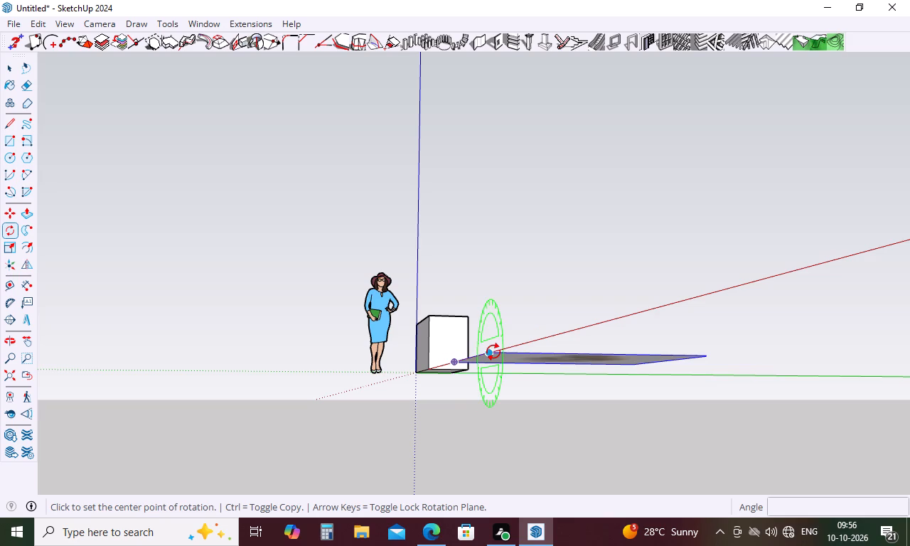
key(Left)
key(Right)
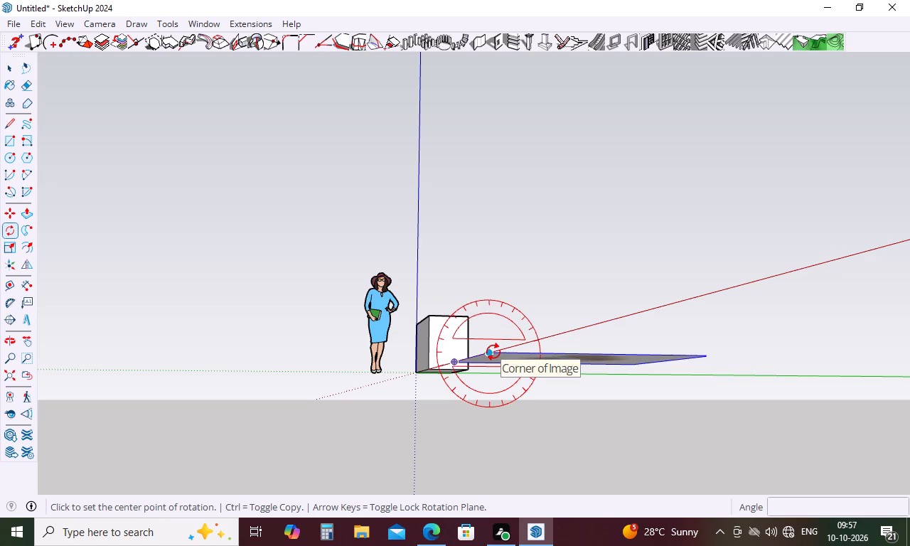
click(493, 352)
click(538, 353)
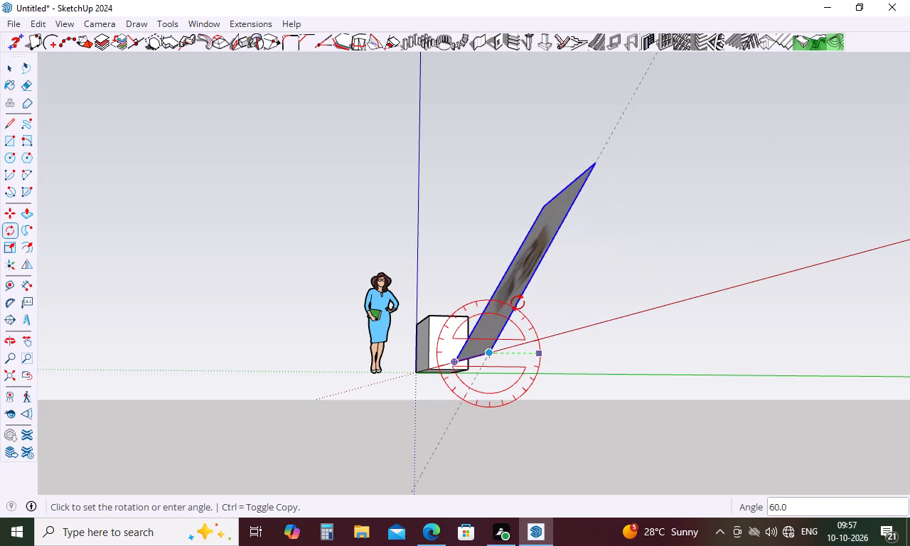
click(493, 299)
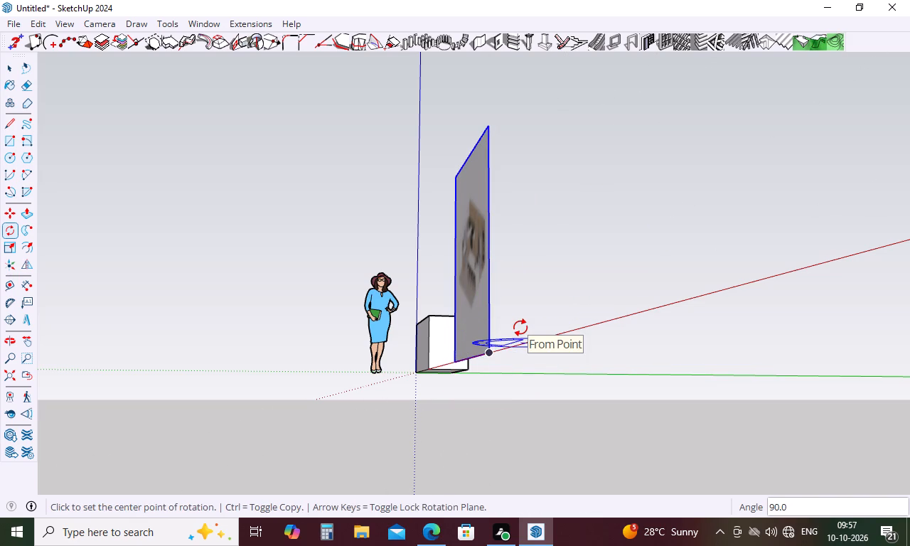
key(space)
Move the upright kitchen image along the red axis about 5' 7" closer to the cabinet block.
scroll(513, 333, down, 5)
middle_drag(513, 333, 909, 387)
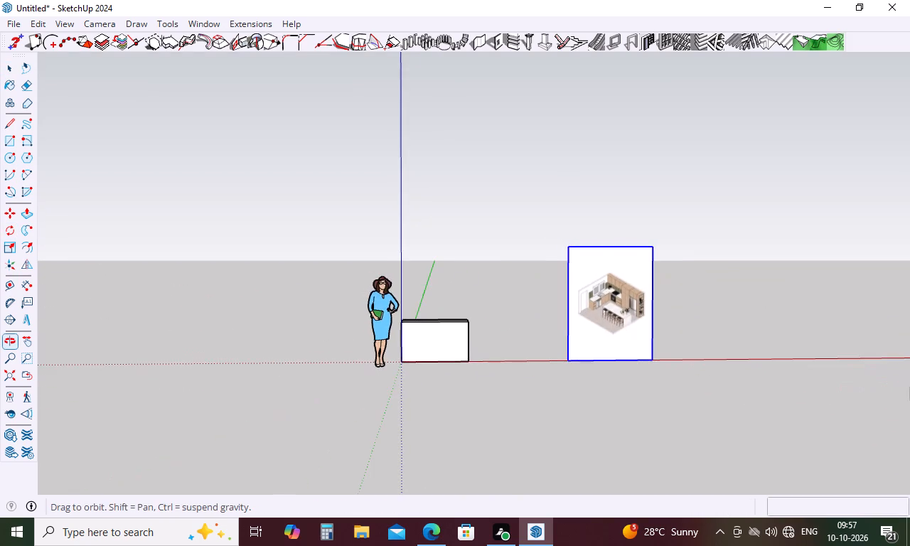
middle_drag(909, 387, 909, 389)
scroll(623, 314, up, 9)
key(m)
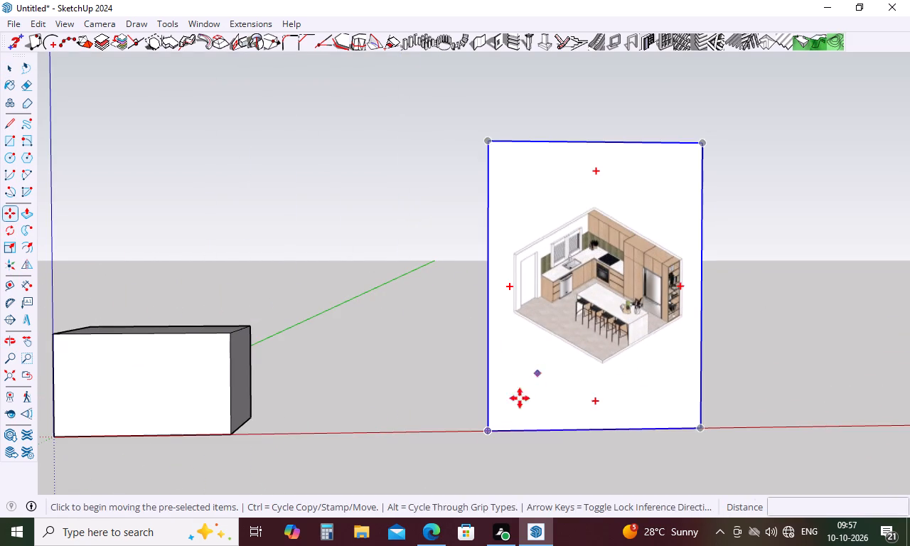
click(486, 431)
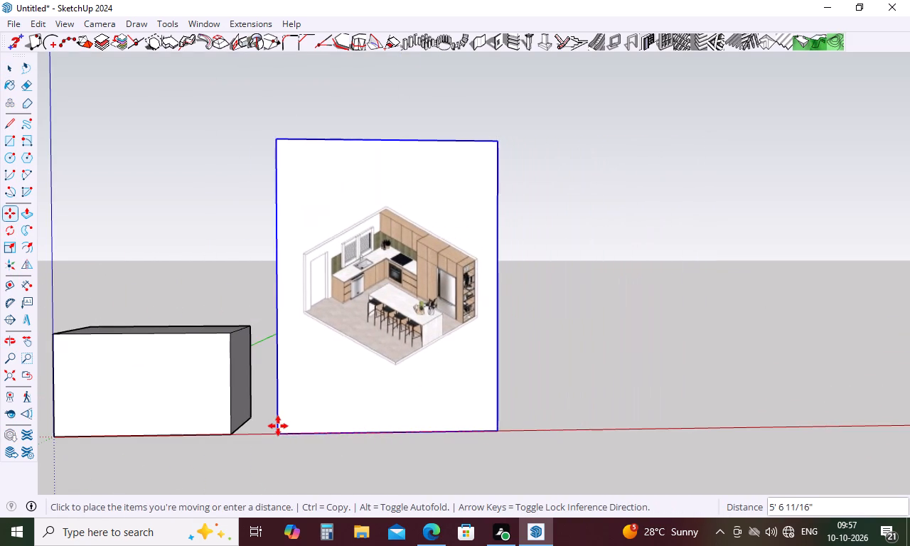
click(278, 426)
Scale the kitchen image down: height to about 0.58, width to a bit over half, and height again from the bottom edge.
key(s)
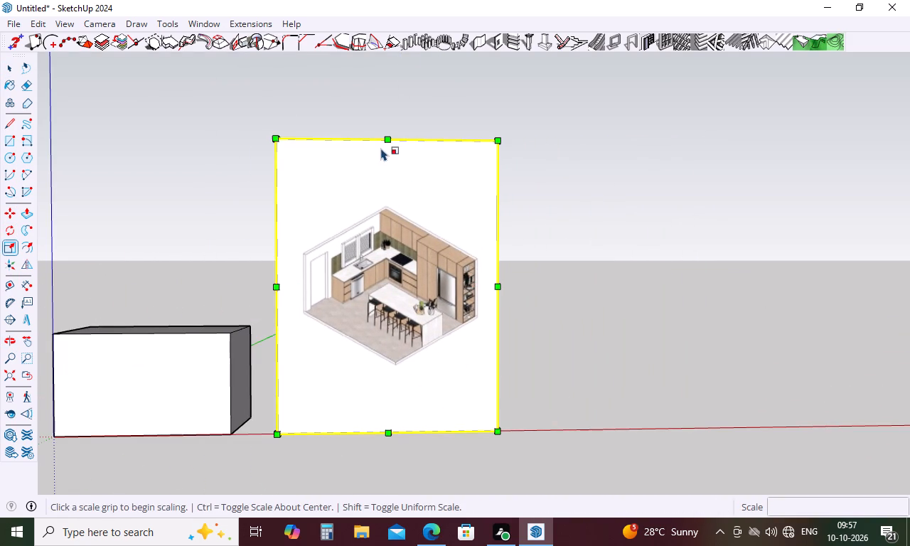
click(387, 137)
click(392, 264)
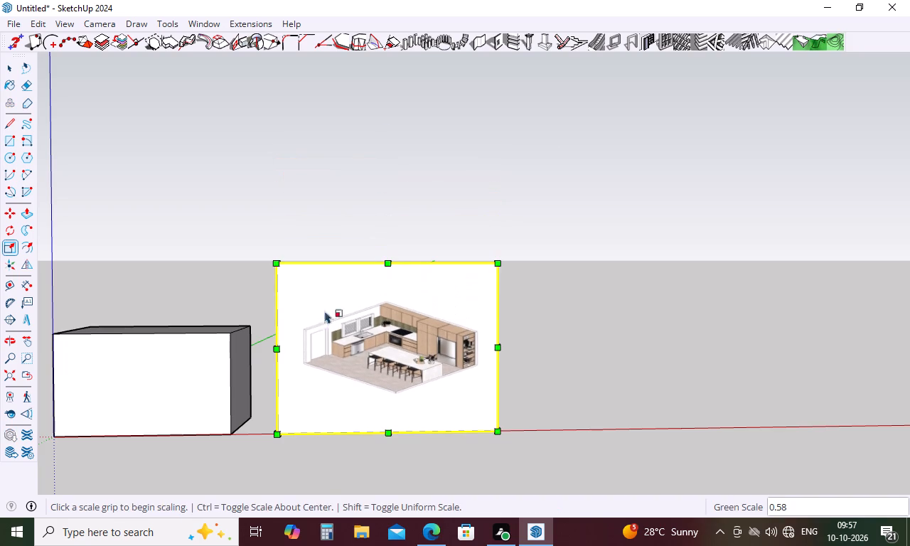
drag(272, 348, 373, 342)
click(437, 433)
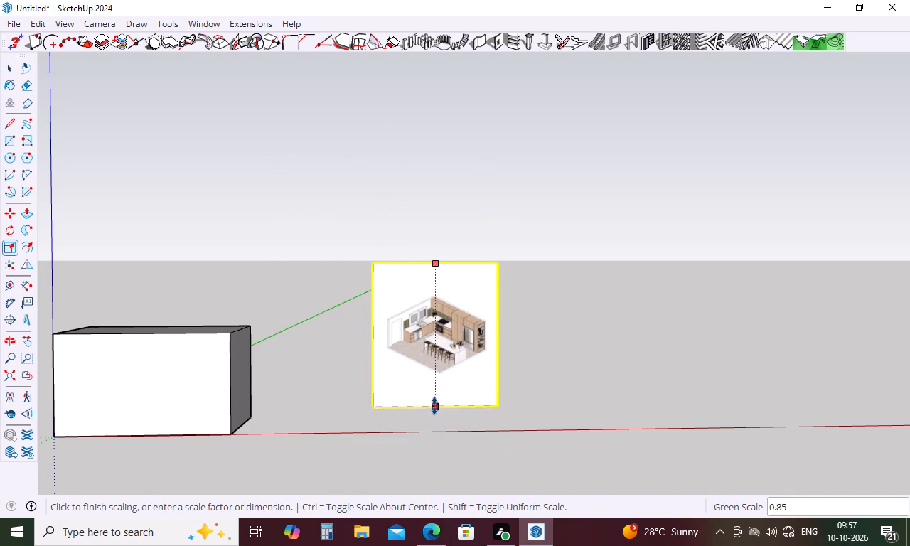
click(434, 402)
key(space)
Move the kitchen image by its bottom corner onto the cabinet block's front bottom corner on the red axis.
text(m)
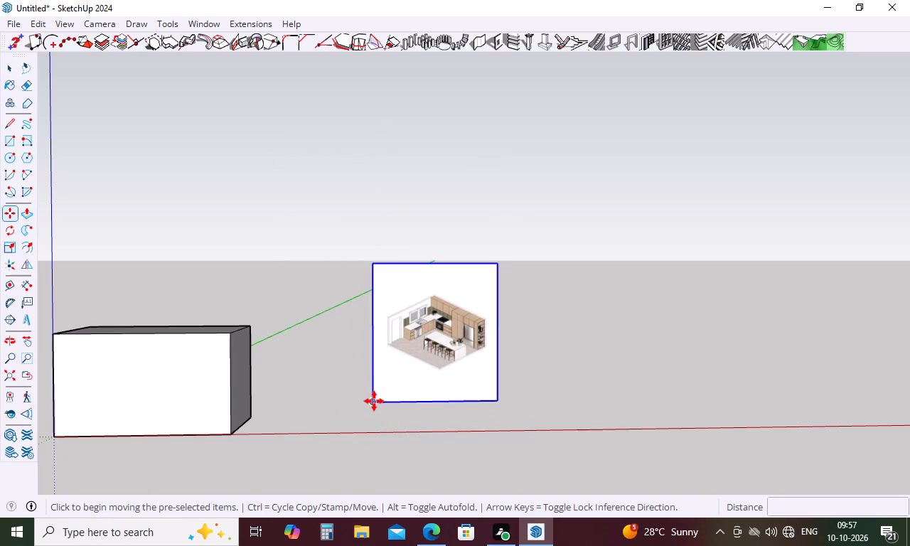
click(374, 401)
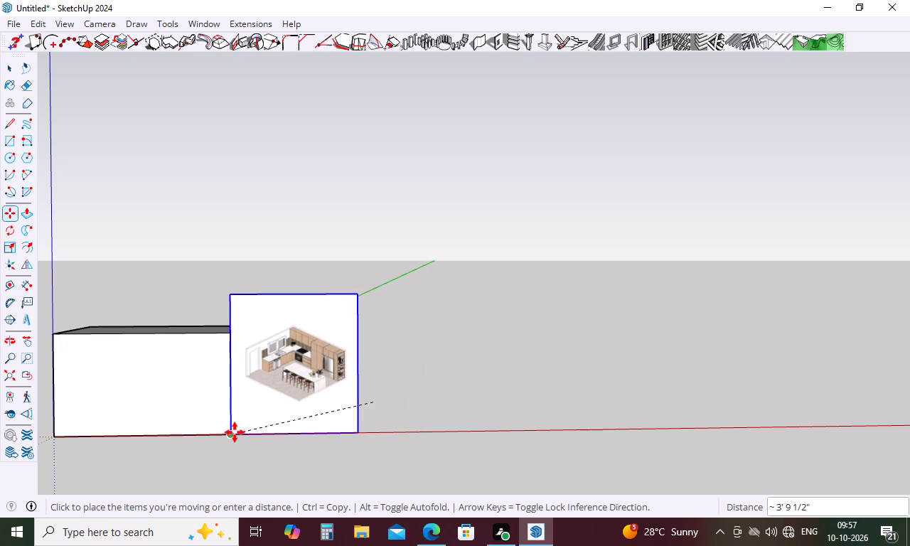
click(235, 432)
Examine the kitchen image up close and from different angles beside the cabinet block.
middle_drag(326, 432, 462, 402)
scroll(462, 397, down, 5)
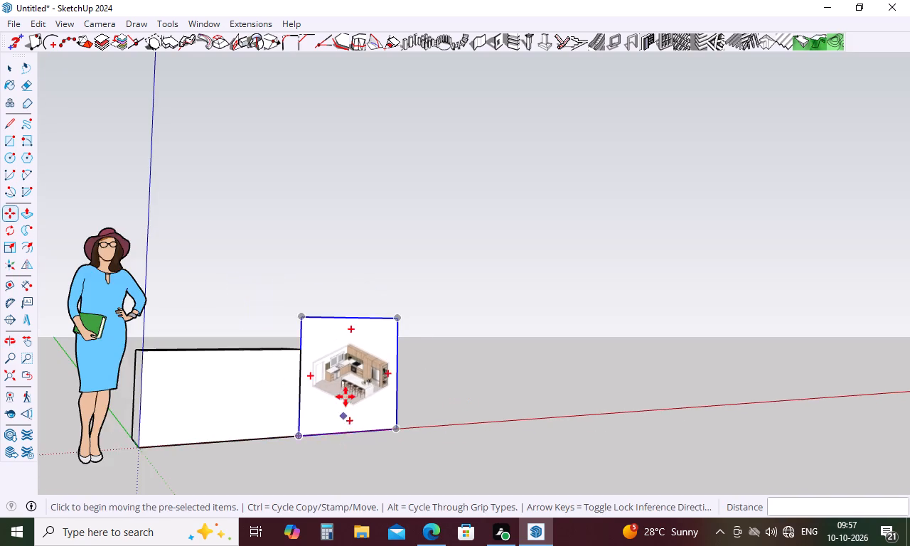
scroll(346, 392, up, 11)
middle_click(427, 380)
scroll(407, 390, up, 5)
middle_drag(404, 394, 403, 387)
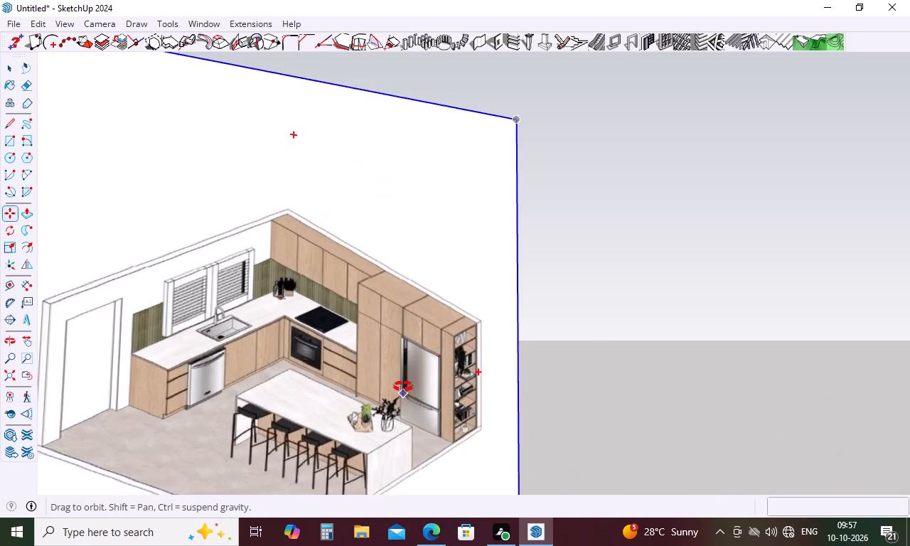
middle_drag(403, 387, 243, 343)
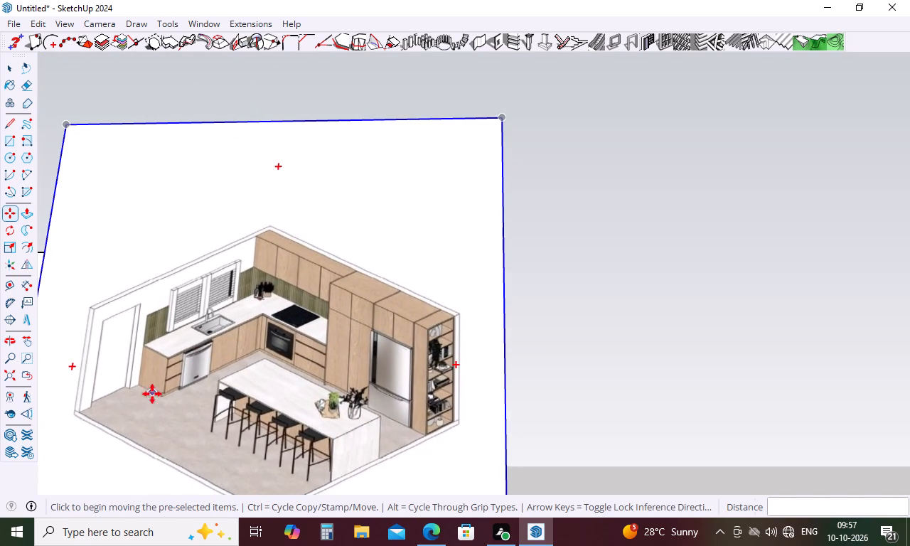
scroll(446, 314, down, 13)
Delete the whole cabinet block at the origin, keeping the kitchen image.
key(space)
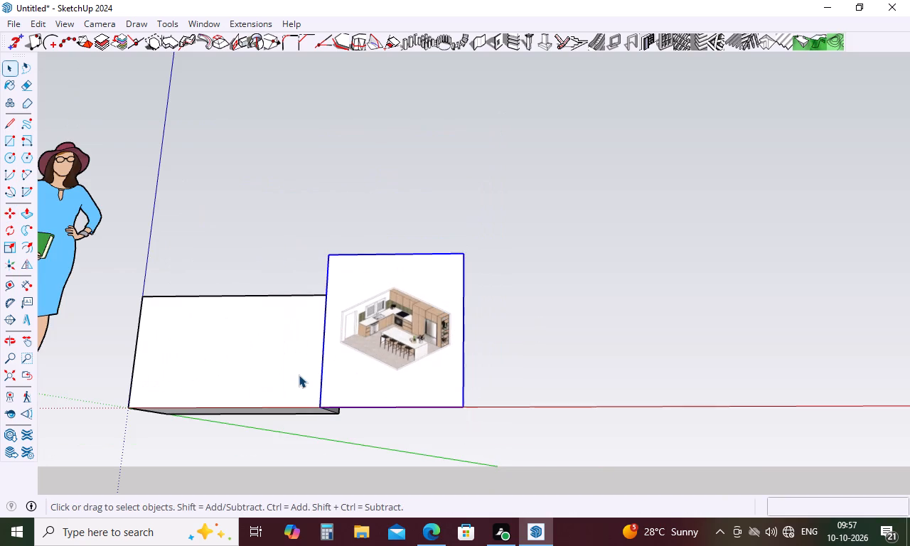
triple_click(299, 375)
click(299, 375)
key(Delete)
Examine the kitchen image's layout of L-shaped counter, wall cabinets, tall units and island with stools.
scroll(370, 374, down, 5)
middle_drag(373, 374, 385, 431)
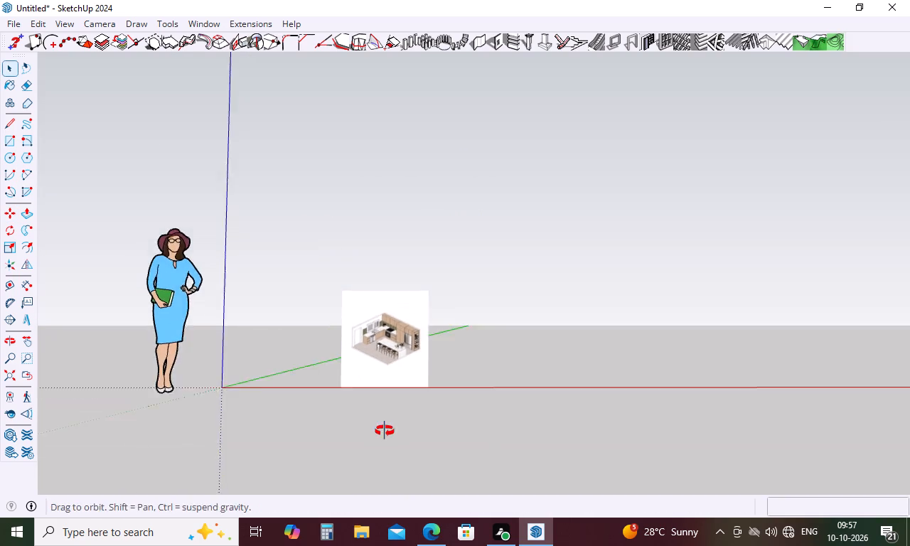
middle_drag(385, 431, 415, 457)
scroll(320, 386, up, 11)
middle_drag(427, 322, 434, 380)
scroll(411, 293, up, 4)
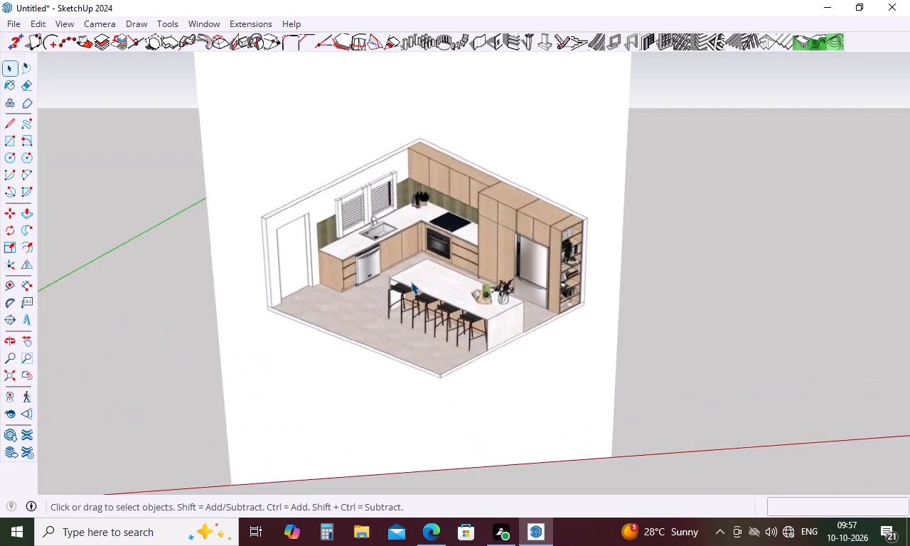
scroll(411, 282, up, 6)
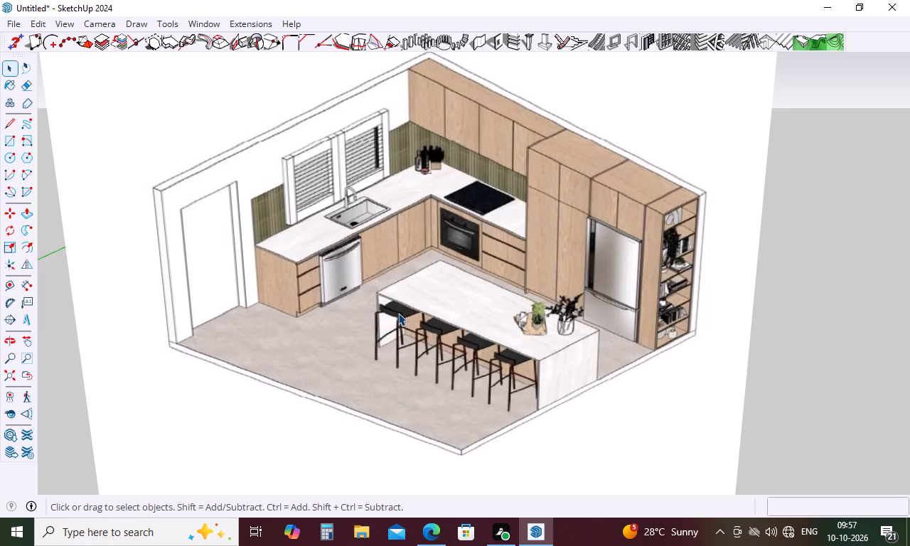
scroll(496, 308, down, 9)
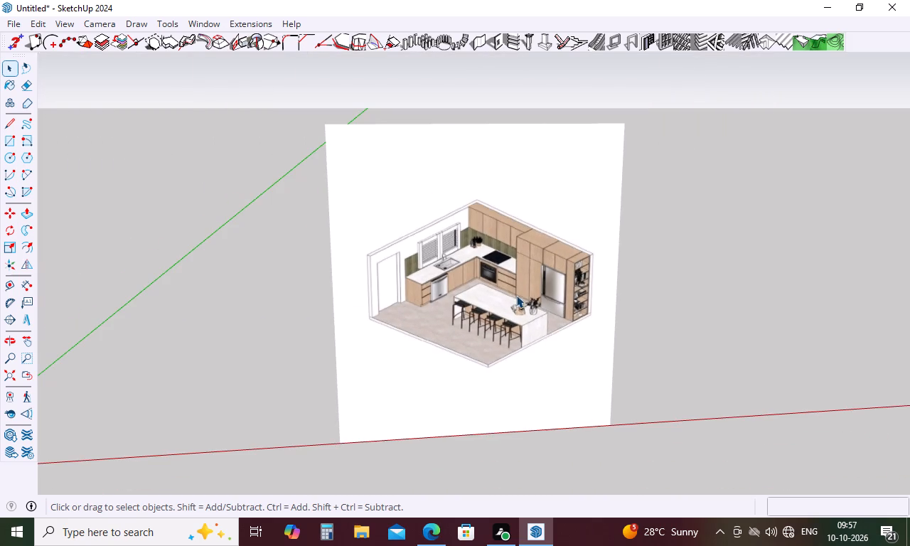
key(Escape)
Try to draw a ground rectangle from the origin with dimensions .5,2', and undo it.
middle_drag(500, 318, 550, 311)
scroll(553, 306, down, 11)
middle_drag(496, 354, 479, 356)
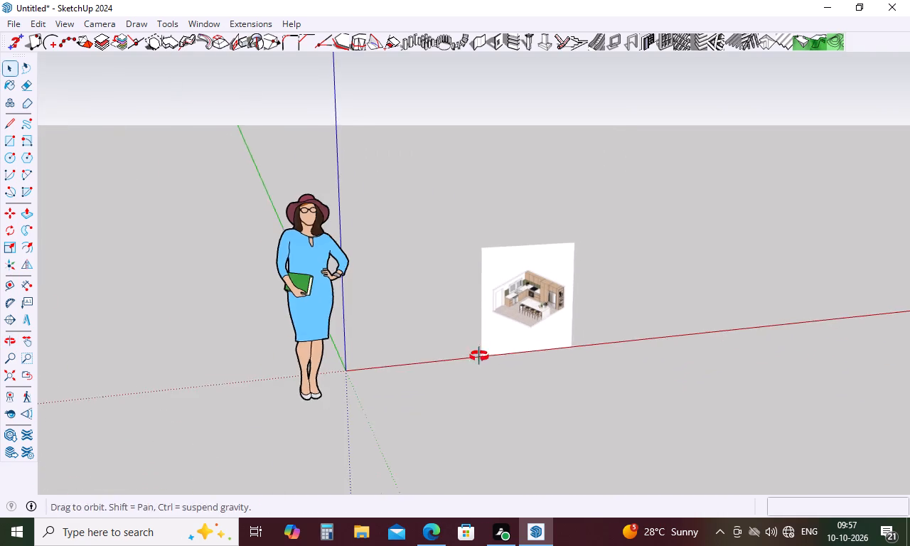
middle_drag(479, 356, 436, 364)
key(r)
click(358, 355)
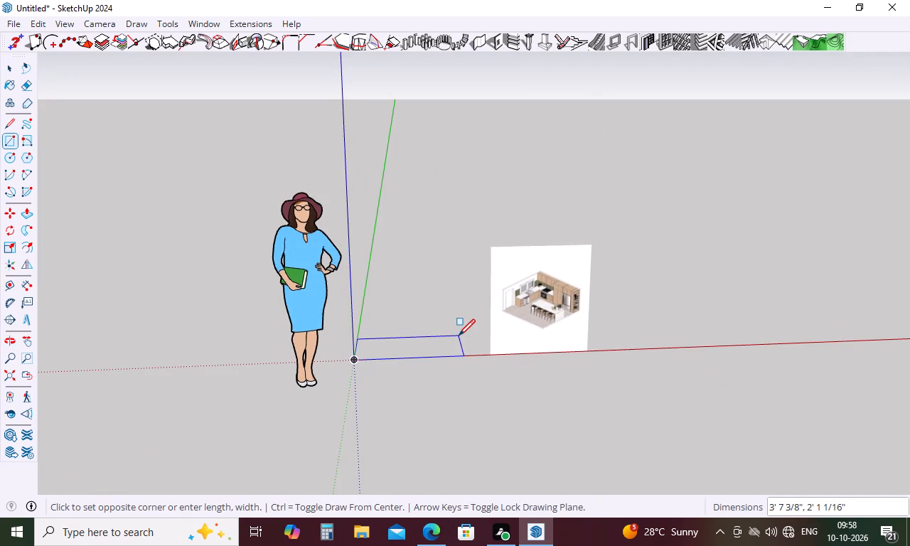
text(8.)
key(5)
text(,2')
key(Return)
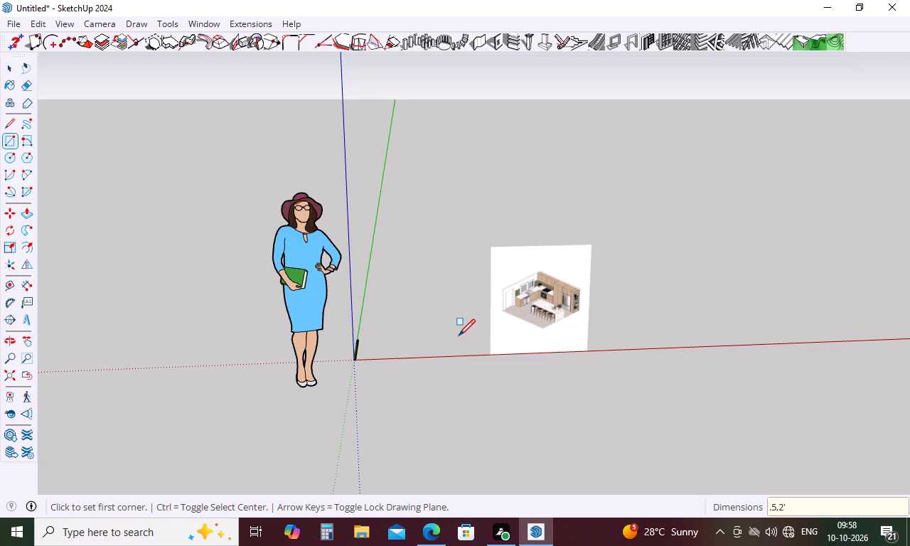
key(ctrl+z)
Draw an 8.5' by 2' rectangle on the ground from the origin, with its long side along the red axis.
key(r)
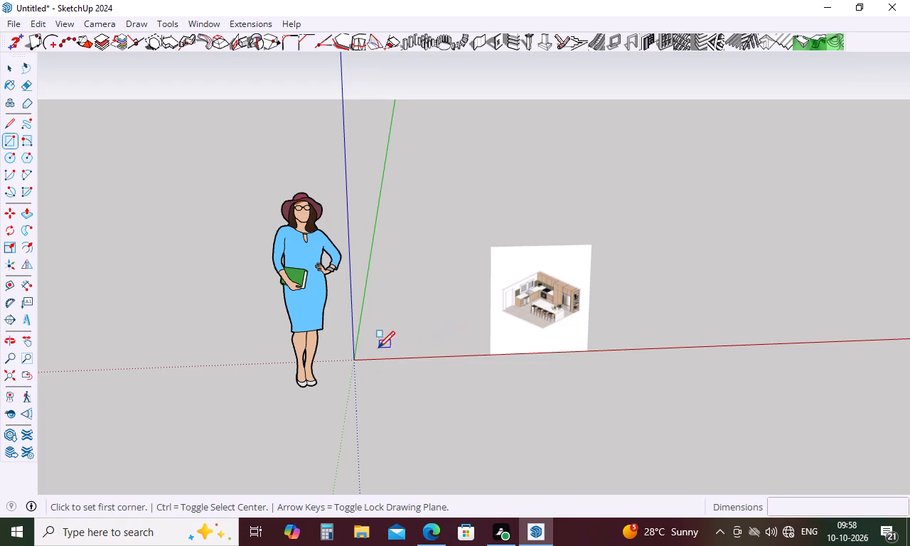
click(355, 360)
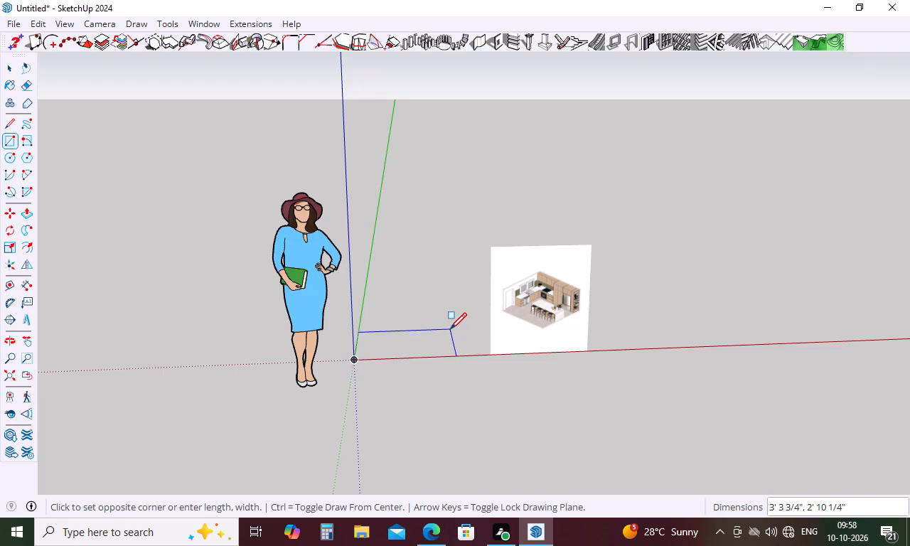
text(8.5')
text(,2)
key(apostrophe)
key(Return)
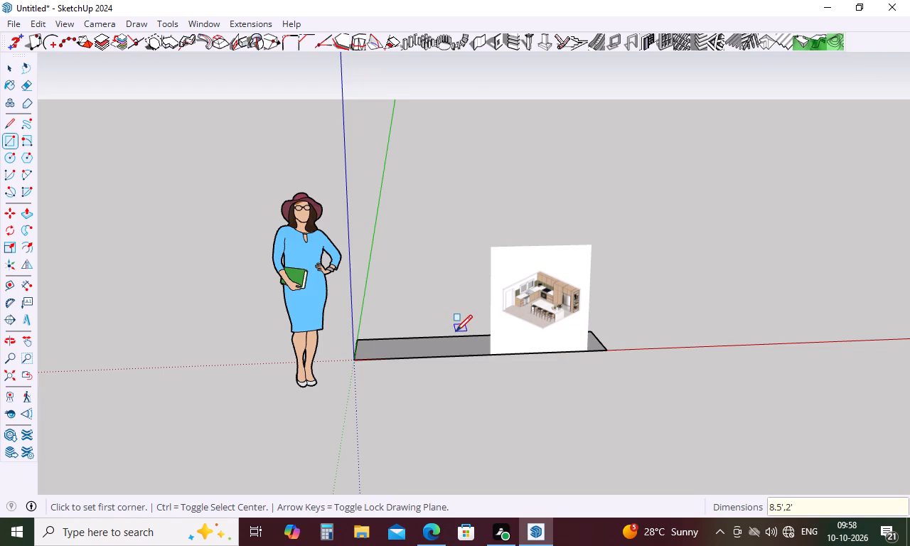
Move the kitchen image about 10' 5" along the red axis, clear of the counter rectangle.
key(space)
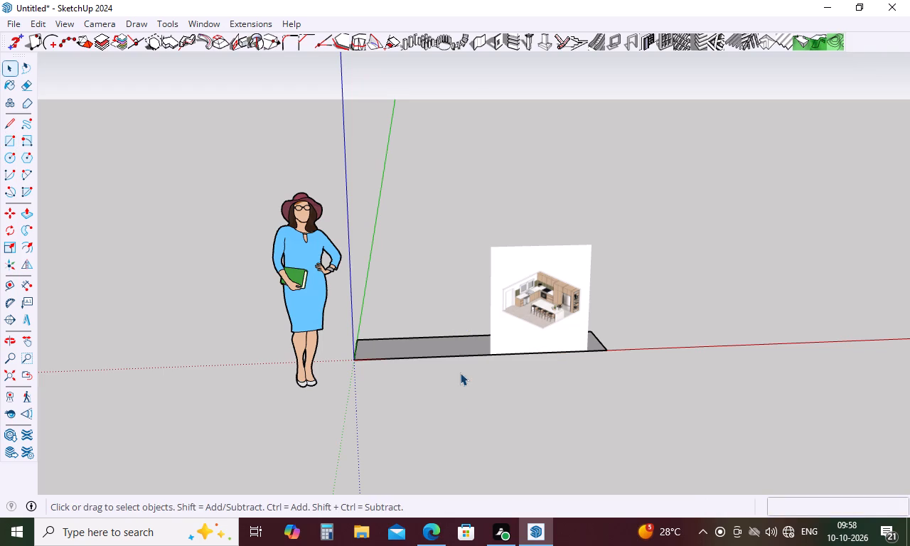
key(m)
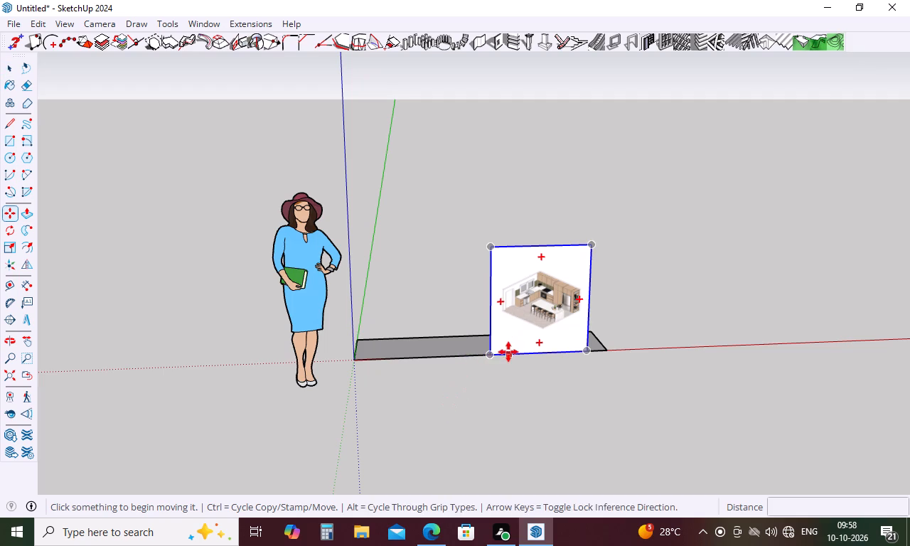
click(491, 356)
click(786, 342)
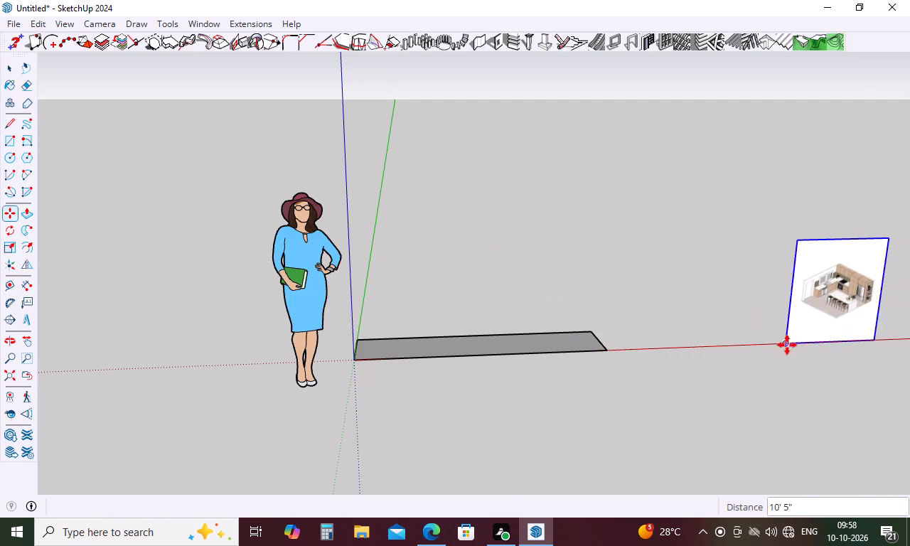
key(Escape)
Push/Pull the counter rectangle up 3' into a block.
key(p)
click(564, 346)
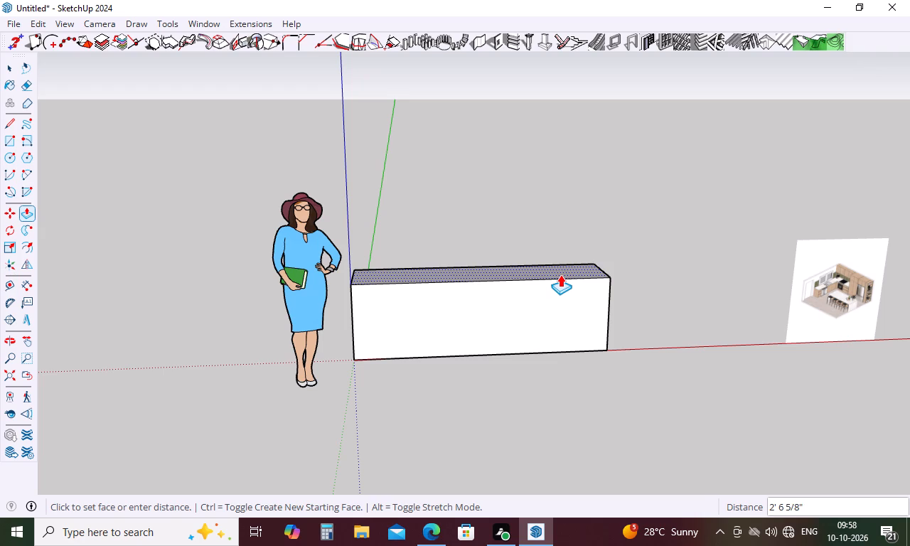
text(3')
key(Return)
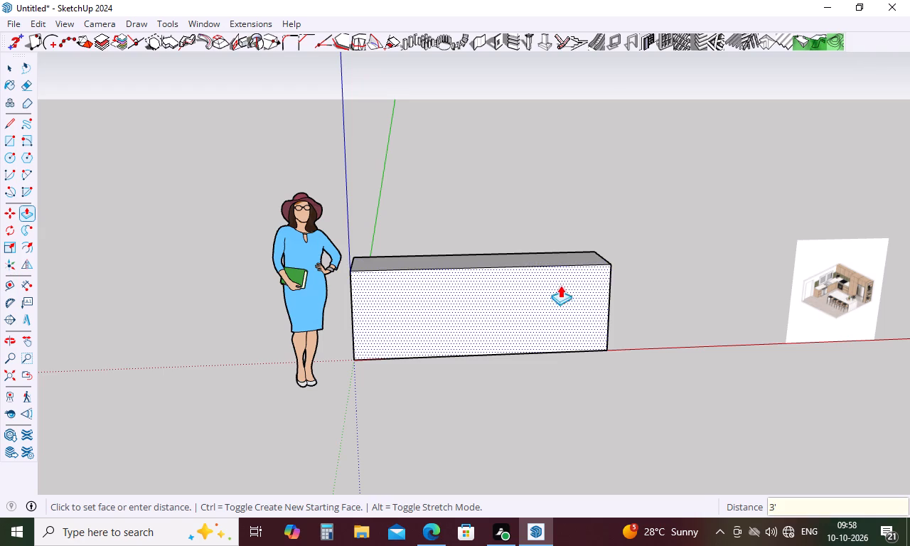
Examine the counter block and the kitchen image's layout of counters, tall units and island.
middle_drag(704, 288, 405, 355)
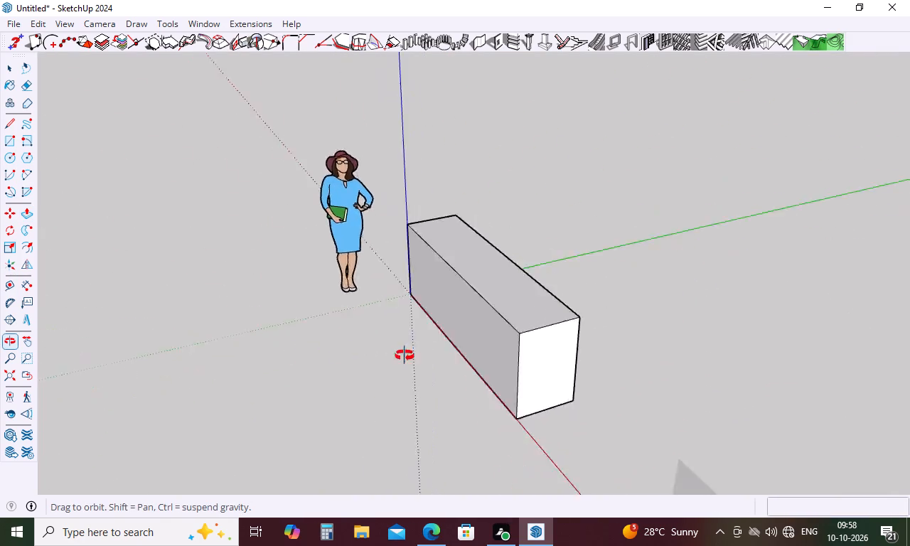
middle_drag(405, 355, 679, 305)
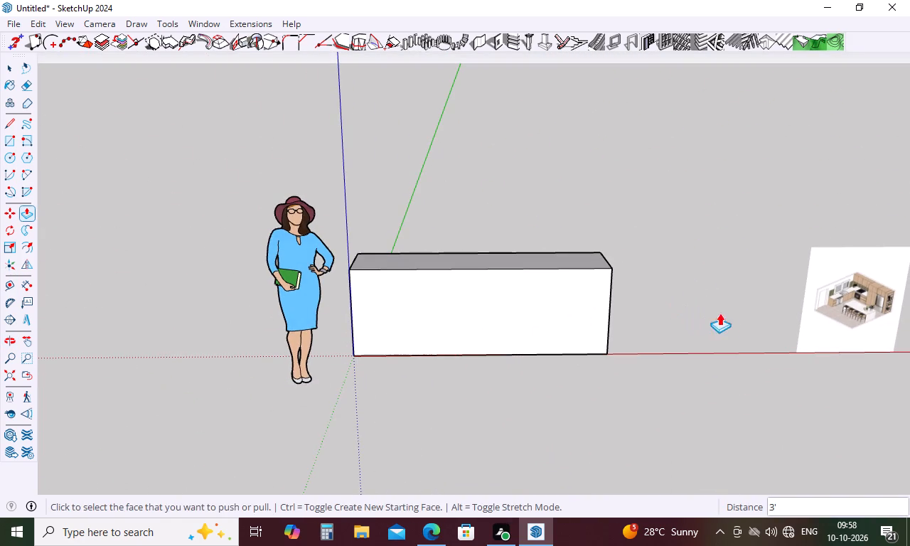
scroll(823, 291, down, 5)
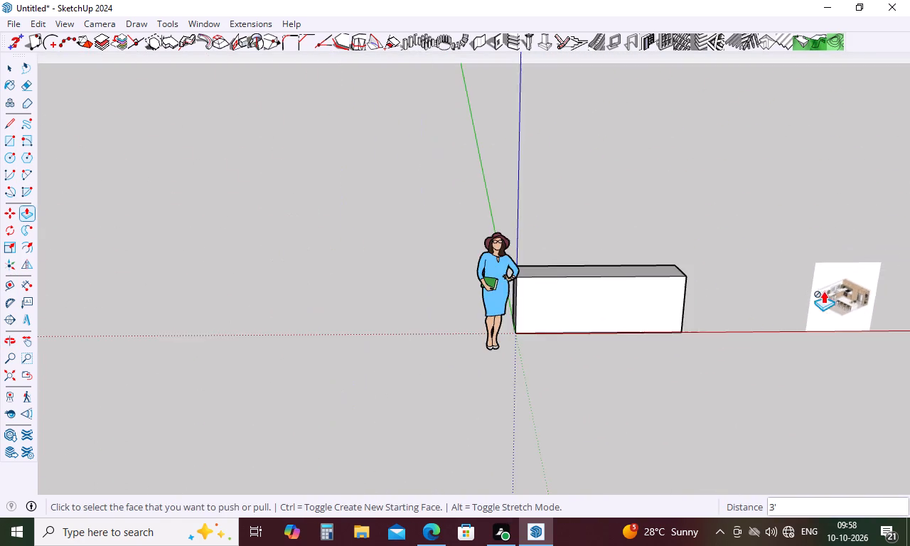
scroll(871, 285, up, 16)
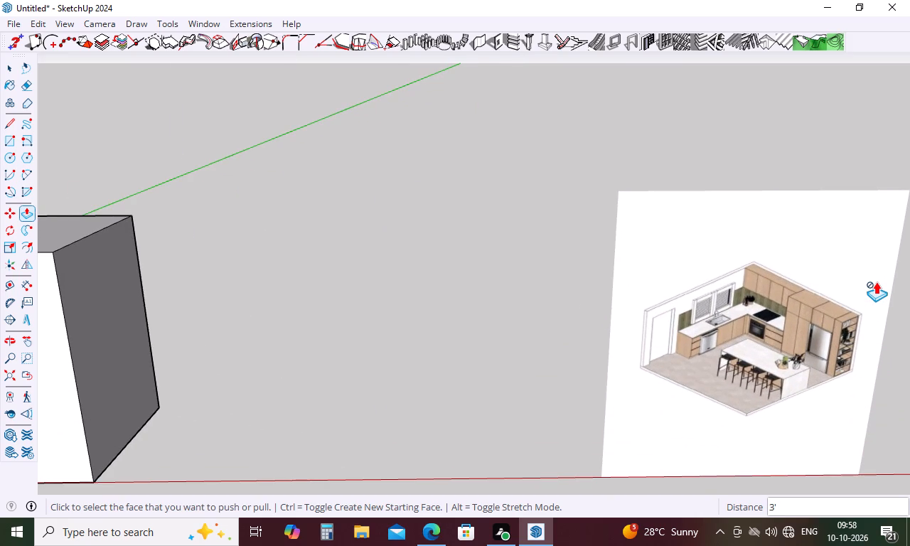
scroll(876, 282, down, 5)
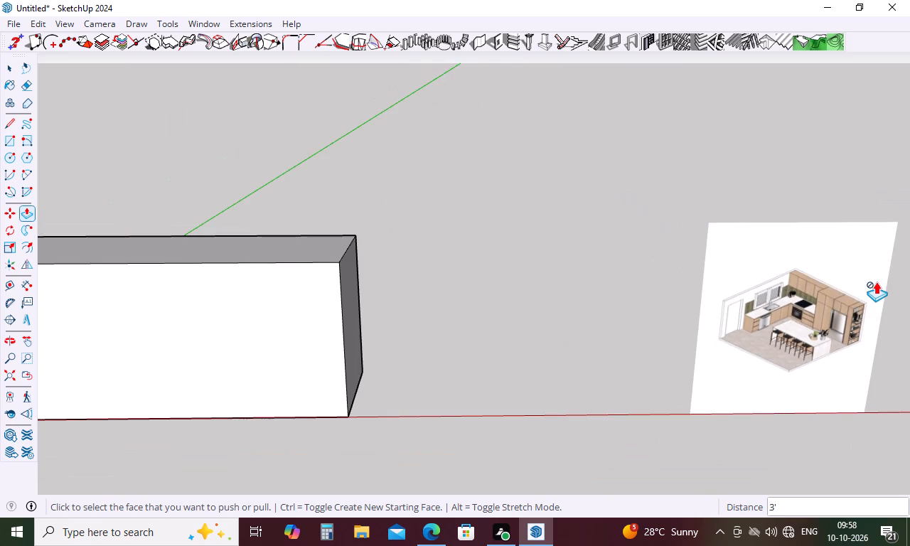
scroll(876, 282, down, 4)
scroll(889, 287, up, 4)
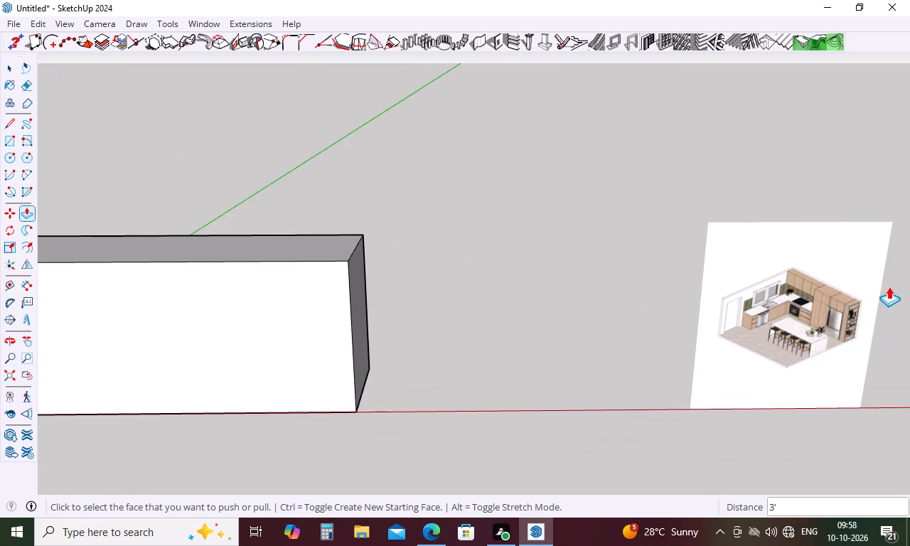
scroll(872, 313, up, 5)
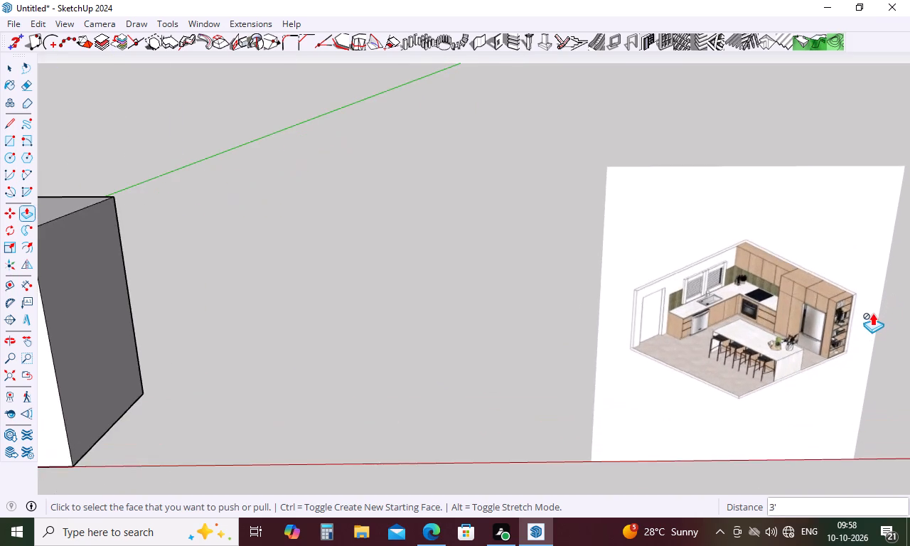
scroll(855, 322, up, 9)
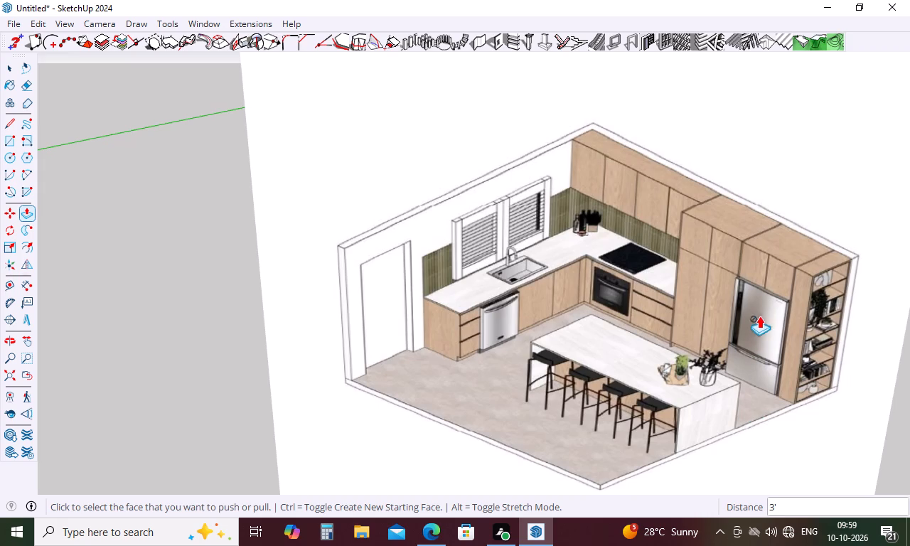
scroll(753, 291, down, 20)
scroll(753, 291, down, 1)
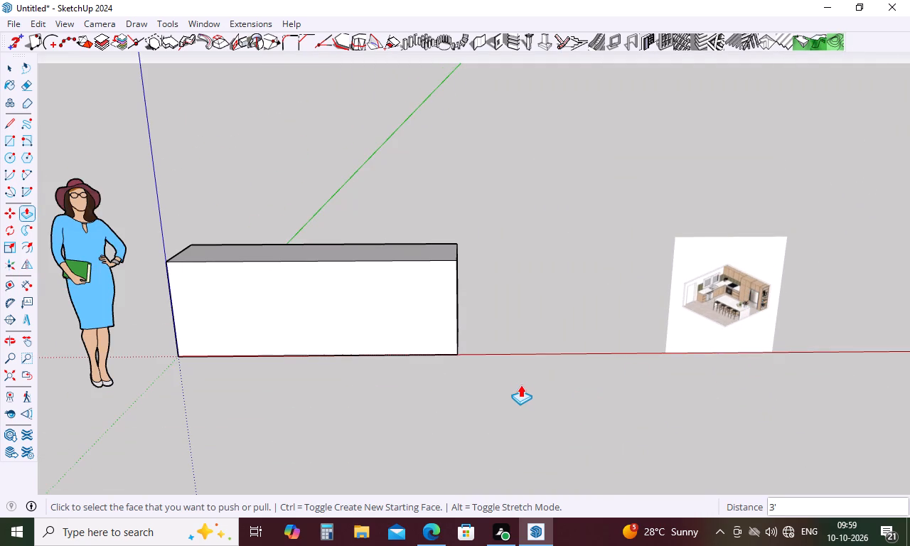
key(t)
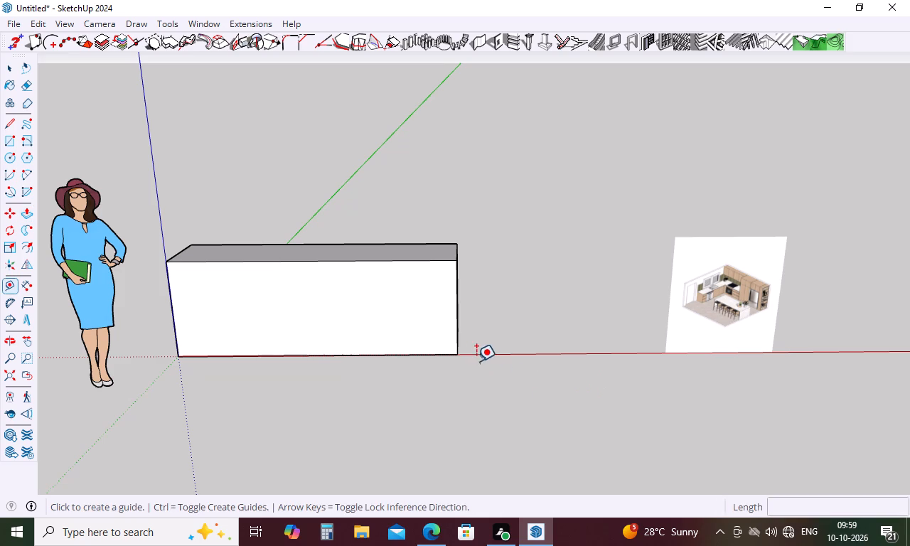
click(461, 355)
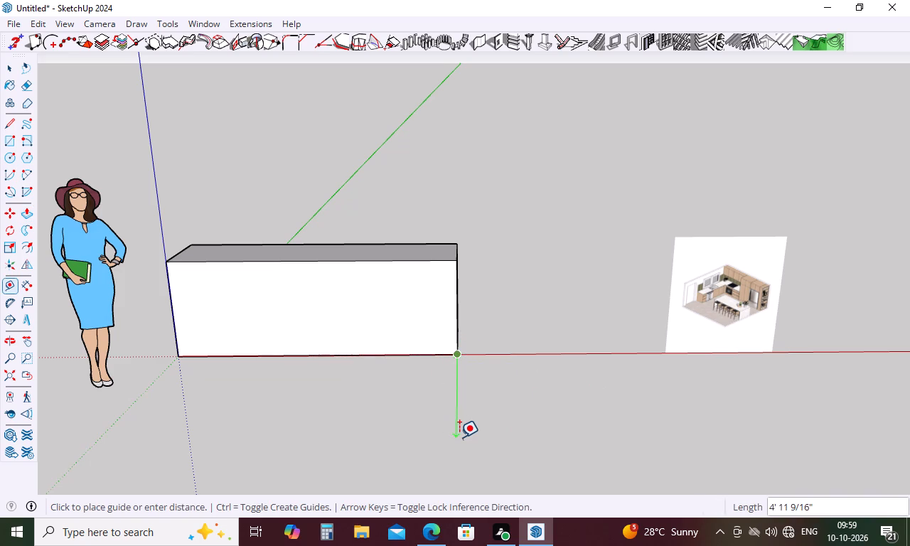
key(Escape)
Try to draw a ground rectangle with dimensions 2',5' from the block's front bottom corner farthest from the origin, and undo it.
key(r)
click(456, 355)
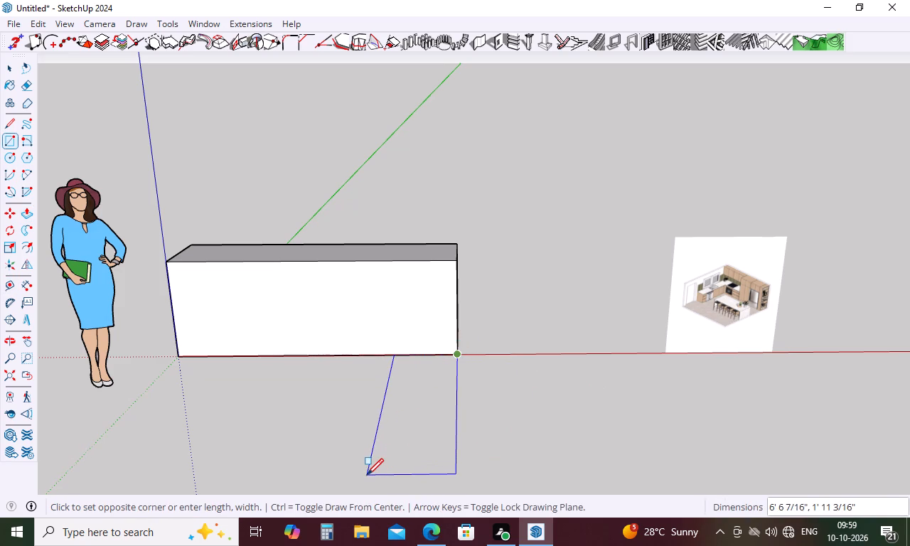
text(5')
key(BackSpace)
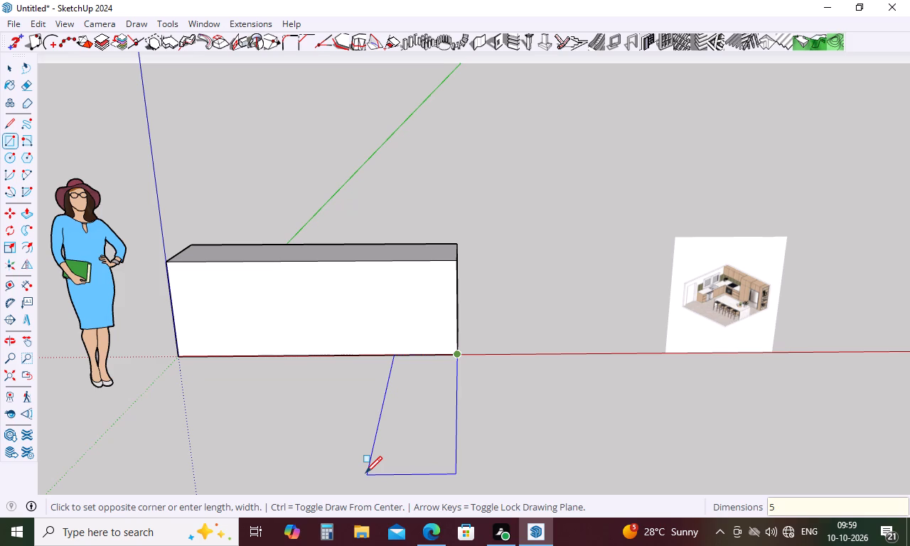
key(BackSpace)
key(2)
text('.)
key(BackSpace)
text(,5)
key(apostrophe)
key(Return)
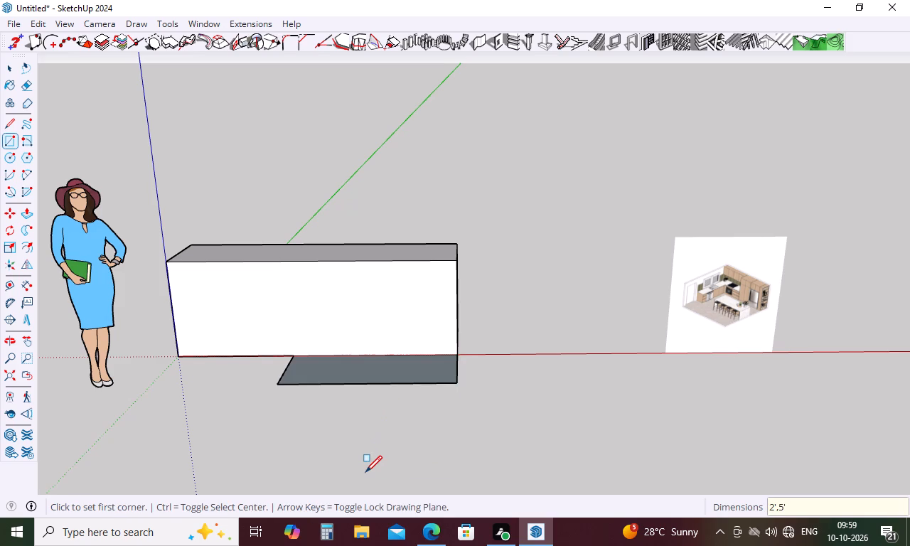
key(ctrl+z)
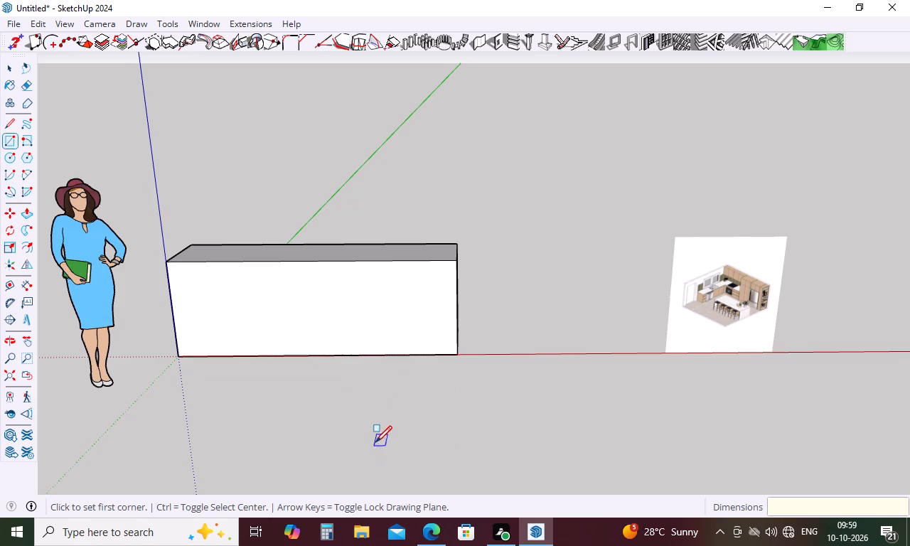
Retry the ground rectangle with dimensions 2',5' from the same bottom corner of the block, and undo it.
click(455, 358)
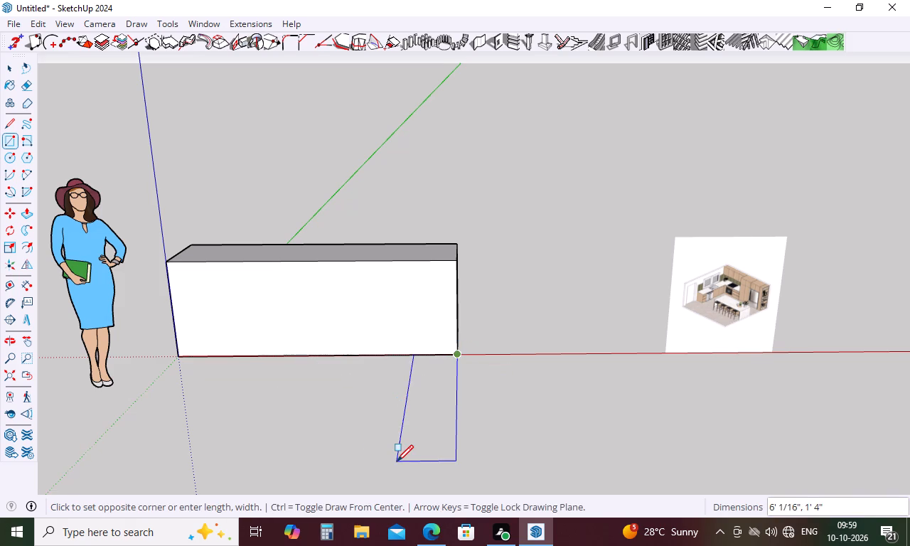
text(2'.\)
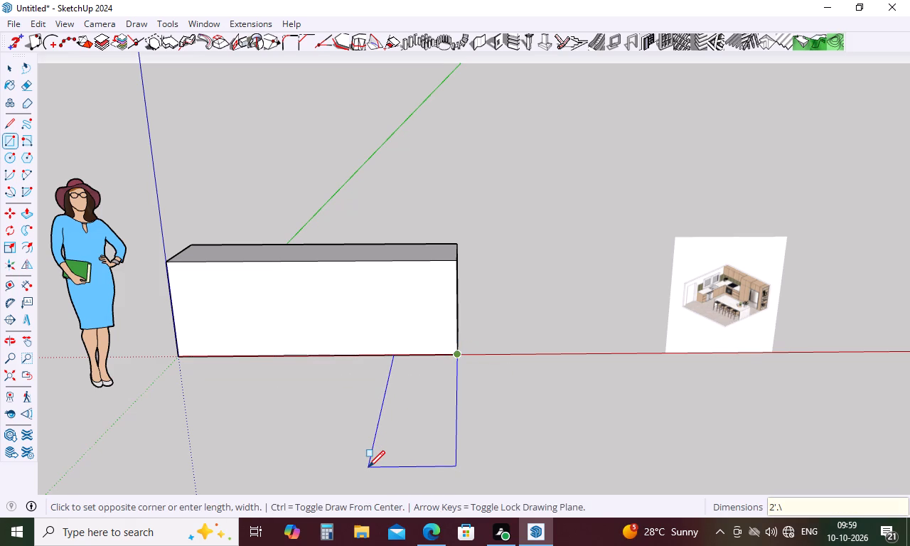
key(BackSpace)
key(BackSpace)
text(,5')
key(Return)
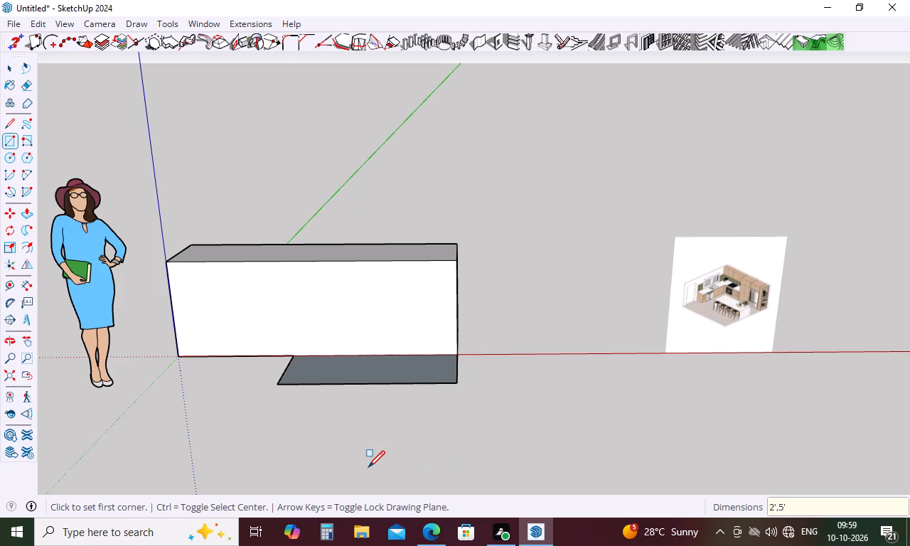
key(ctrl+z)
Draw a 5' by 2' ground rectangle from the block's front bottom corner farthest from the origin, its long side projecting forward.
click(459, 360)
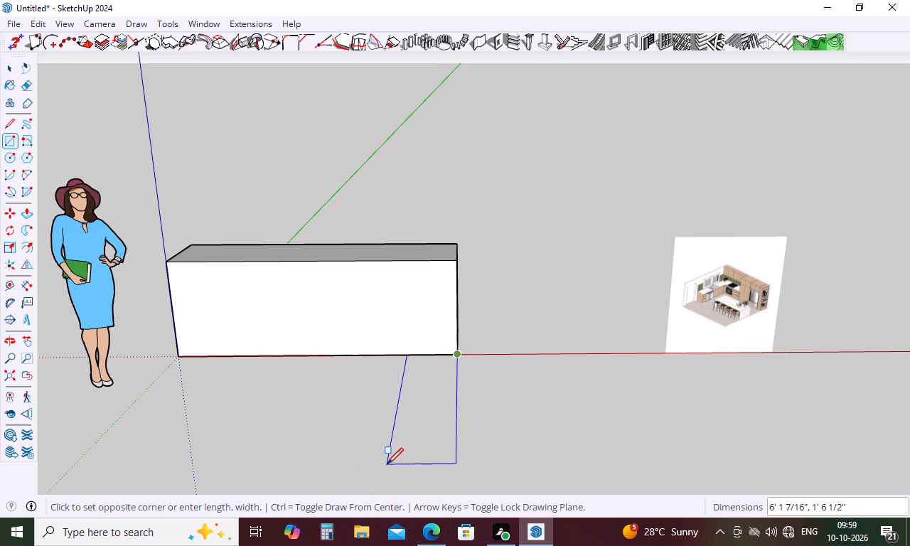
text(5')
text(,2')
key(Return)
key(space)
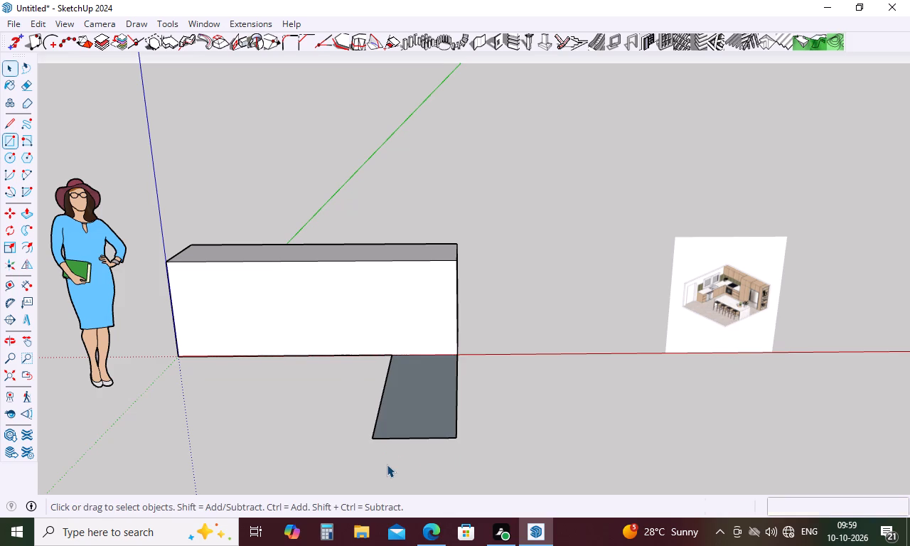
Push/Pull the new rectangle up to the top of the existing counter block, 3' high, forming an L-shape.
text(p)
click(402, 421)
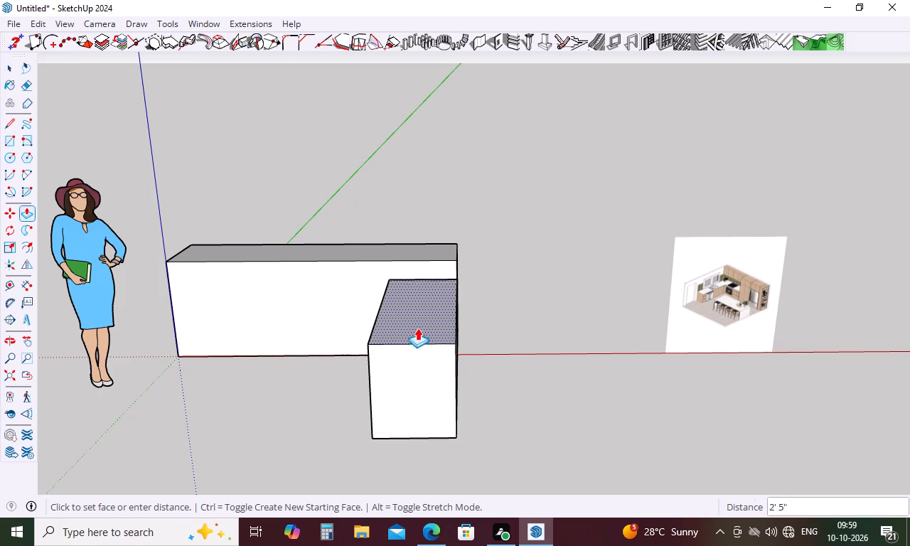
click(295, 247)
Erase the seam edges between the two counter blocks on the top, outer side and underside.
scroll(481, 280, down, 4)
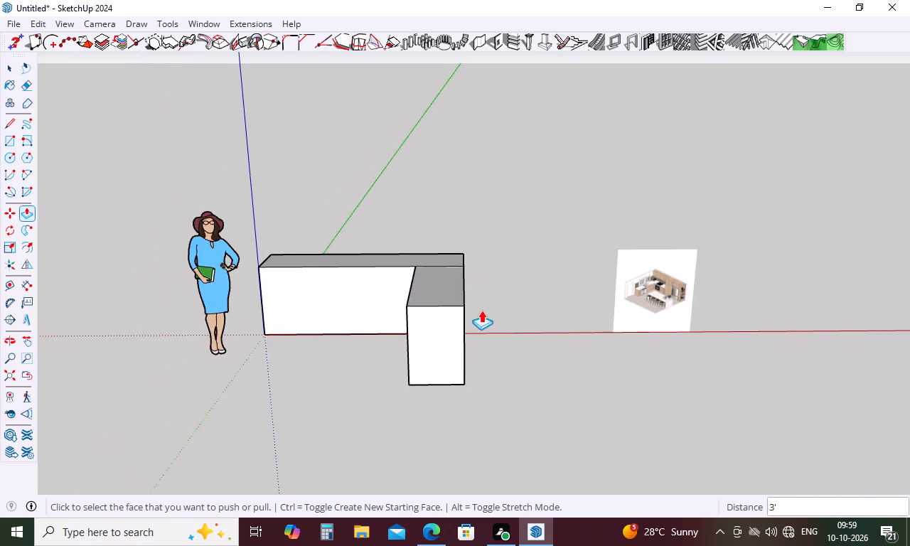
middle_drag(481, 347, 628, 455)
scroll(449, 295, up, 5)
key(Escape)
key(e)
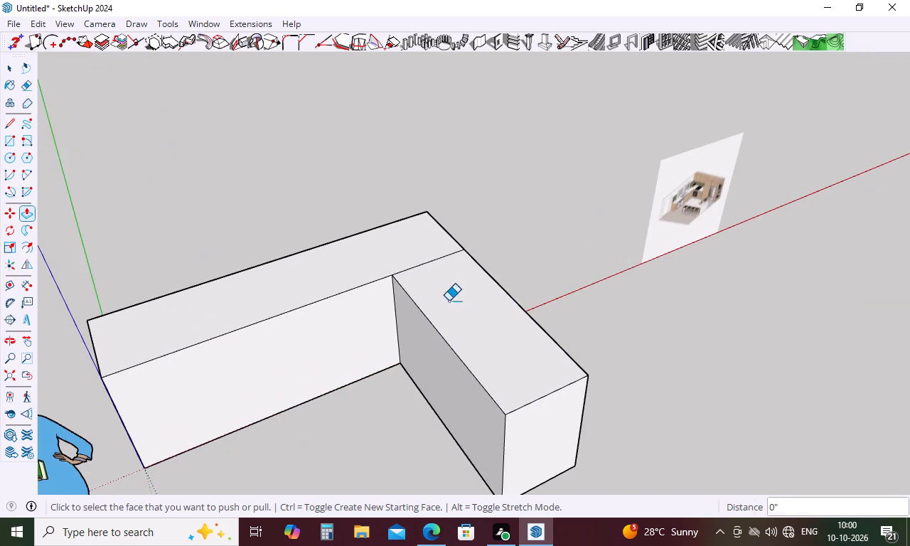
drag(425, 258, 426, 266)
scroll(384, 303, down, 9)
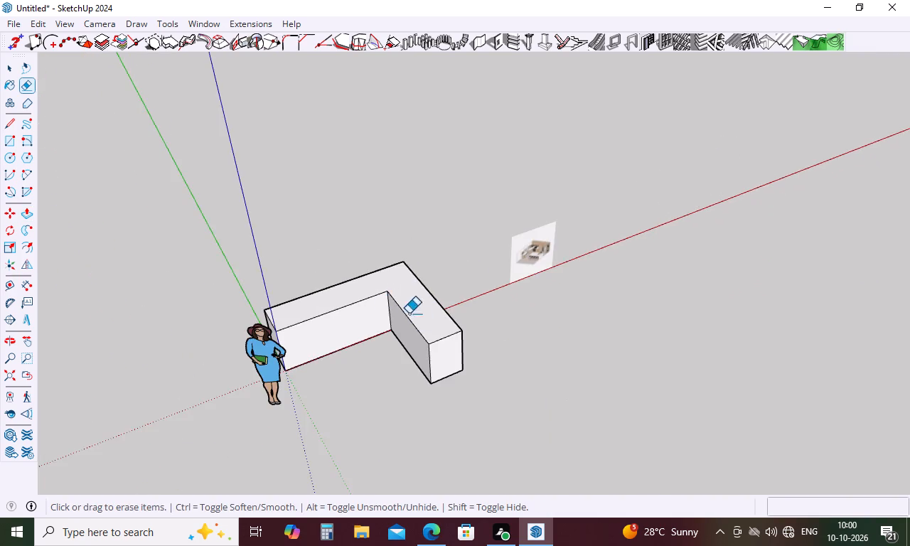
middle_drag(432, 337, 118, 280)
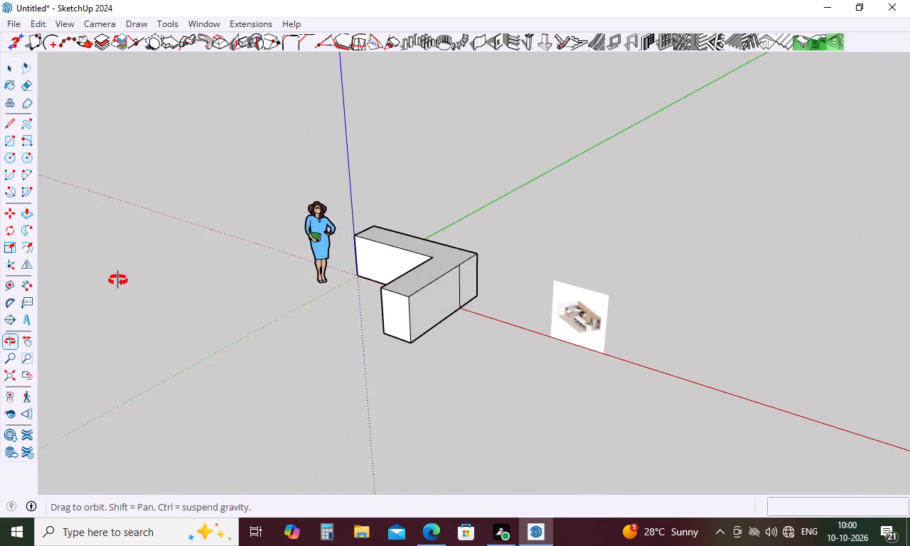
middle_drag(118, 280, 117, 281)
scroll(419, 278, up, 10)
drag(460, 284, 444, 296)
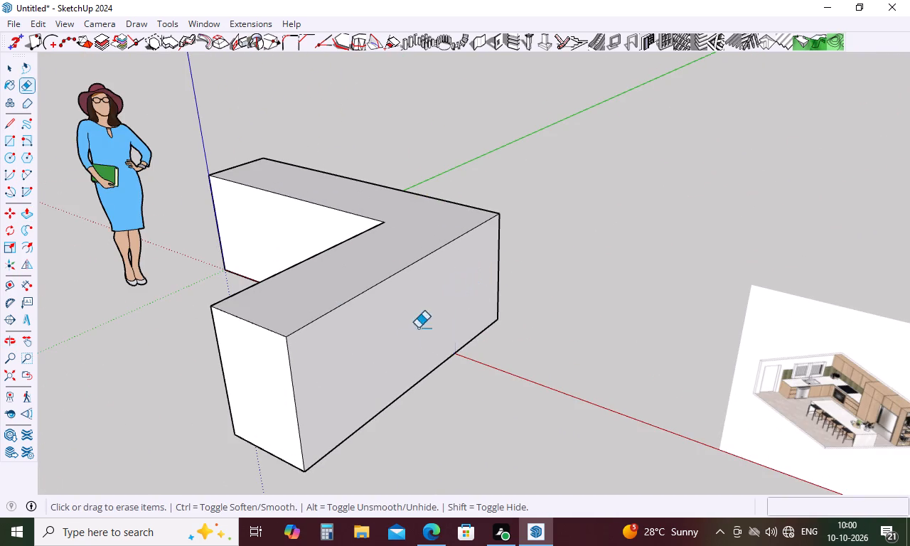
middle_drag(414, 362, 444, 6)
click(431, 311)
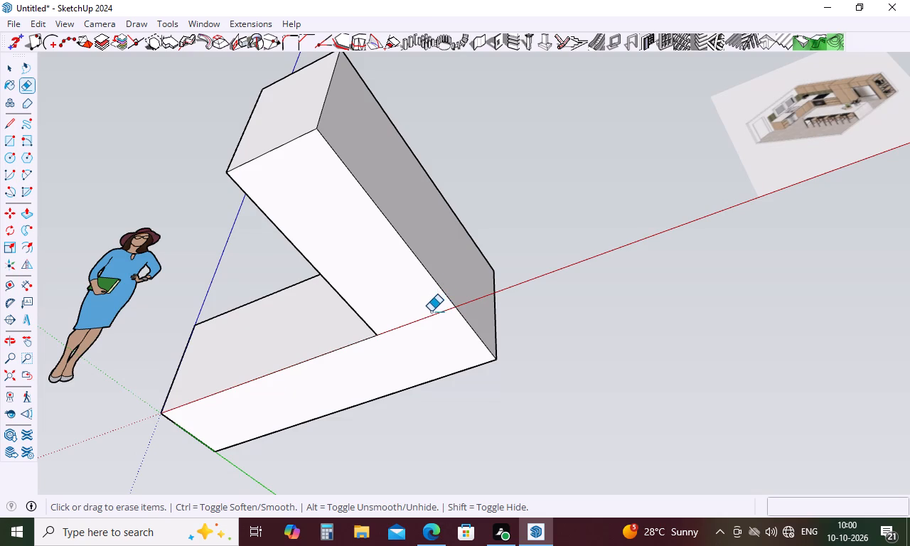
Inspect the merged L-shaped counter block from underneath, behind, the end and the front.
drag(414, 313, 414, 323)
middle_drag(417, 326, 541, 301)
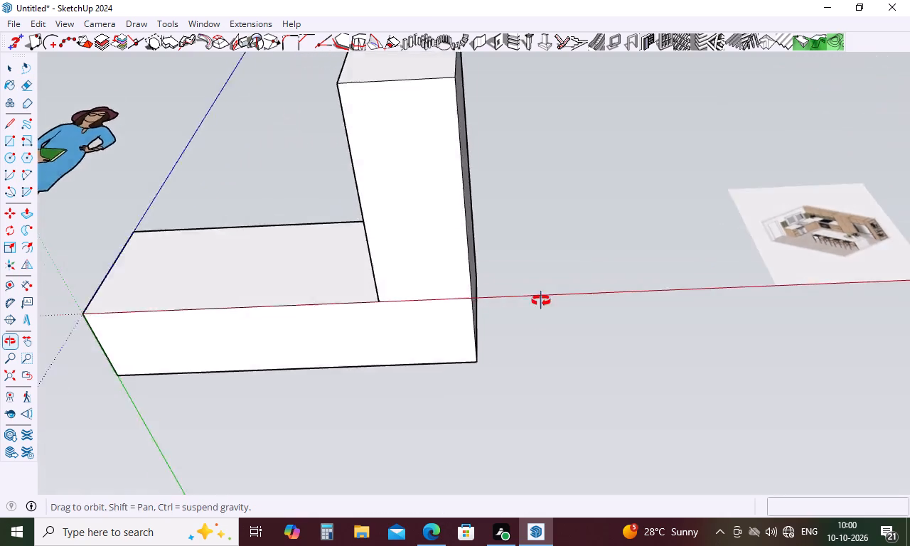
middle_drag(541, 301, 572, 469)
middle_drag(537, 273, 509, 456)
middle_drag(494, 267, 124, 391)
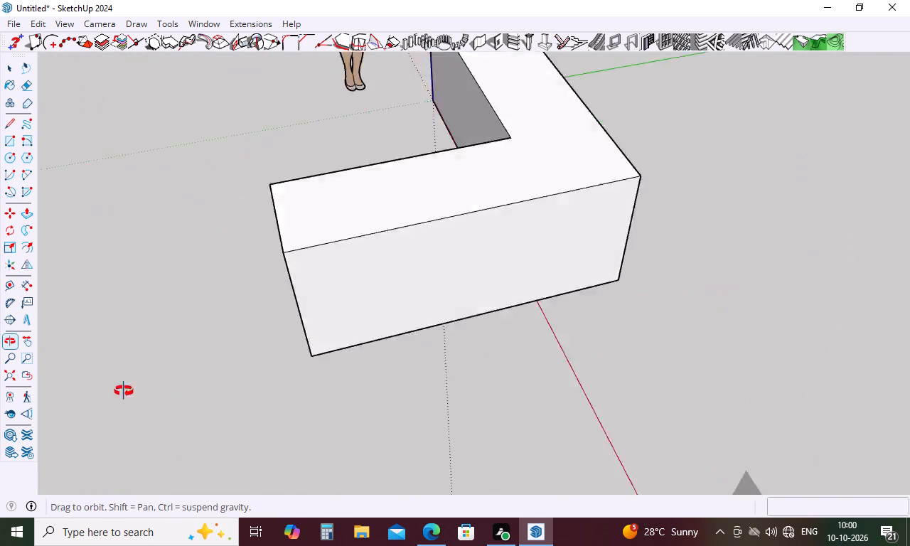
middle_drag(124, 391, 0, 250)
middle_drag(749, 293, 909, 365)
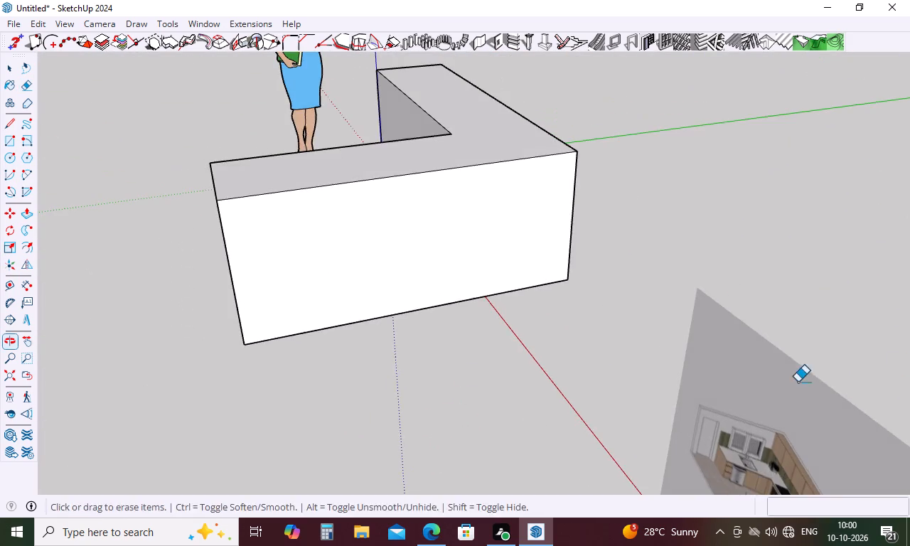
middle_drag(355, 378, 909, 336)
middle_drag(831, 360, 608, 433)
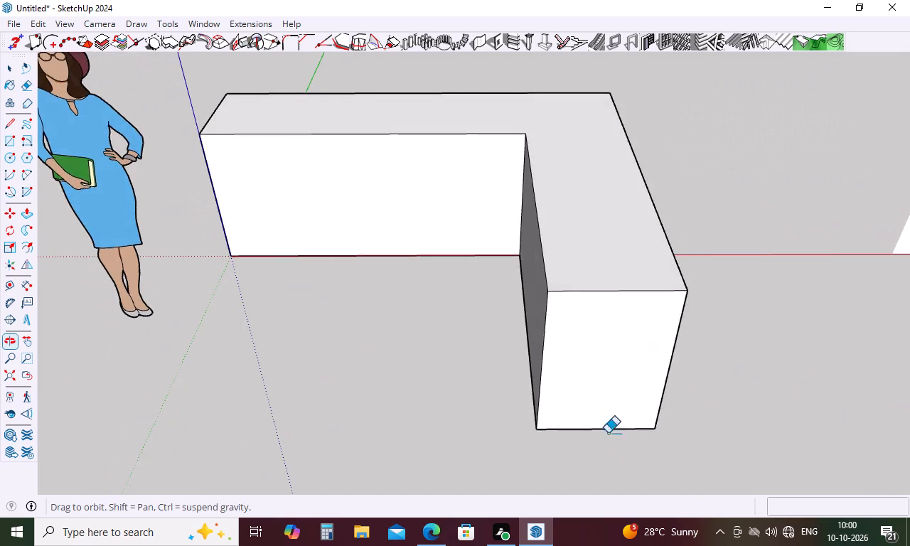
middle_drag(608, 433, 617, 449)
scroll(542, 310, down, 7)
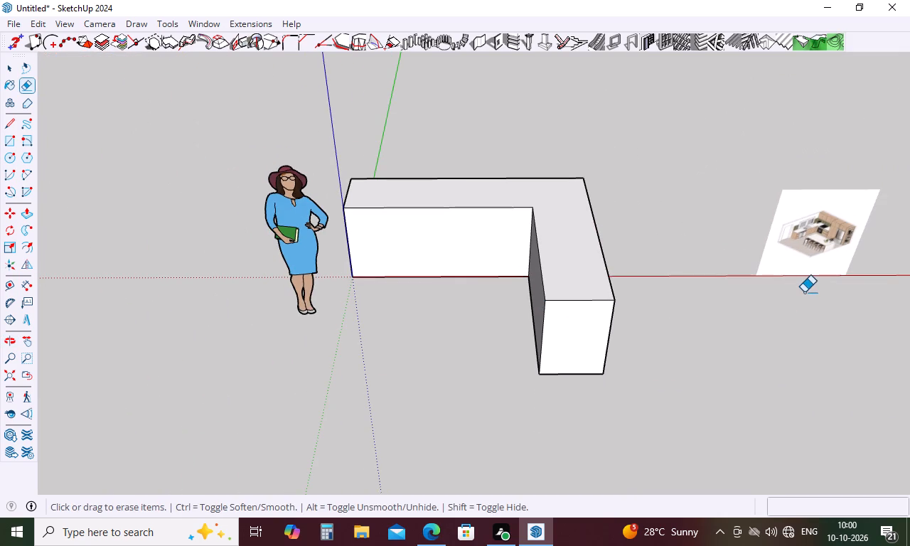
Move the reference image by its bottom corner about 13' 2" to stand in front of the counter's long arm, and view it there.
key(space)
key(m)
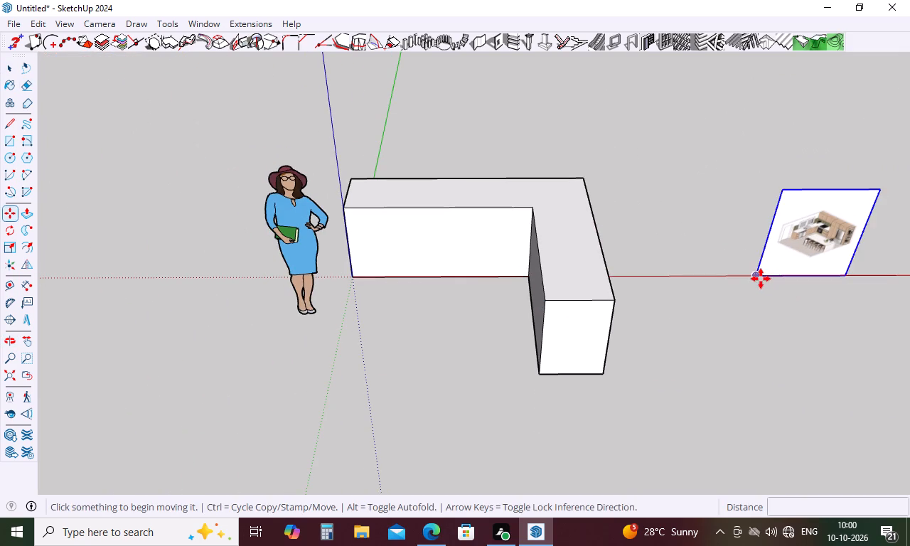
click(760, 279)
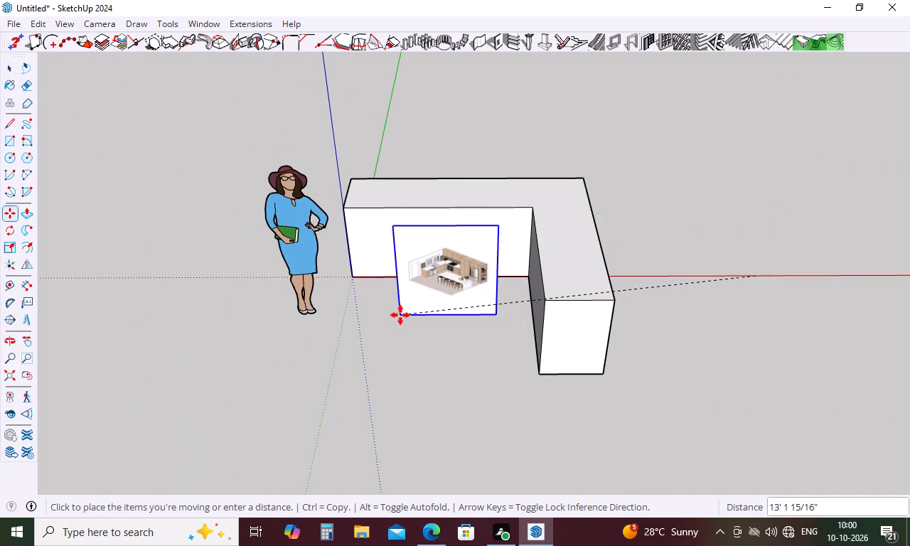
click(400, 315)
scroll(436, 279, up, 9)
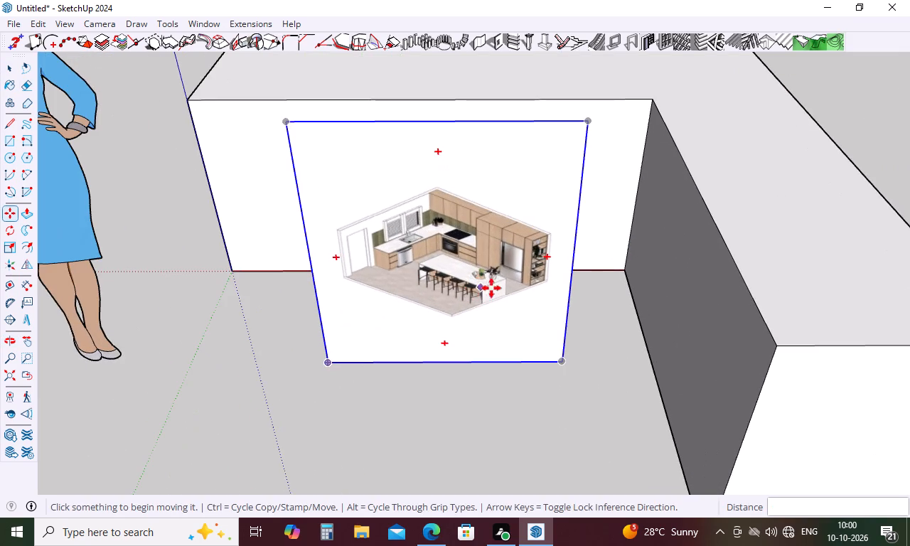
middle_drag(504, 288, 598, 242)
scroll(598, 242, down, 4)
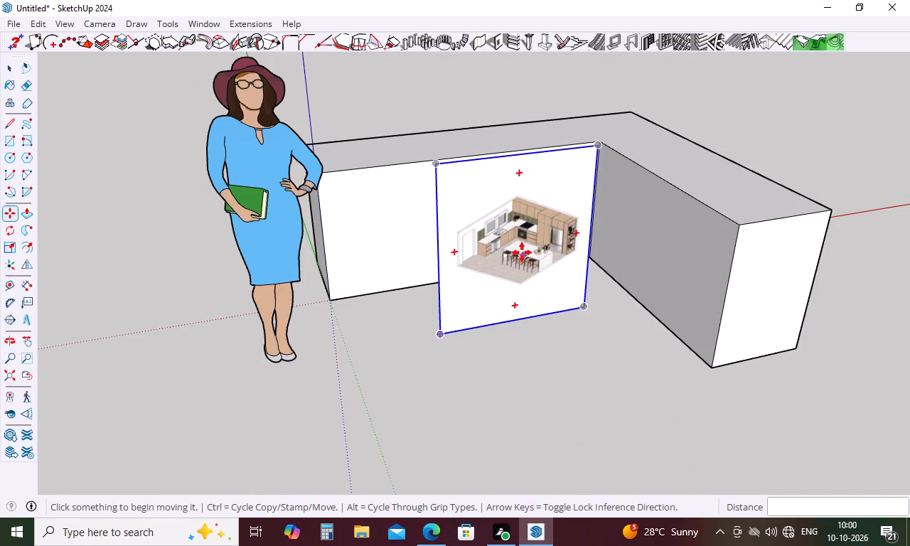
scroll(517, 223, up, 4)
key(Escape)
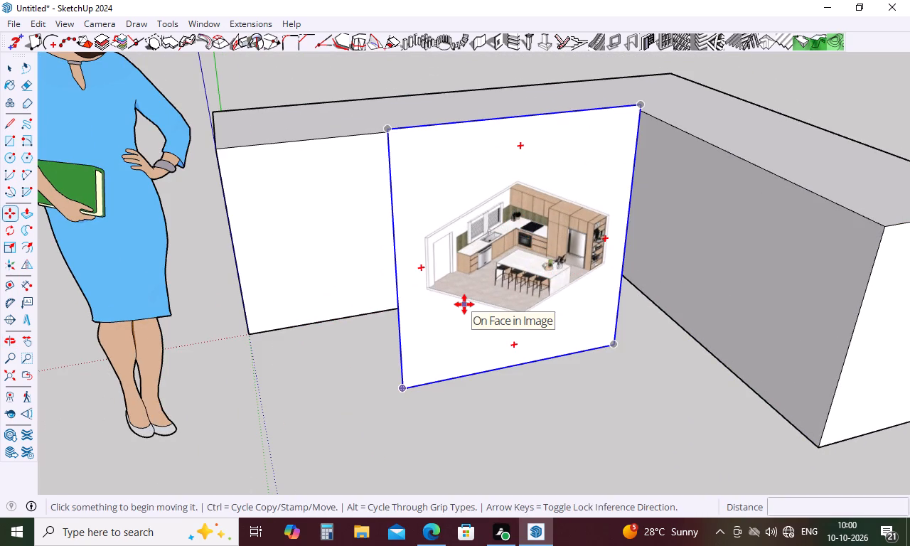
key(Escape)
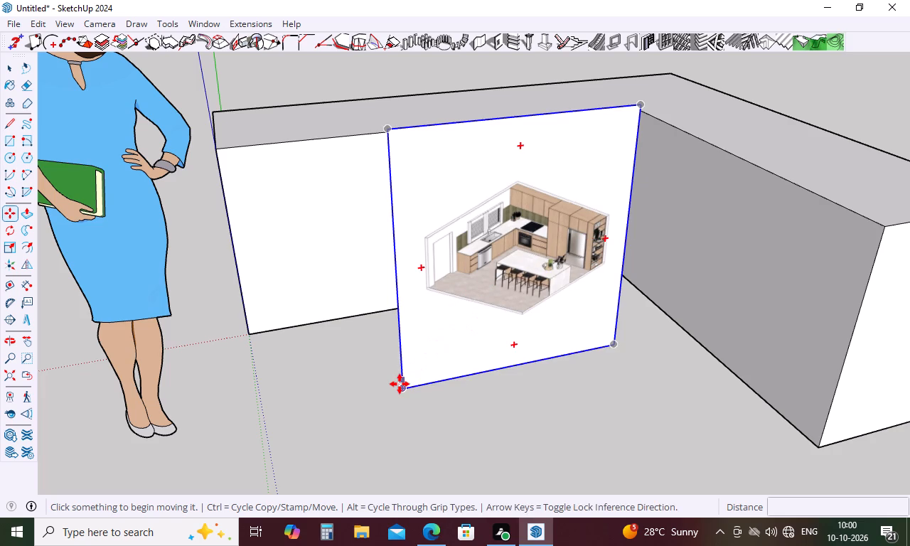
Move the reference image by its bottom corner about 9' to clear space beyond the outer side of the counter's short arm.
click(399, 390)
scroll(374, 390, up, 1)
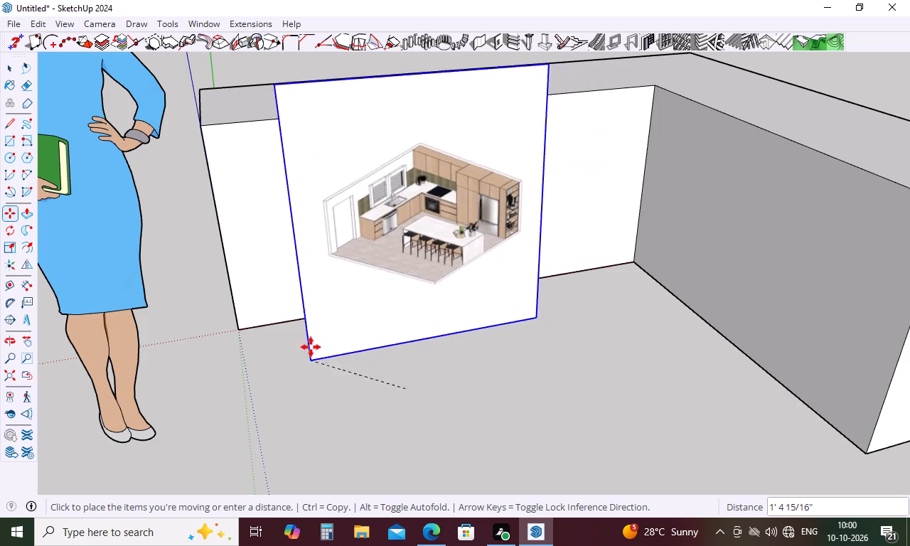
scroll(311, 336, down, 11)
click(573, 336)
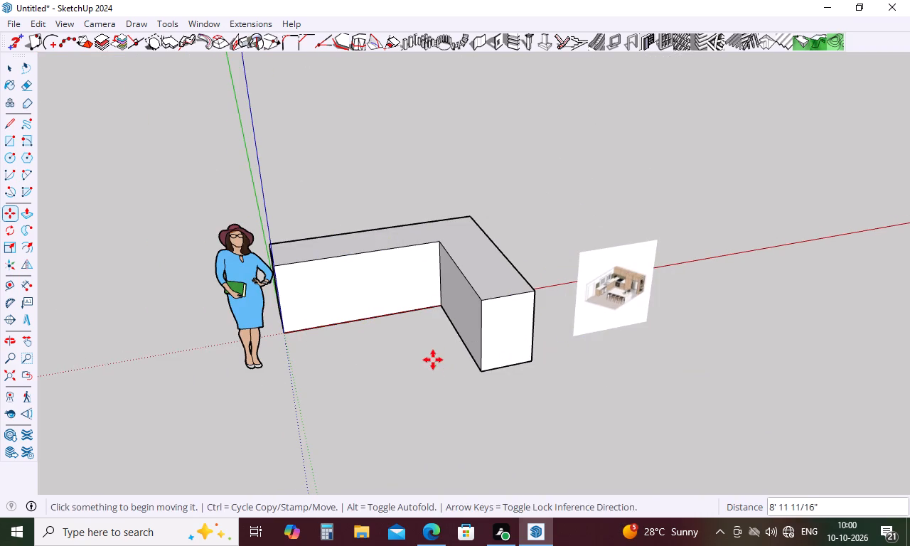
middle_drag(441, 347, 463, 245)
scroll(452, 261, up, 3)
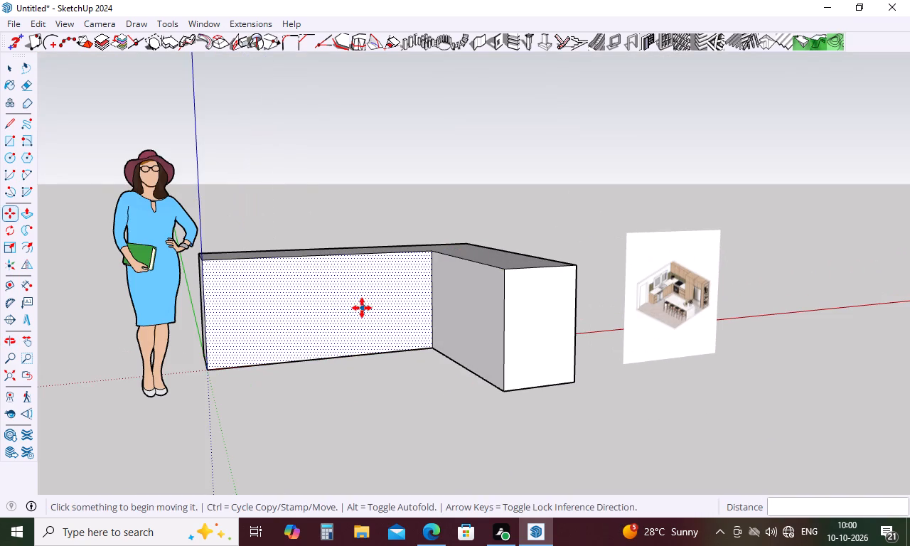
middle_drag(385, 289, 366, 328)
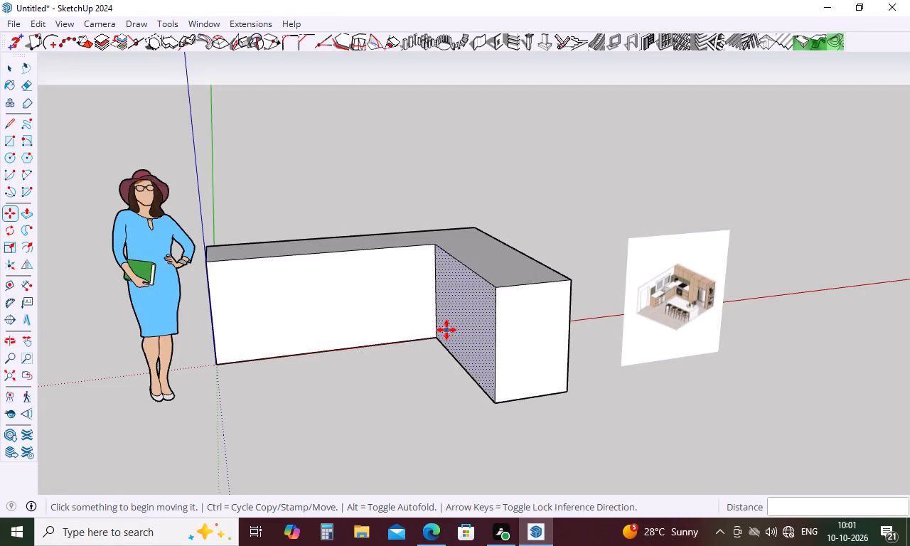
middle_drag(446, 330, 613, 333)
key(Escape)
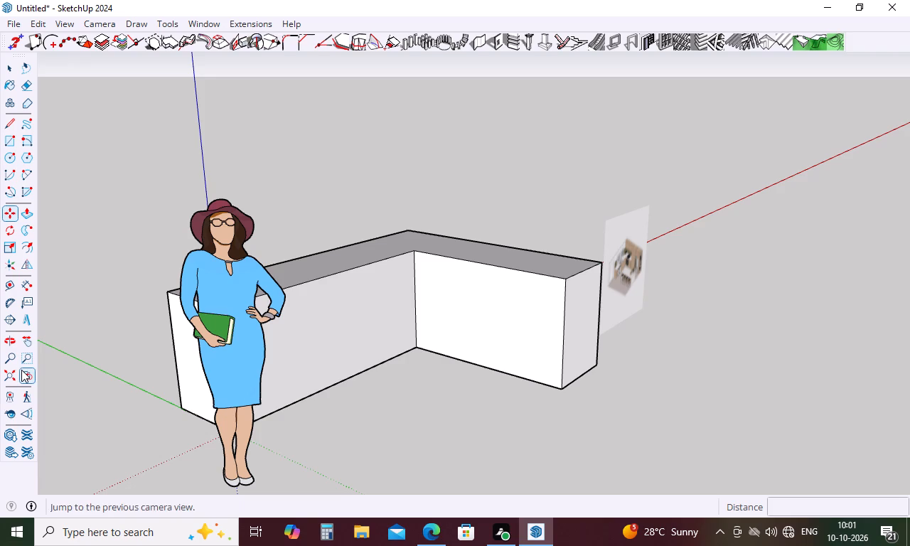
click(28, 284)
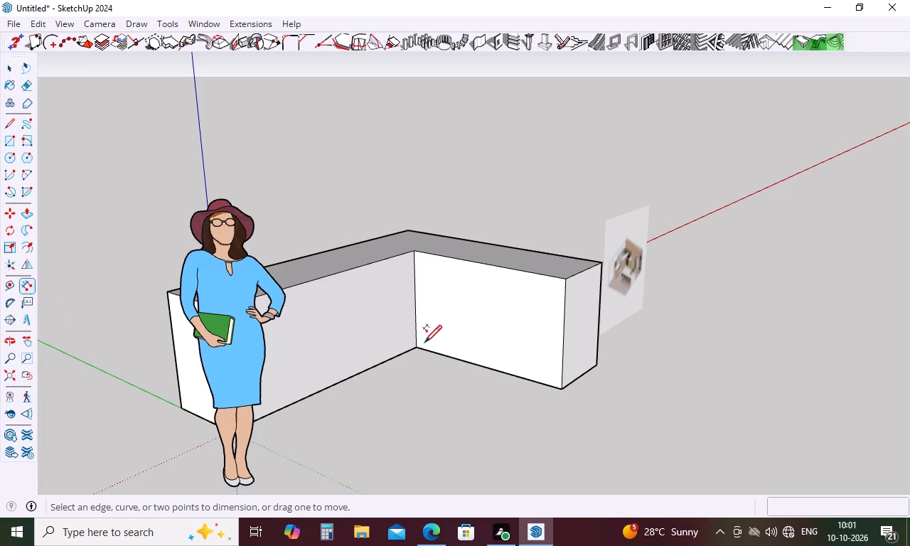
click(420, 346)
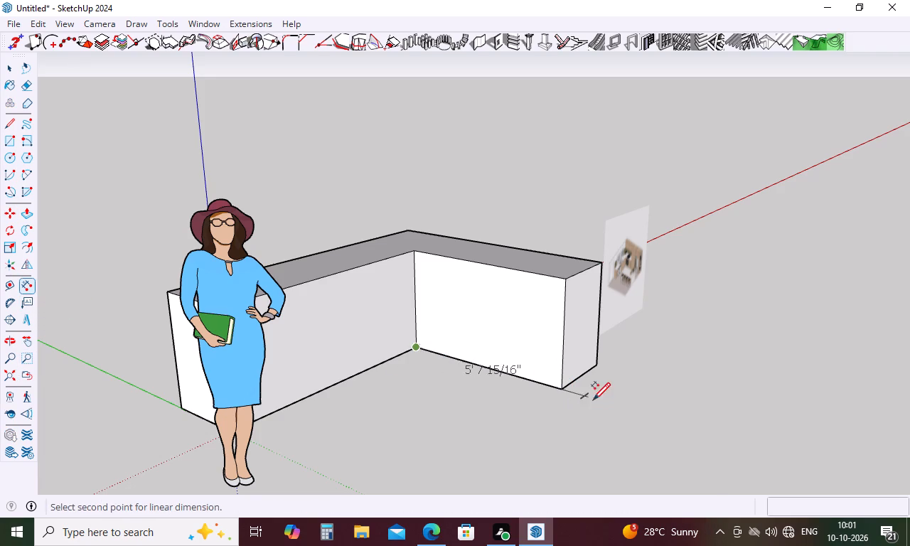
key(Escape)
Examine the kitchen layout in the reference image, including the L-shaped counter, tall cabinets, fridge and end shelving.
middle_drag(706, 323, 542, 345)
scroll(697, 295, up, 10)
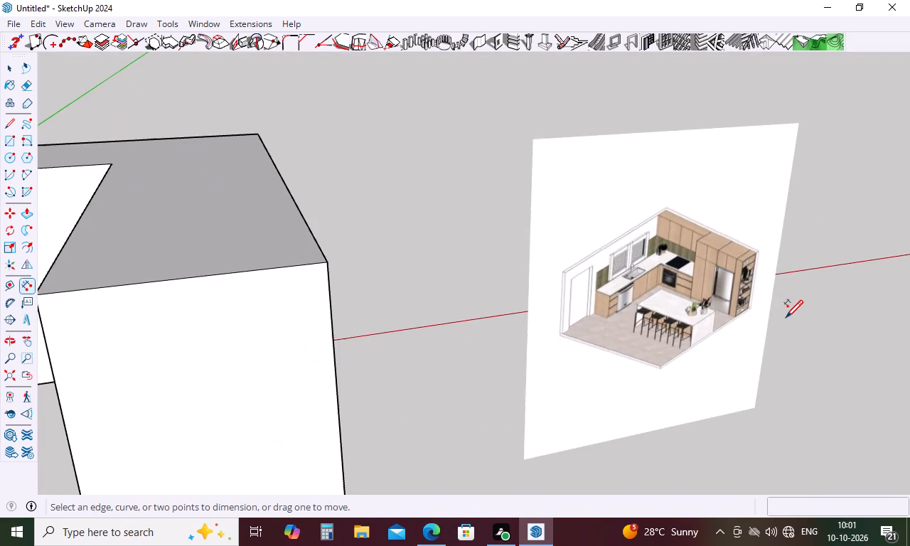
scroll(787, 311, down, 4)
scroll(742, 286, up, 4)
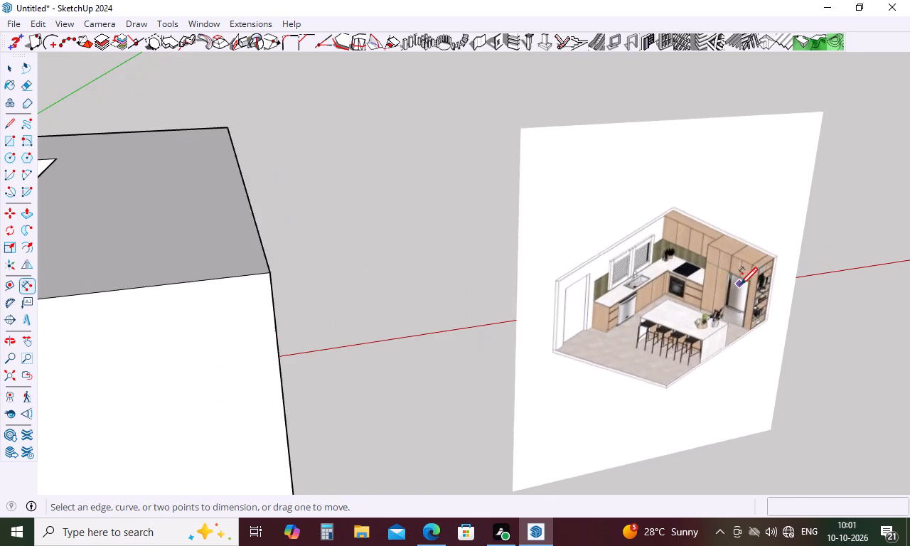
scroll(724, 289, up, 9)
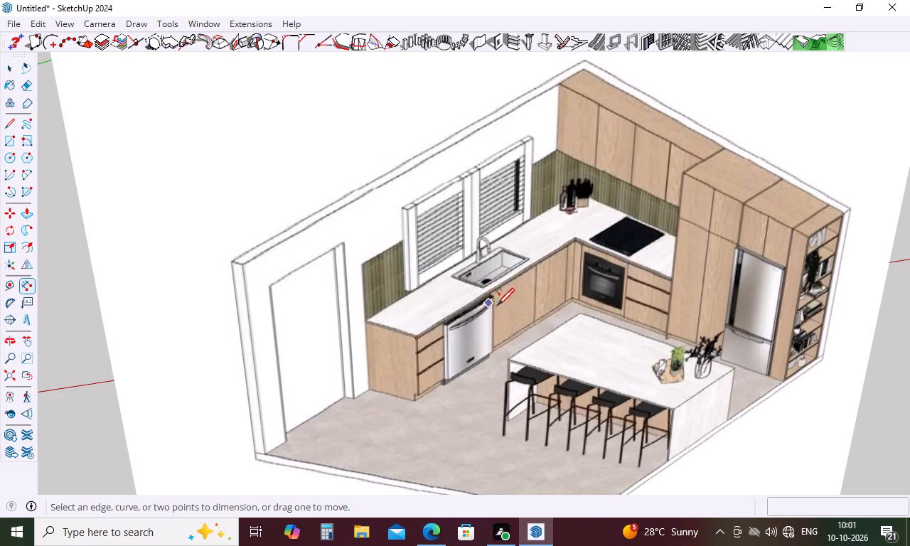
middle_drag(713, 287, 800, 245)
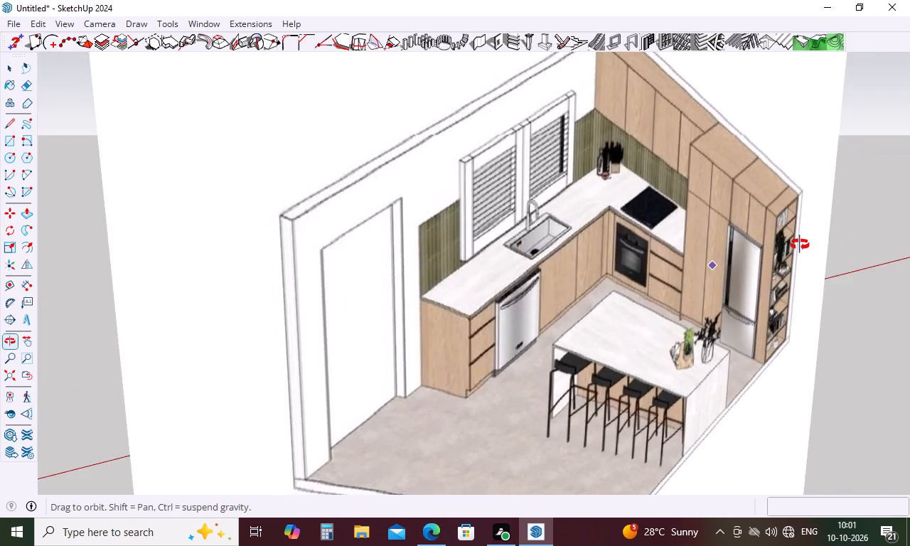
middle_drag(800, 245, 638, 228)
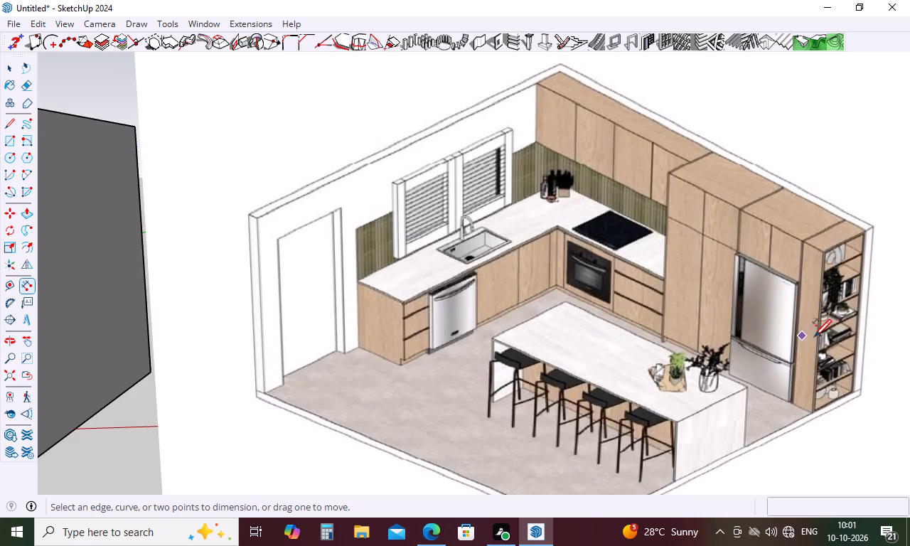
middle_drag(866, 343, 681, 296)
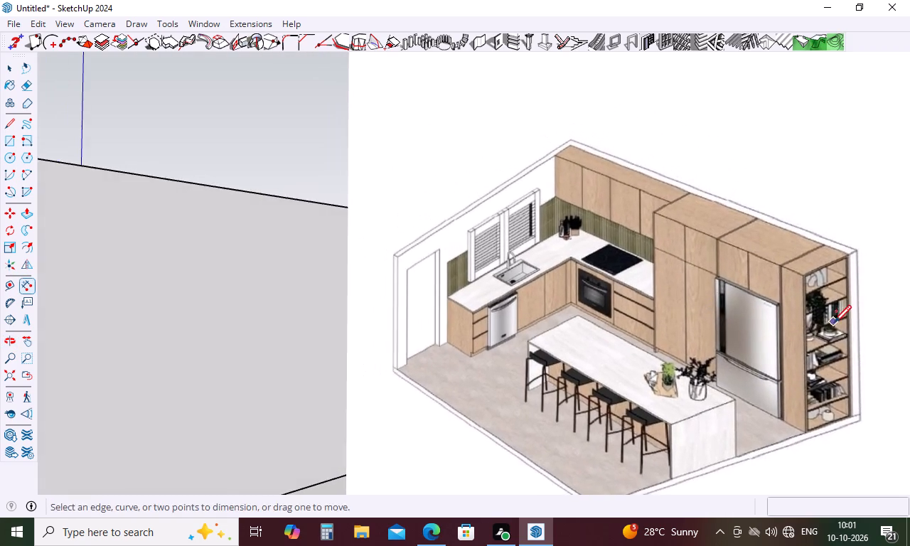
middle_drag(834, 321, 734, 310)
scroll(845, 326, up, 10)
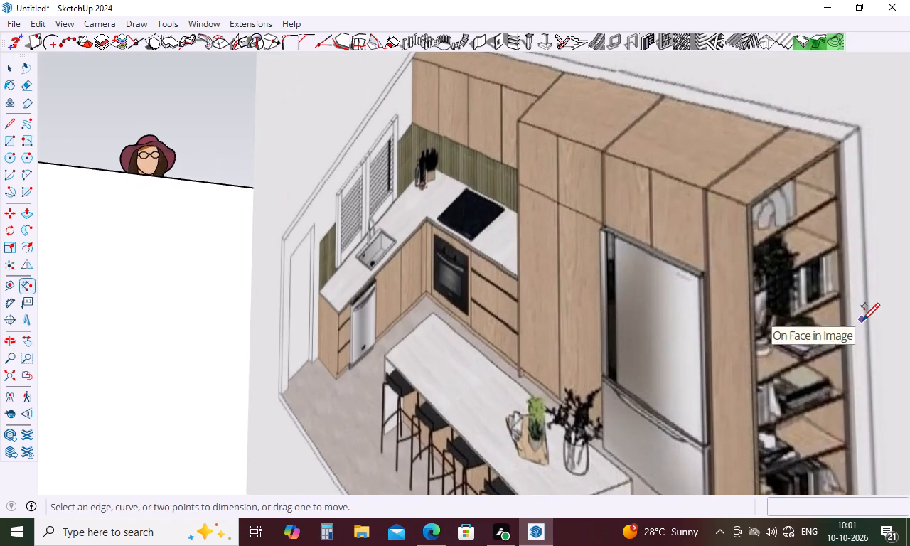
scroll(835, 301, down, 14)
middle_drag(797, 362, 844, 380)
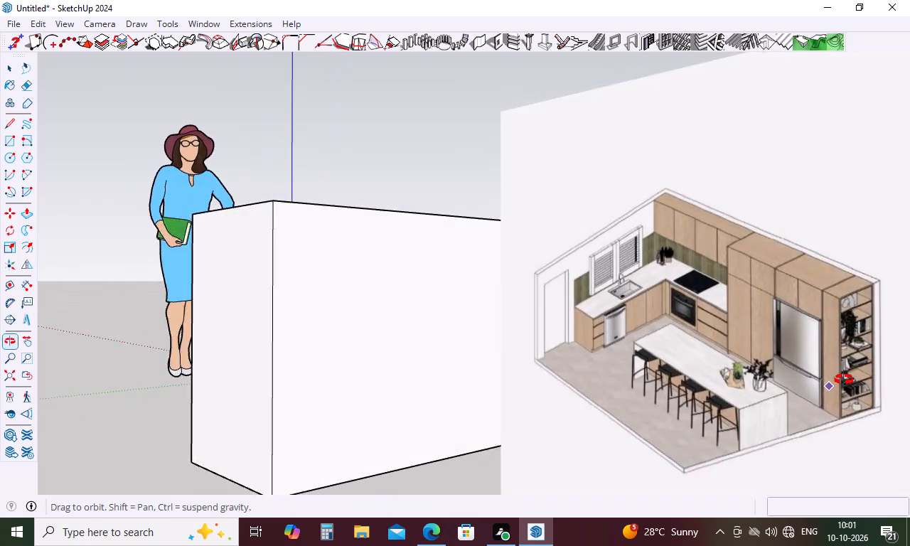
middle_drag(844, 380, 902, 350)
scroll(803, 306, down, 9)
middle_drag(806, 367, 889, 363)
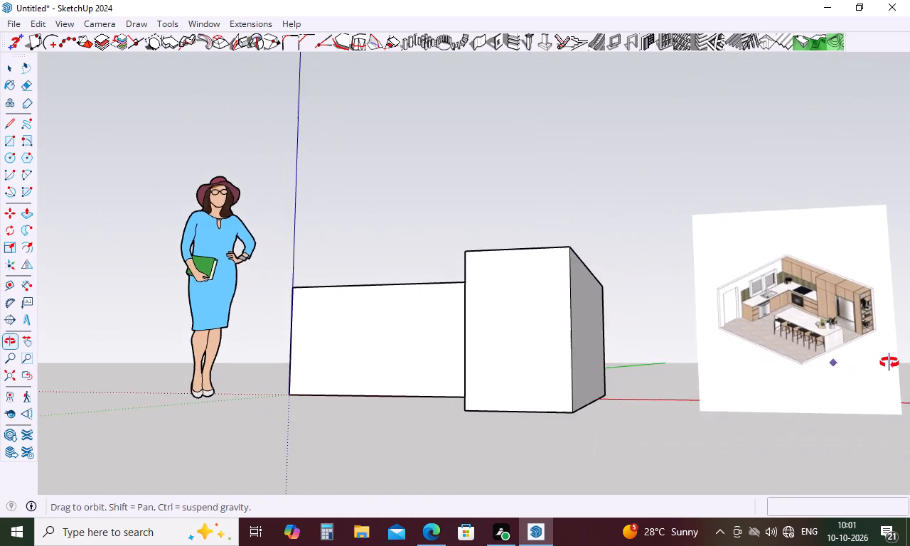
middle_drag(889, 363, 891, 362)
Examine the base cabinets in the reference image up close, around the drawers, dishwasher and floor-level base.
scroll(877, 321, up, 3)
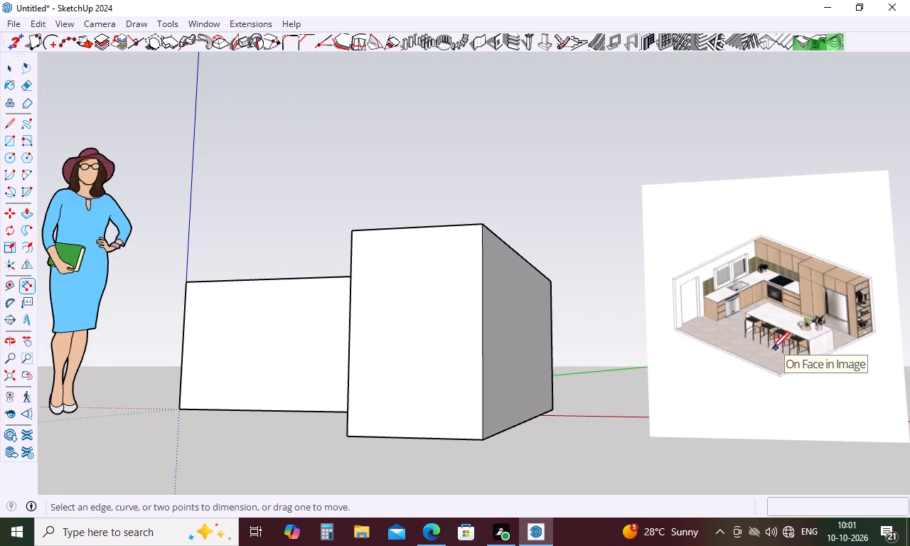
scroll(739, 310, up, 15)
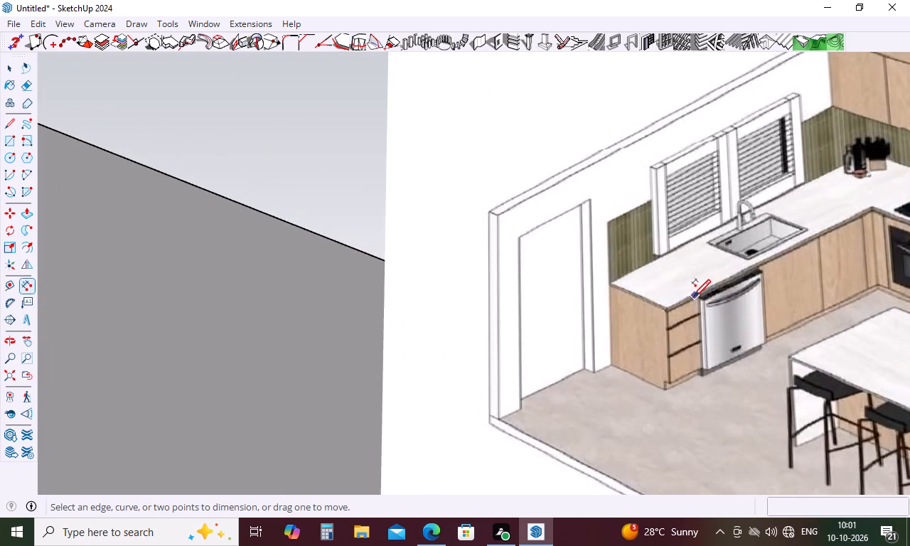
scroll(687, 298, up, 5)
scroll(687, 298, down, 15)
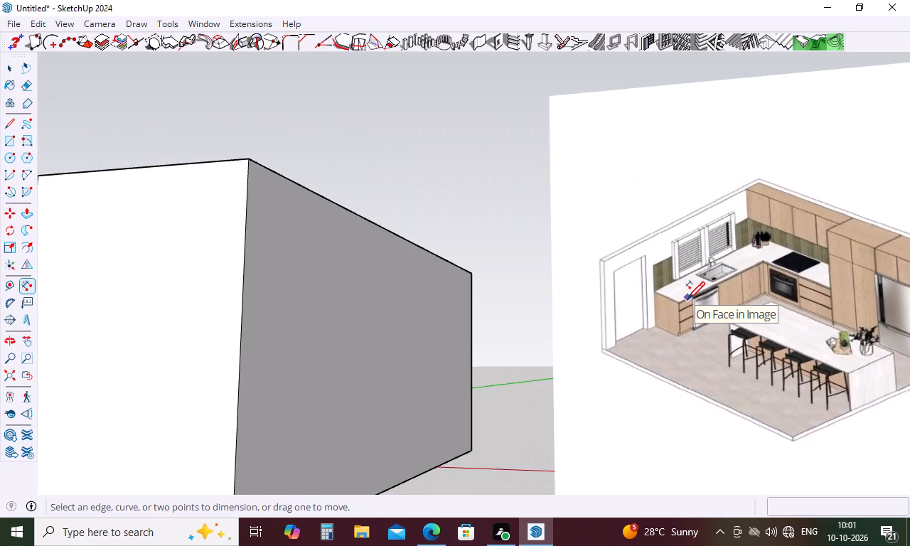
scroll(687, 298, down, 5)
scroll(708, 314, up, 8)
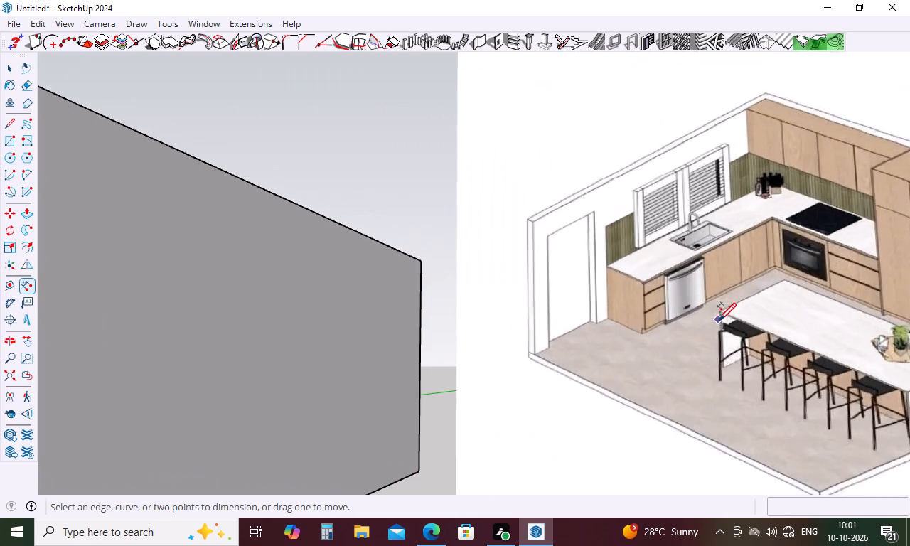
scroll(719, 319, up, 10)
scroll(694, 306, down, 5)
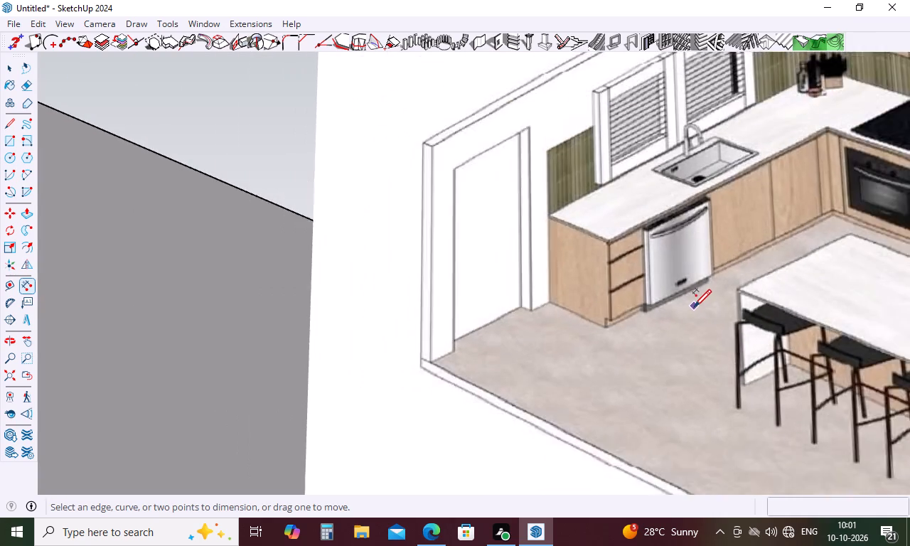
scroll(694, 306, down, 17)
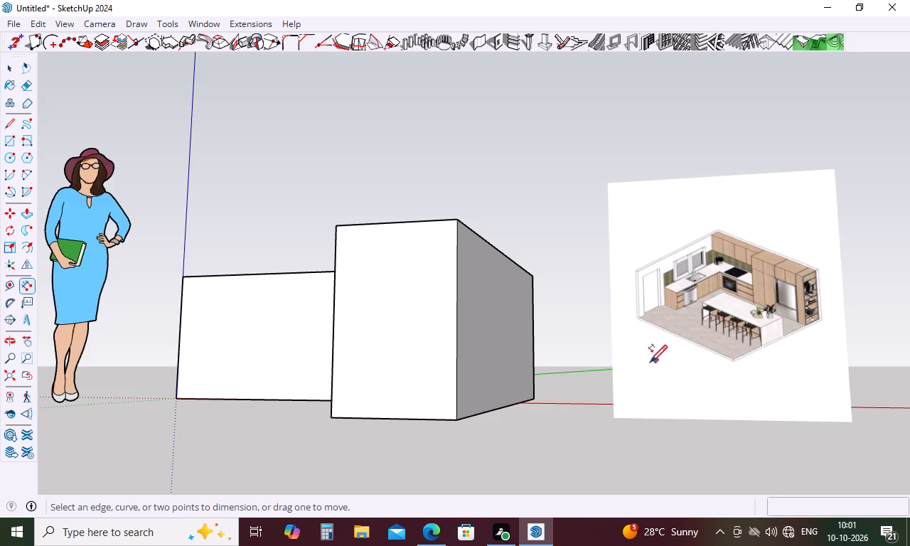
Place guides 4" above the floor edges on the inner faces of both counter arms.
middle_drag(643, 363, 852, 380)
key(Escape)
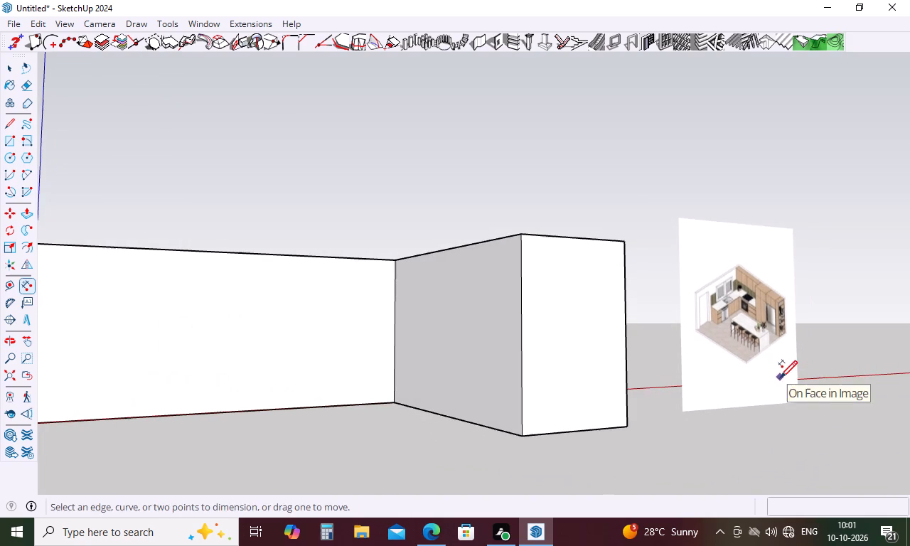
key(t)
click(328, 404)
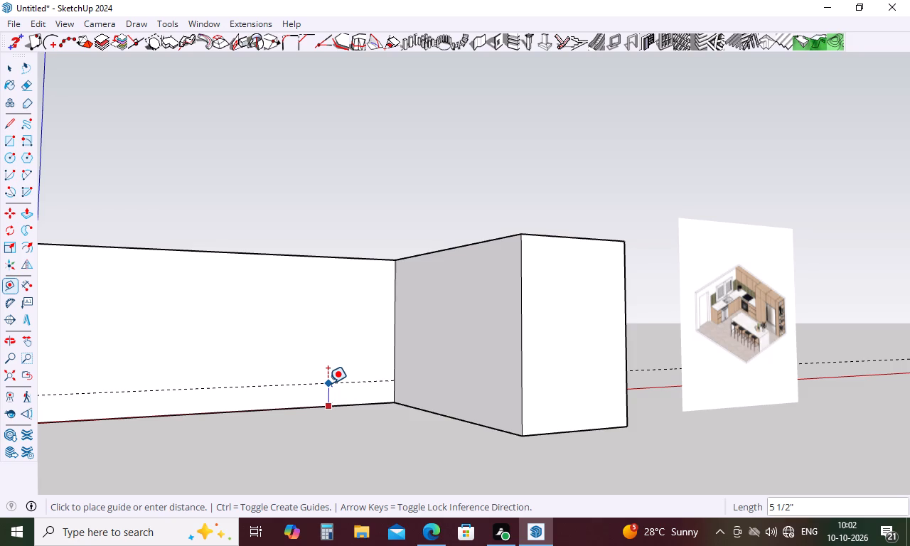
key(4)
key(Return)
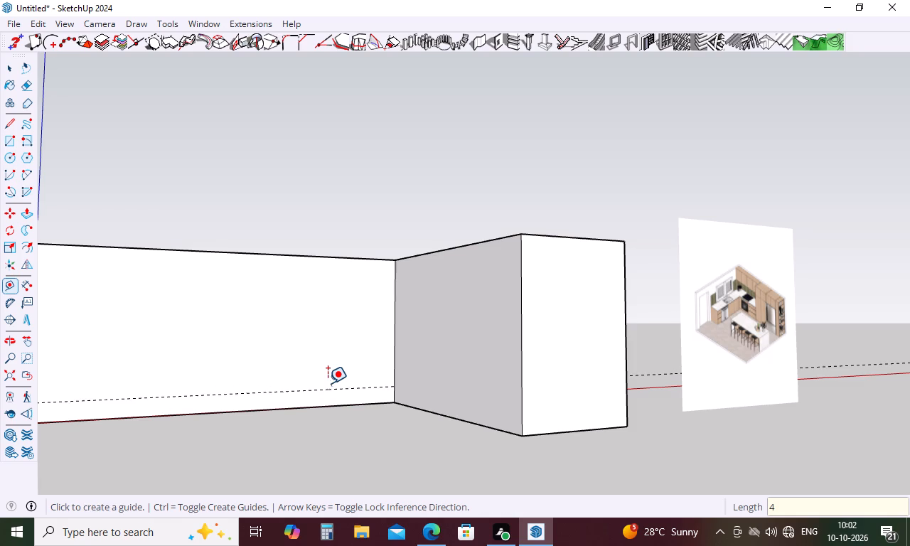
click(417, 410)
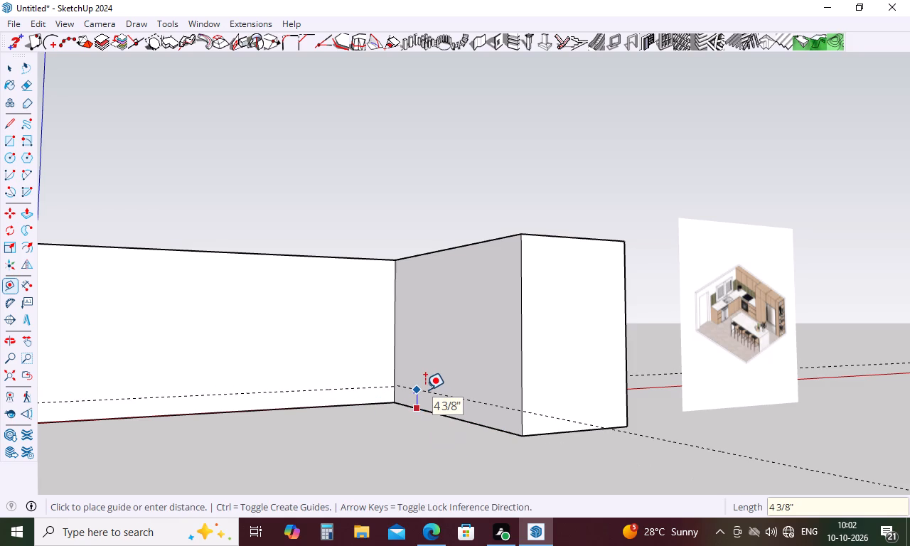
key(4)
key(Return)
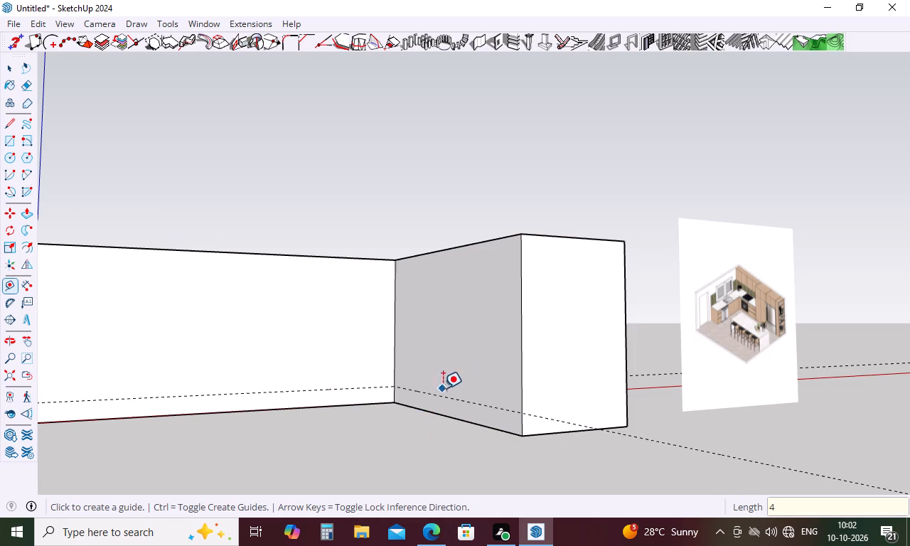
scroll(576, 365, down, 9)
key(Escape)
Draw lines along the guides on both inner faces, 6' 6" on the long arm and 5' on the short arm.
key(l)
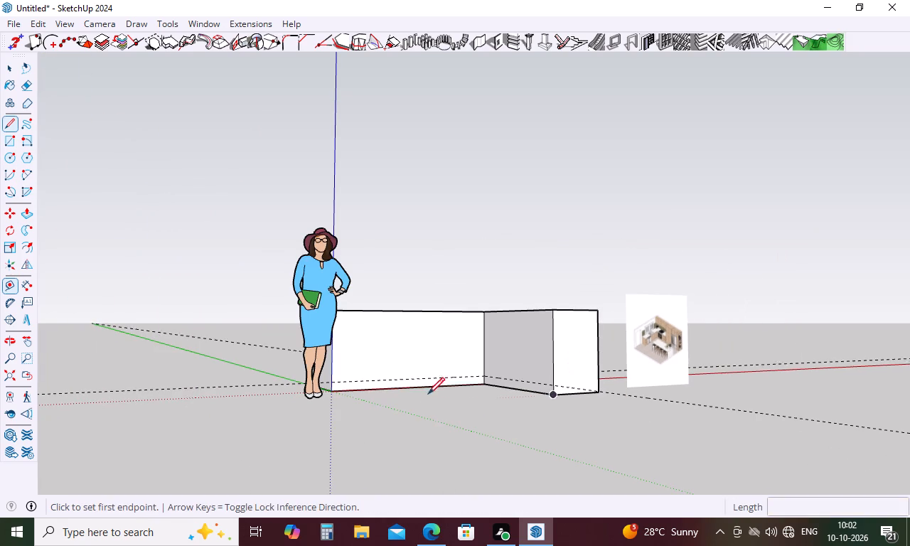
scroll(398, 380, up, 10)
click(201, 386)
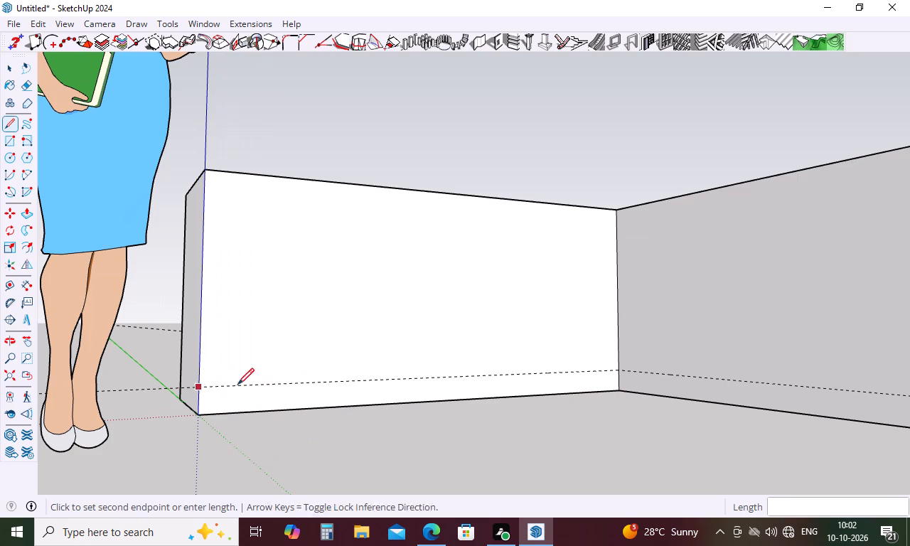
click(616, 362)
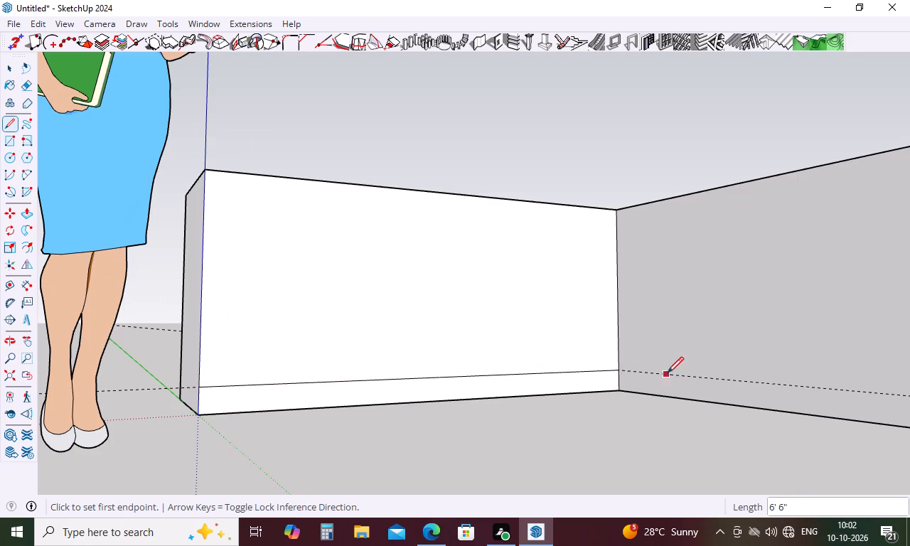
click(619, 371)
scroll(675, 370, down, 11)
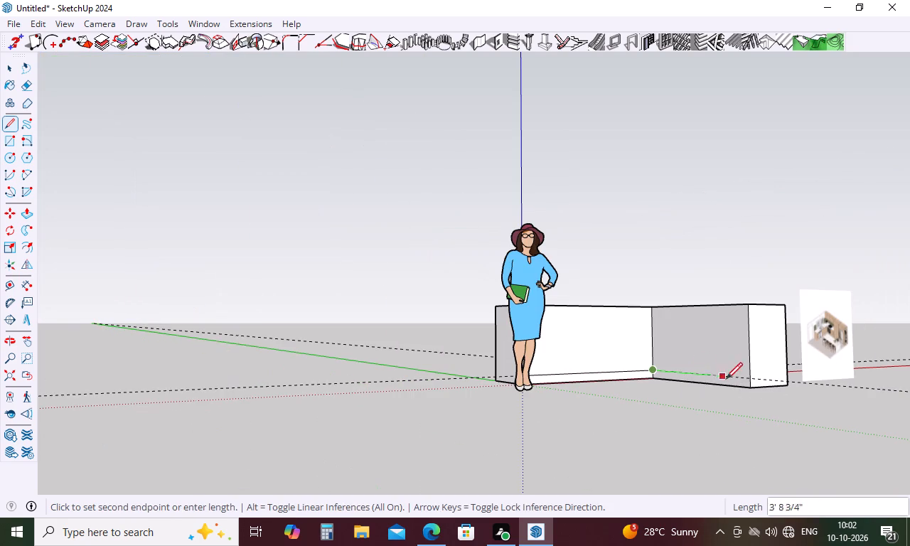
scroll(752, 379, up, 5)
click(754, 378)
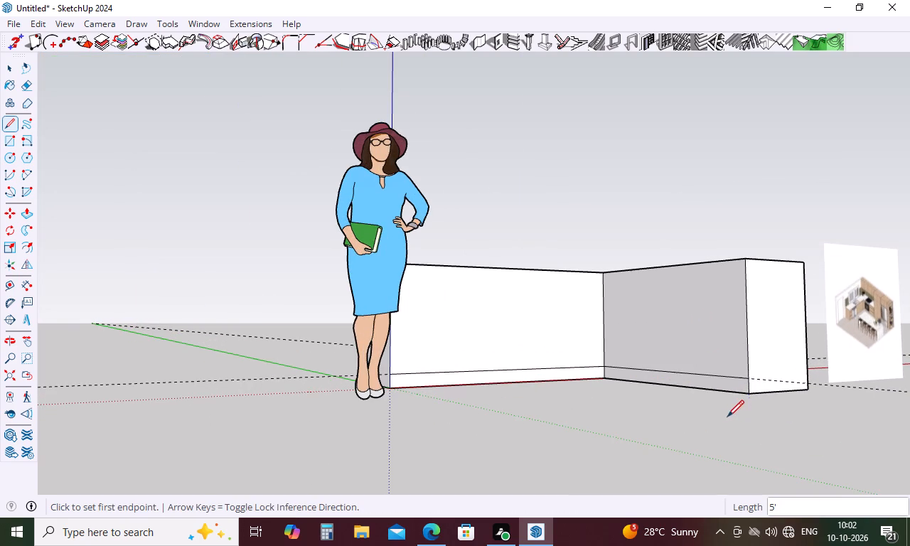
key(Escape)
Push the floor-level strips on both inner faces inward 3" to form the toe-kick recess.
scroll(603, 380, down, 3)
middle_drag(603, 380, 588, 428)
scroll(601, 346, up, 5)
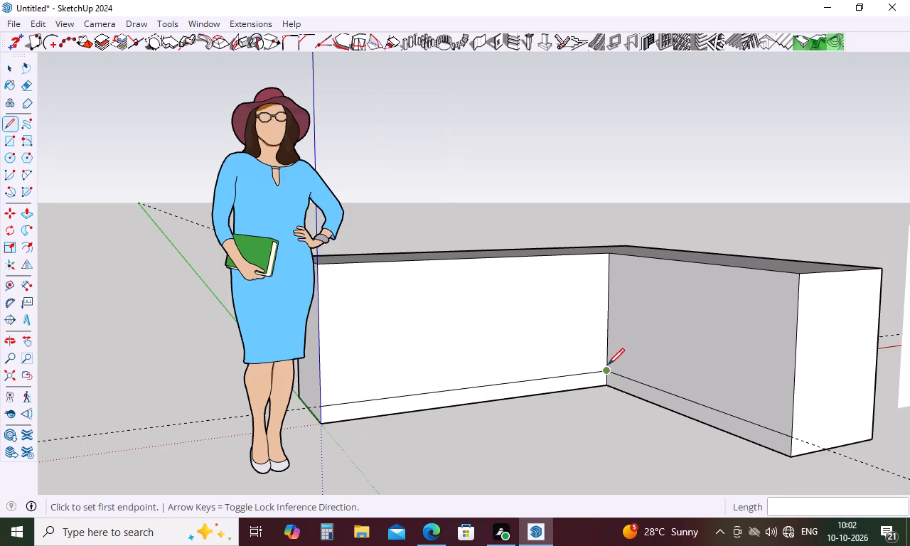
key(space)
text(p)
click(627, 388)
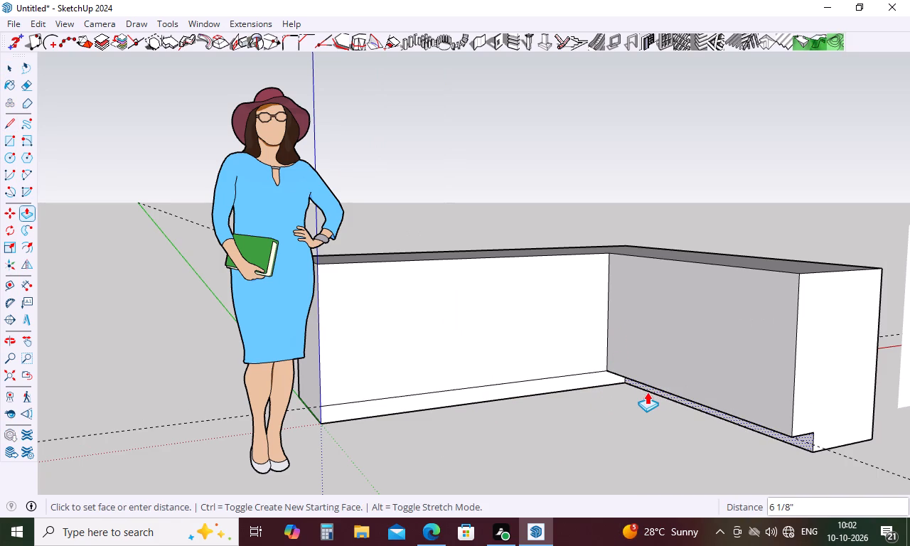
key(3)
key(Return)
double_click(515, 387)
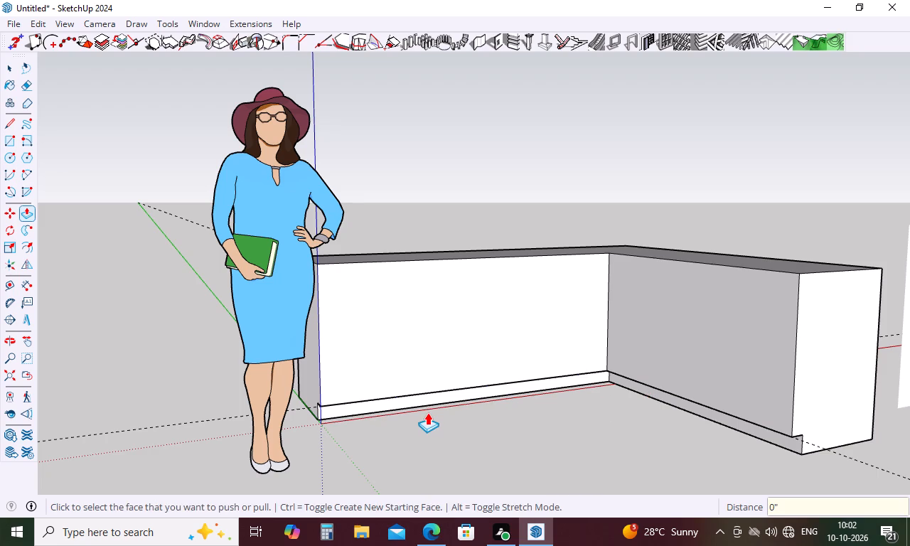
key(Escape)
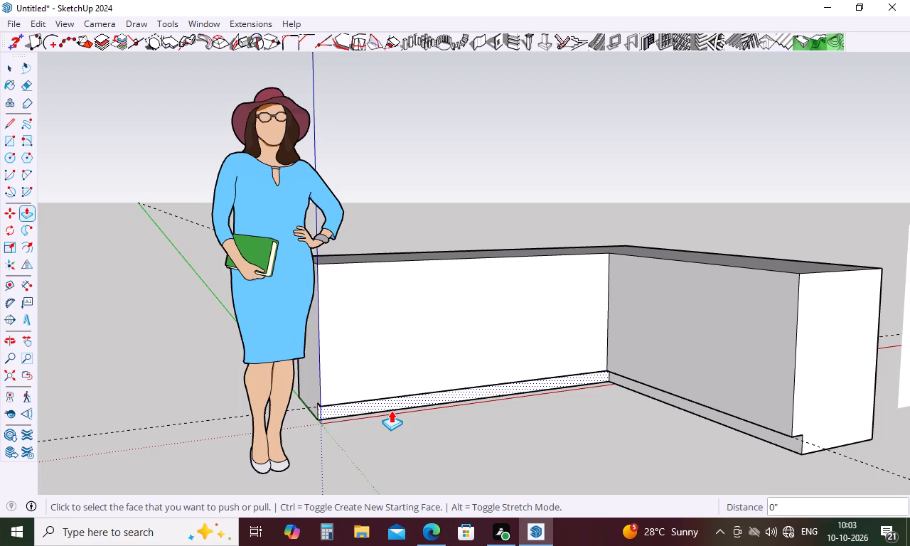
Examine the toe-kick recess along both counter arms from several angles, including from below.
scroll(579, 373, down, 4)
middle_drag(650, 386, 492, 398)
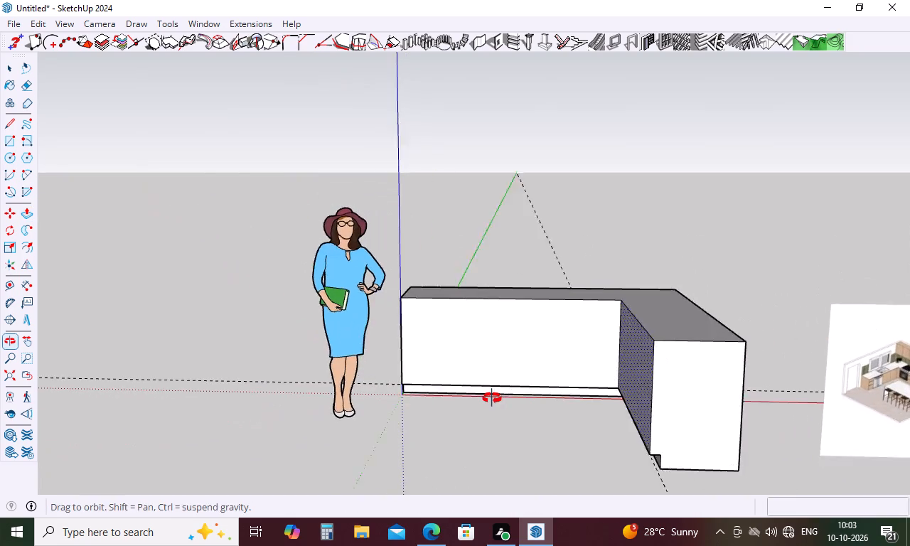
middle_drag(492, 398, 601, 392)
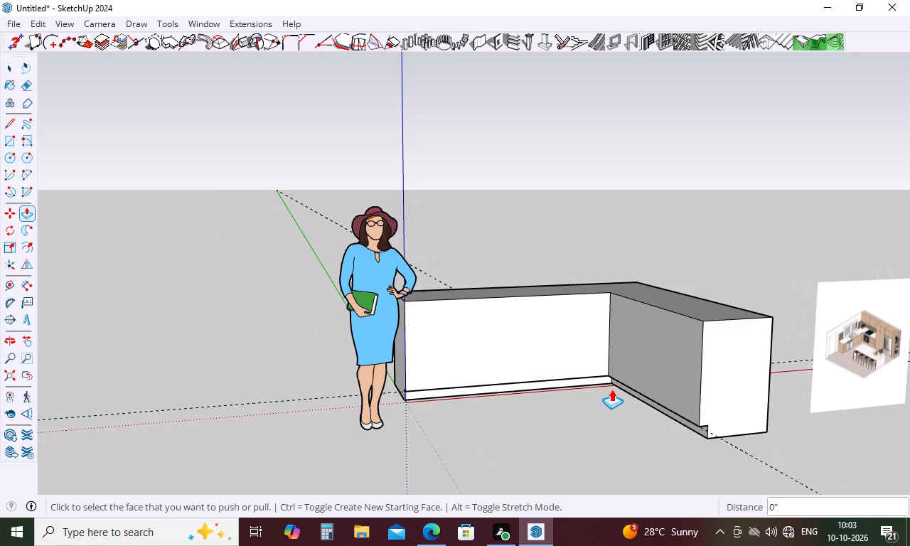
key(Escape)
scroll(734, 414, up, 5)
scroll(692, 454, up, 4)
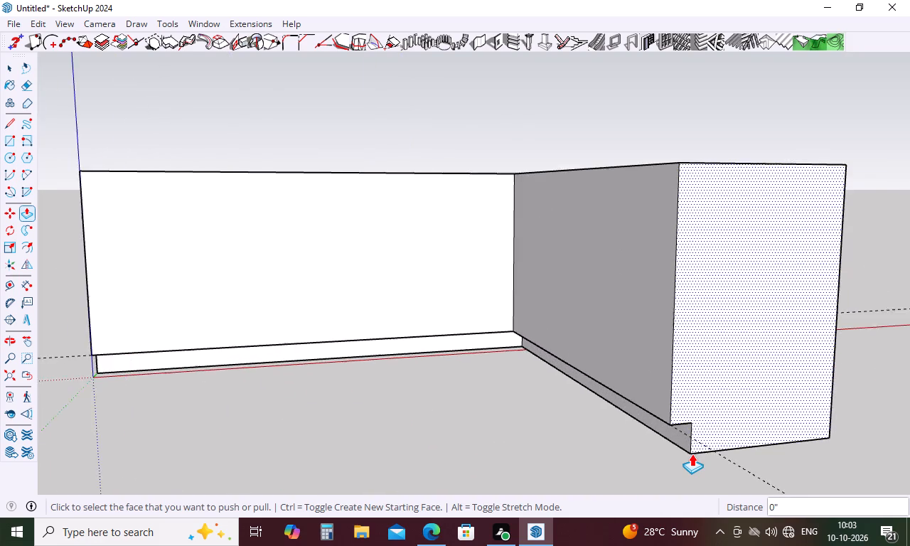
scroll(692, 454, up, 8)
scroll(707, 397, down, 11)
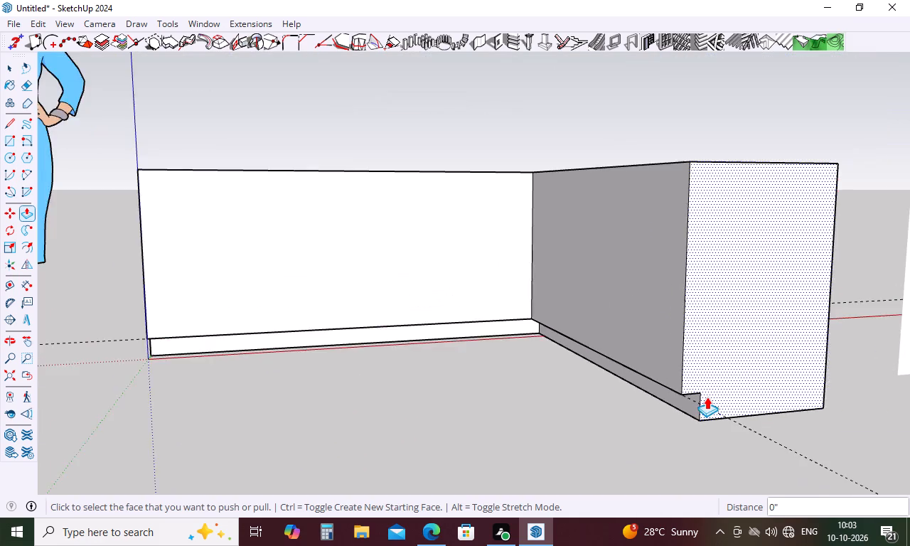
scroll(707, 397, down, 3)
middle_drag(682, 413, 626, 429)
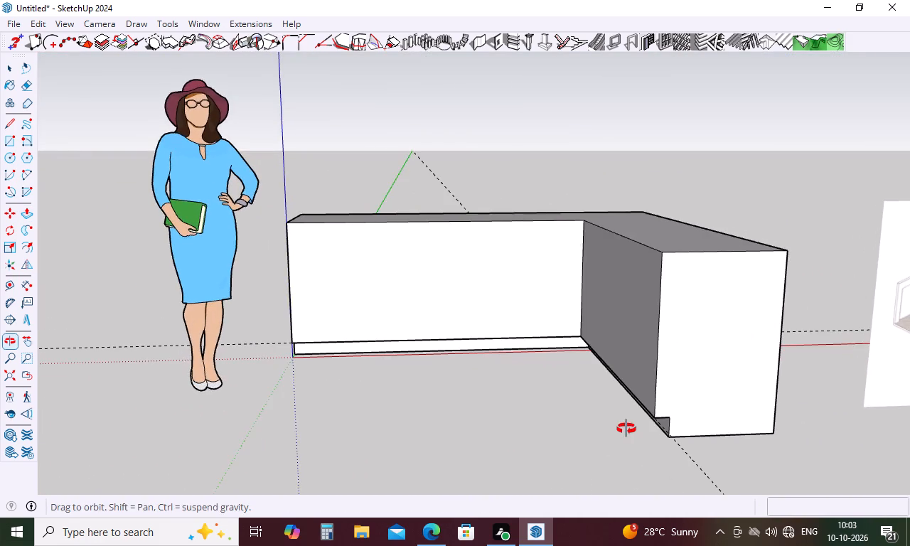
middle_drag(626, 429, 572, 301)
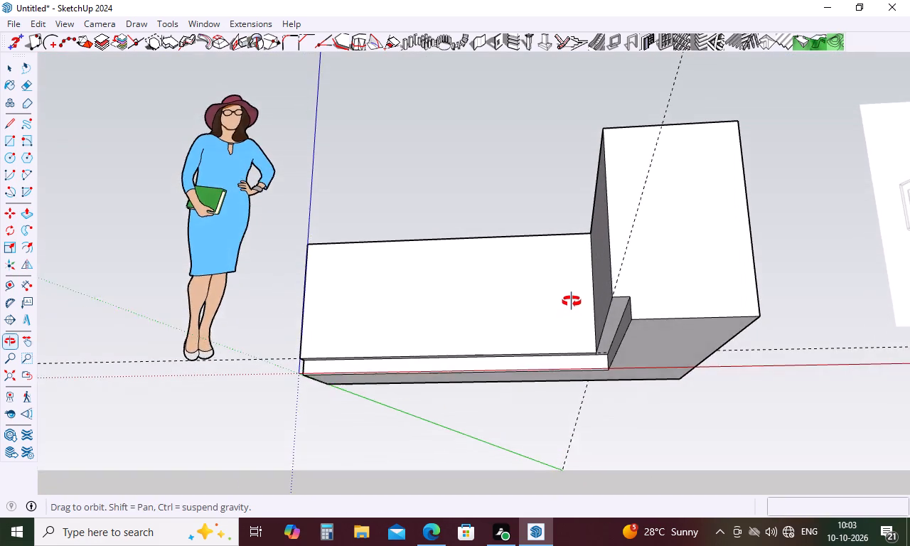
middle_drag(572, 301, 702, 329)
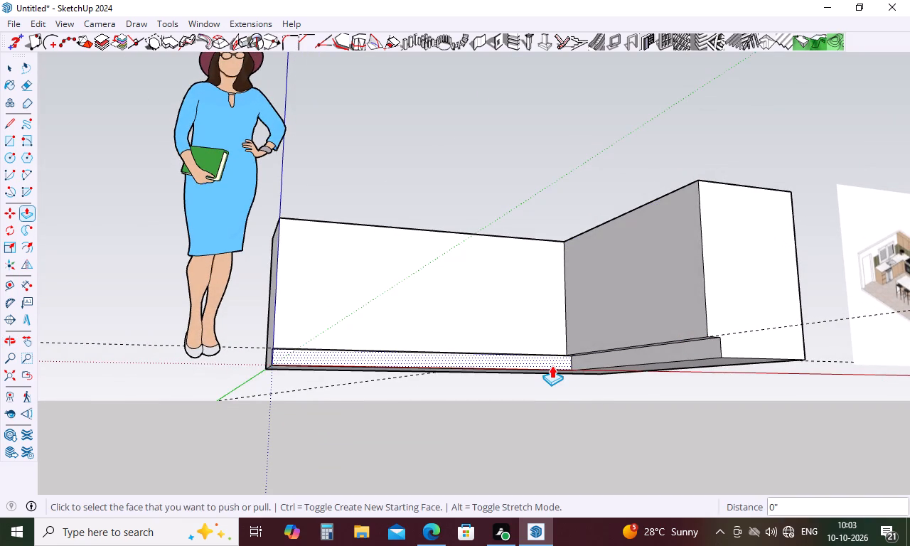
Delete all guides from the model.
key(space)
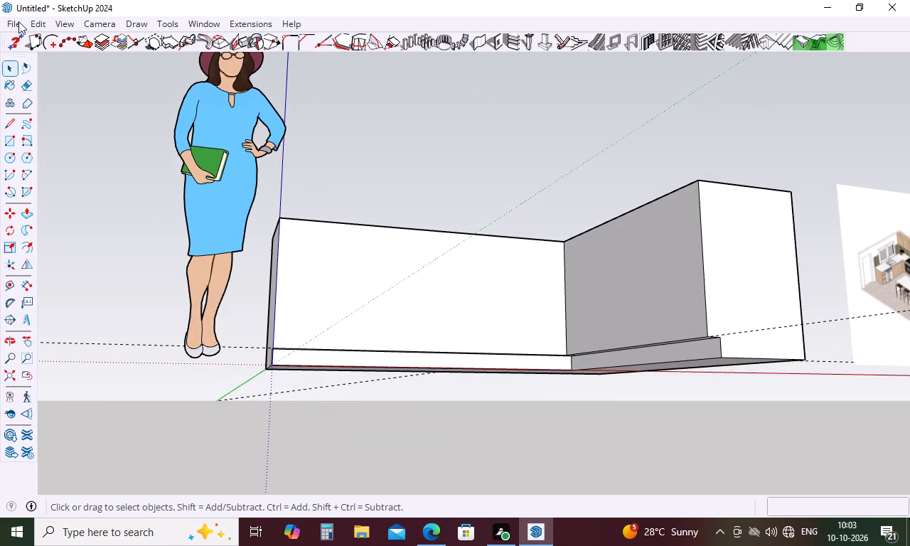
click(18, 21)
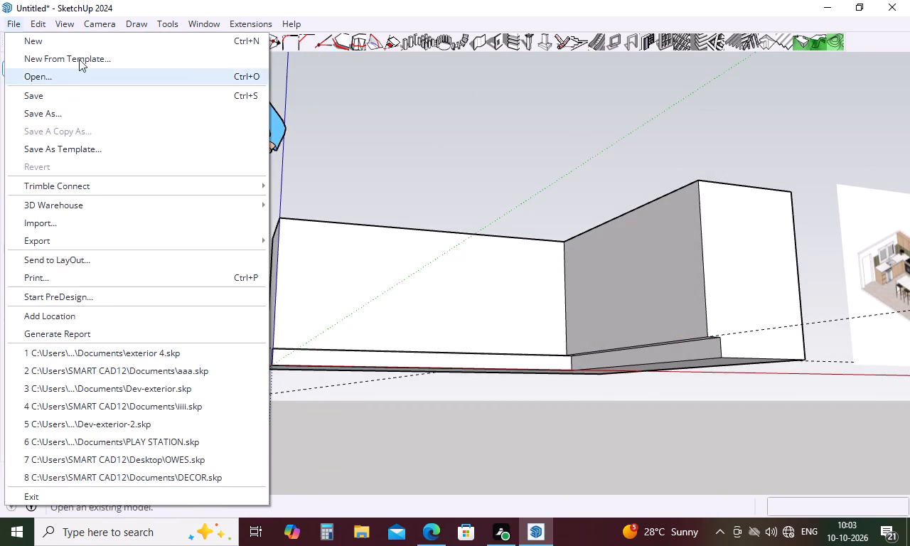
click(45, 26)
click(38, 25)
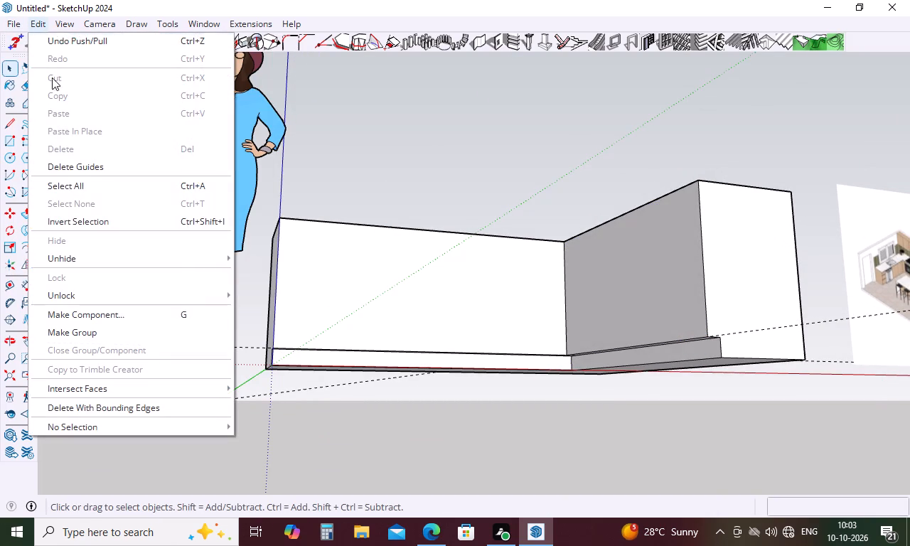
click(84, 166)
Examine the reference image up close around the window, sink, backsplash and worktop, and compare it with the counter block.
scroll(433, 165, down, 5)
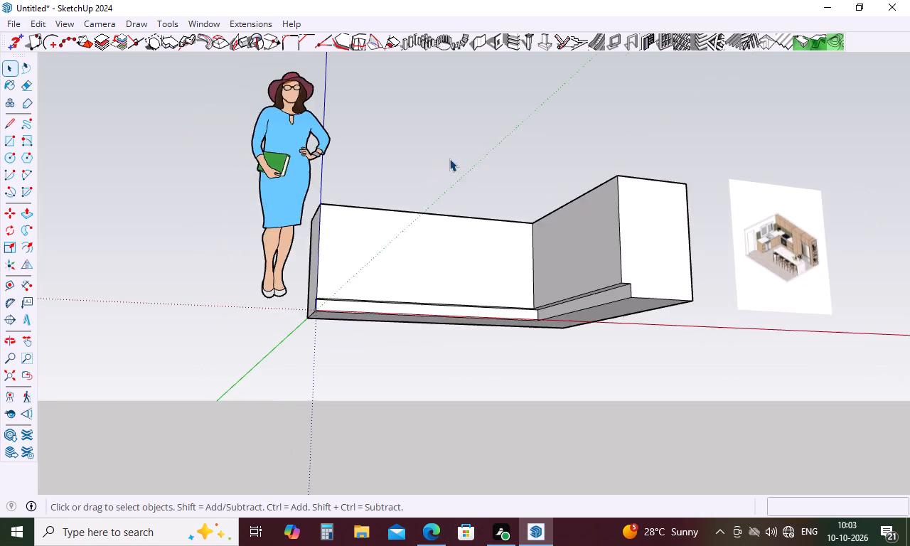
middle_drag(461, 166, 449, 341)
key(Escape)
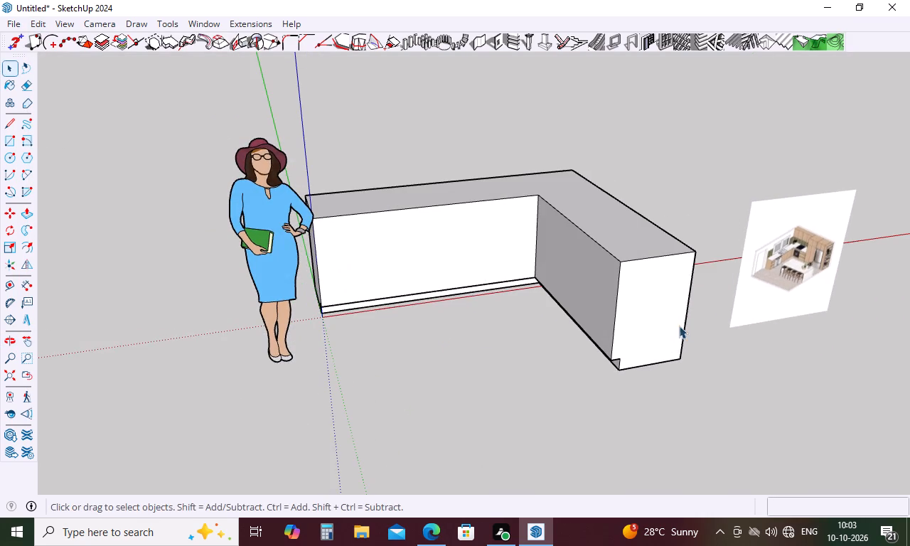
scroll(833, 250, up, 16)
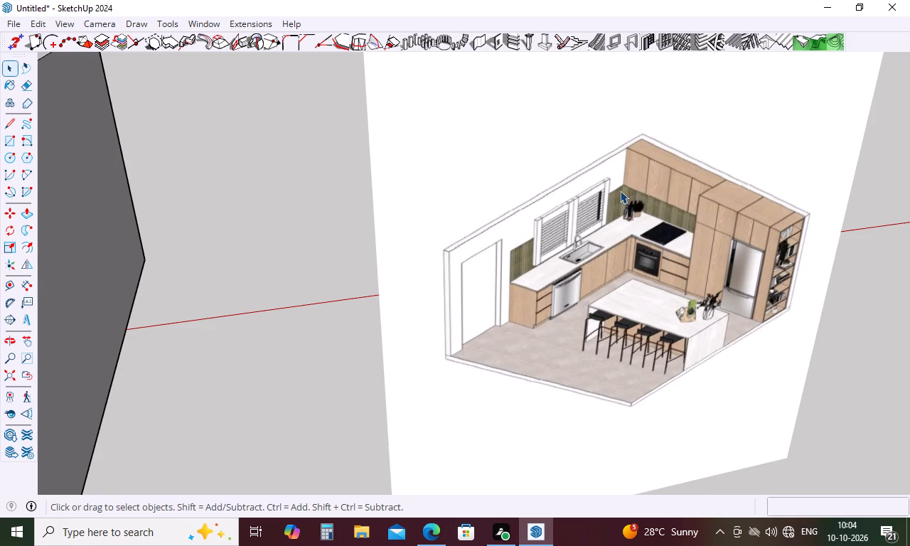
scroll(571, 250, up, 5)
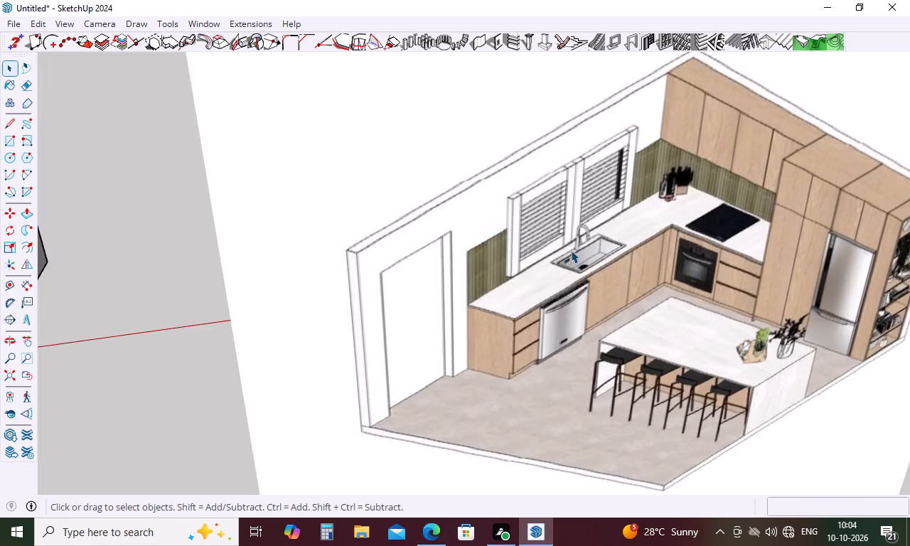
middle_drag(571, 250, 449, 166)
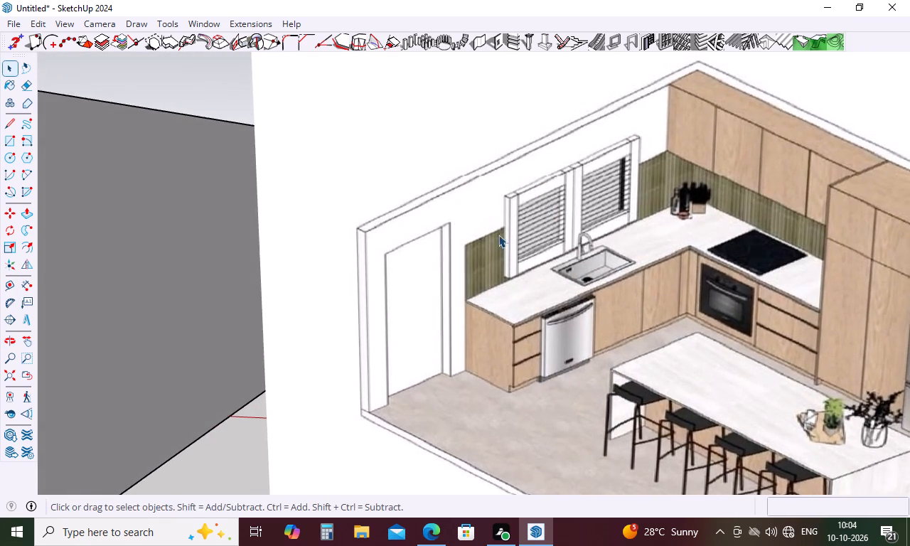
scroll(506, 235, up, 11)
scroll(507, 233, down, 2)
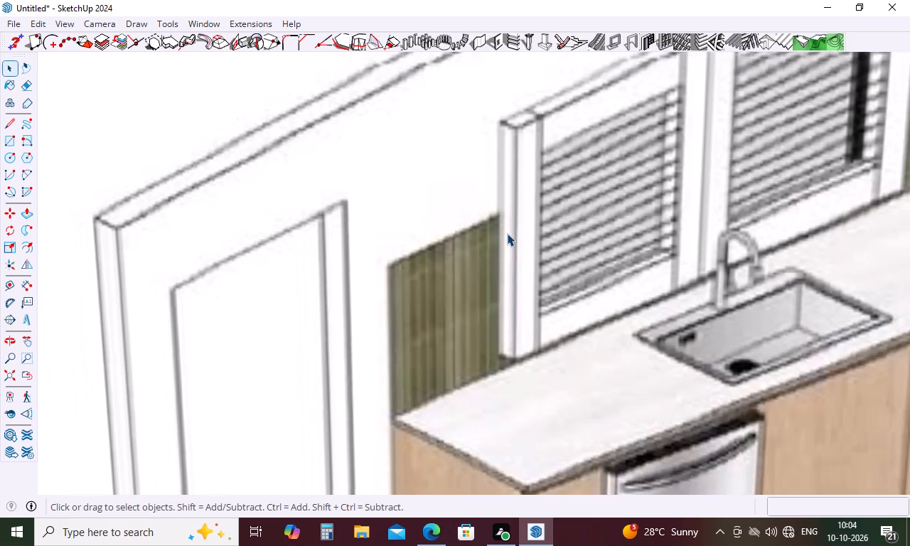
scroll(507, 233, down, 12)
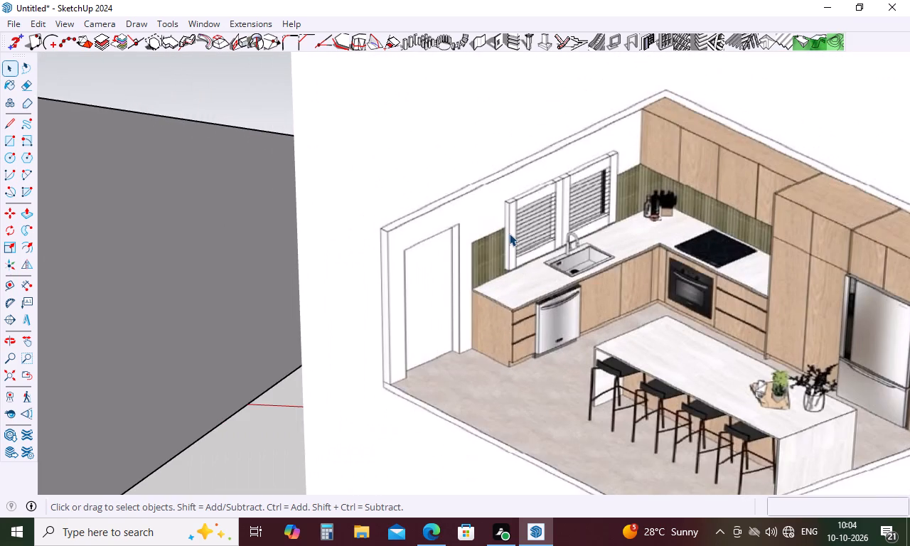
scroll(572, 274, down, 5)
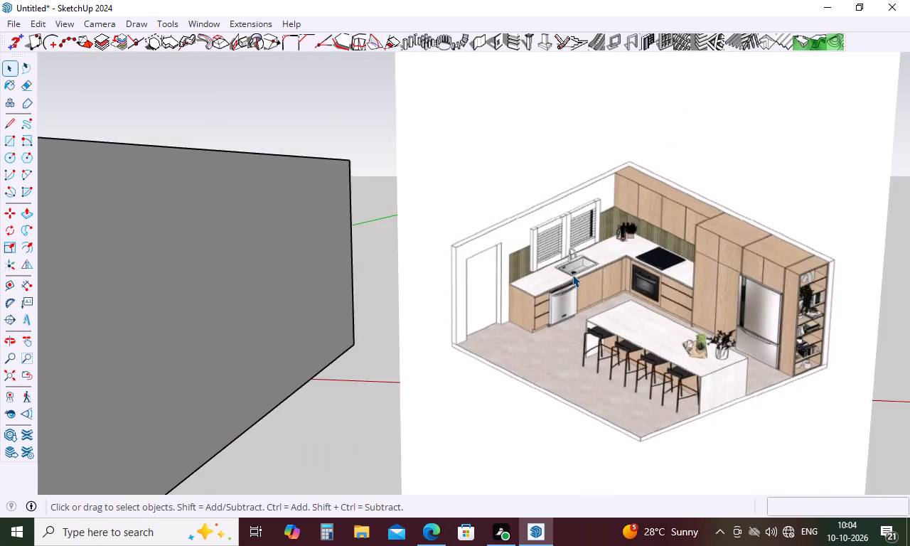
scroll(572, 274, down, 10)
middle_drag(569, 291, 682, 292)
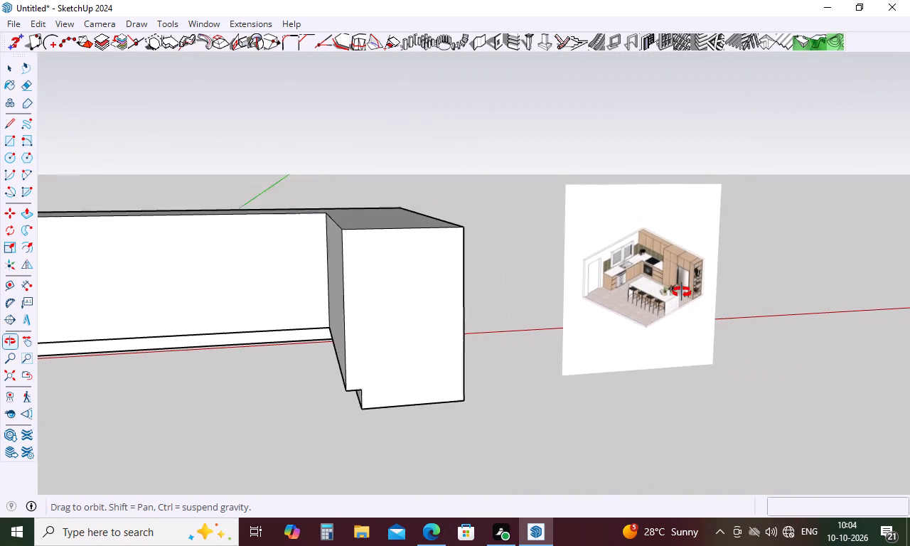
middle_drag(682, 292, 690, 294)
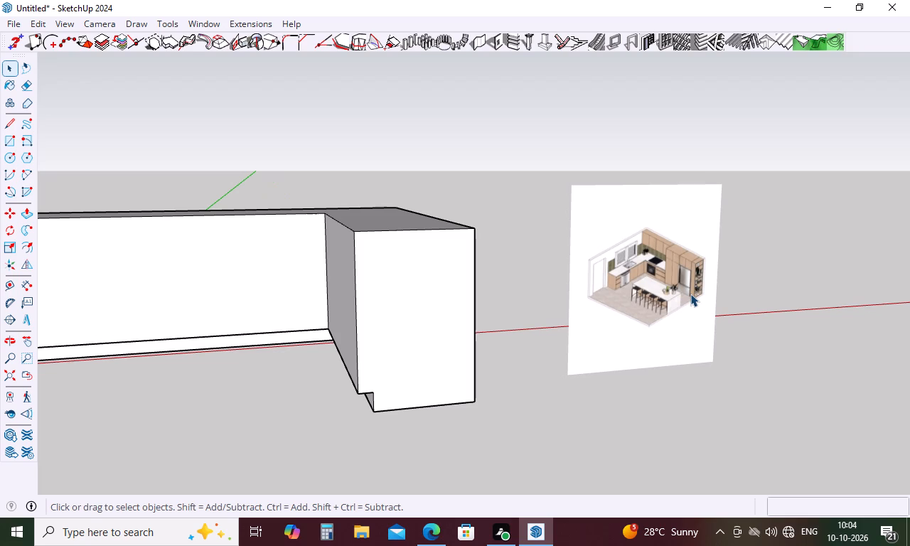
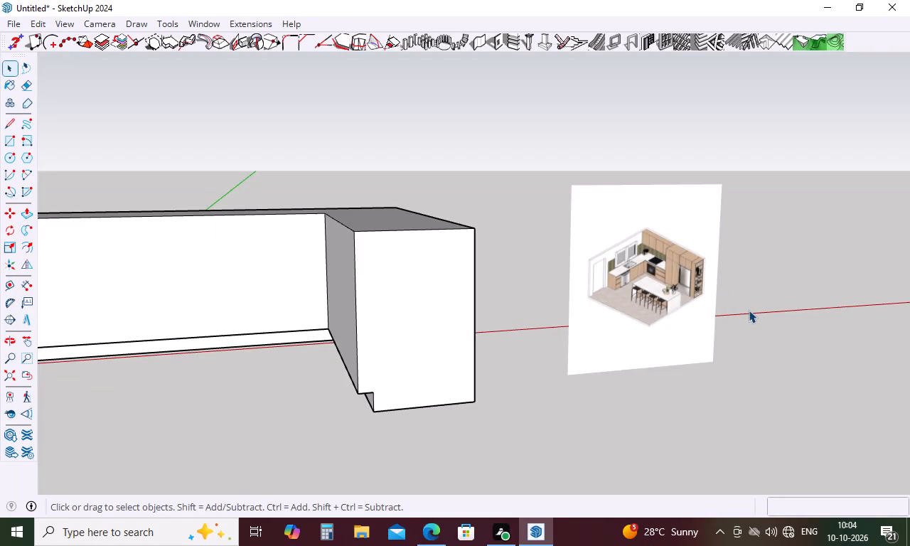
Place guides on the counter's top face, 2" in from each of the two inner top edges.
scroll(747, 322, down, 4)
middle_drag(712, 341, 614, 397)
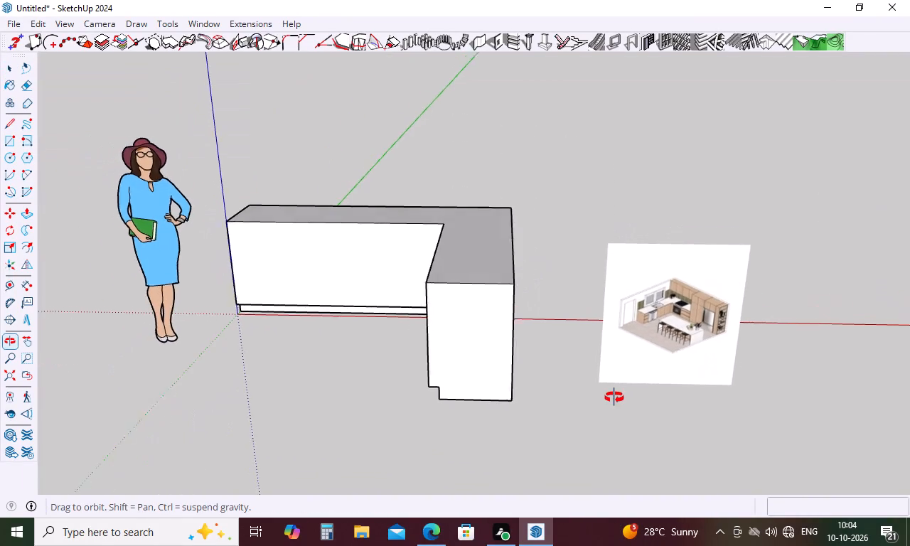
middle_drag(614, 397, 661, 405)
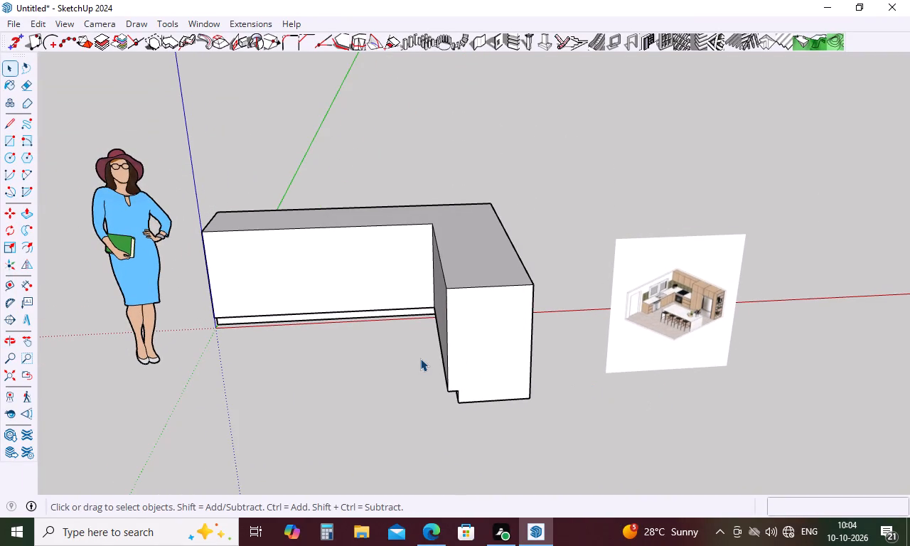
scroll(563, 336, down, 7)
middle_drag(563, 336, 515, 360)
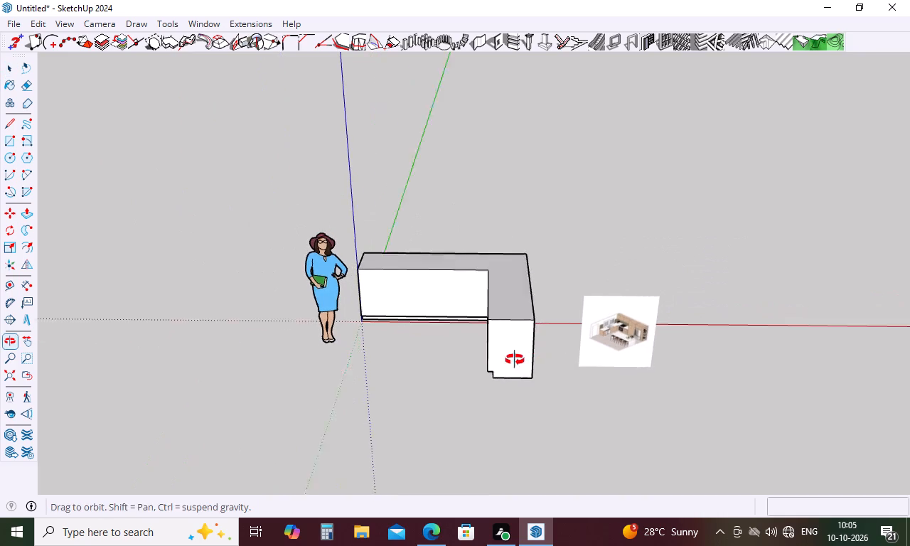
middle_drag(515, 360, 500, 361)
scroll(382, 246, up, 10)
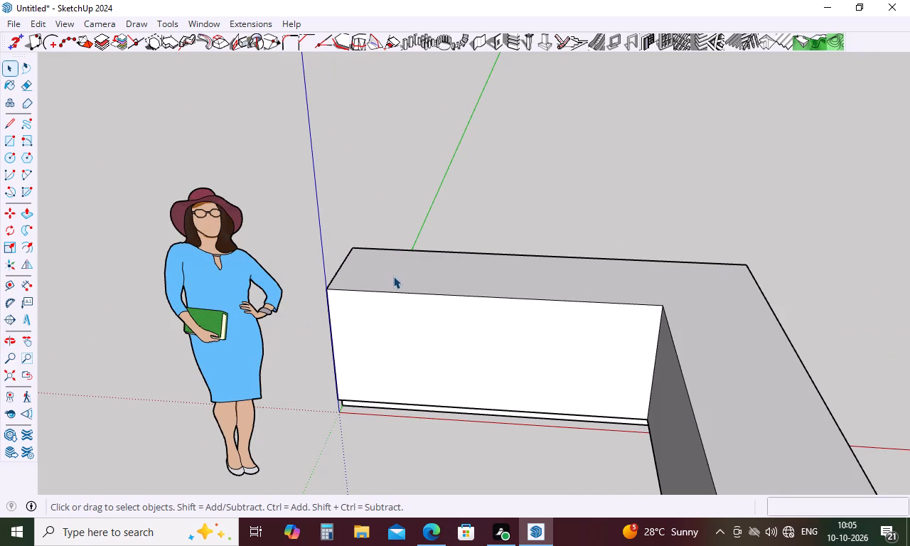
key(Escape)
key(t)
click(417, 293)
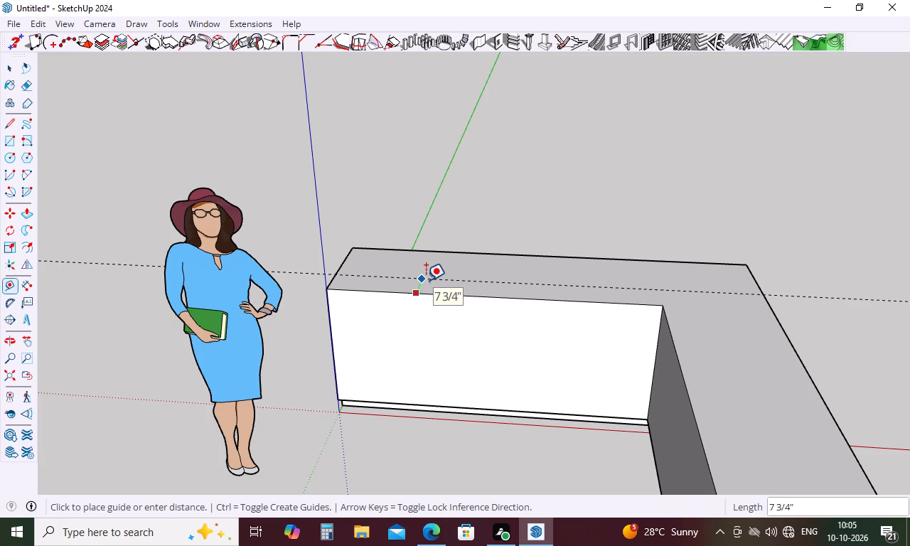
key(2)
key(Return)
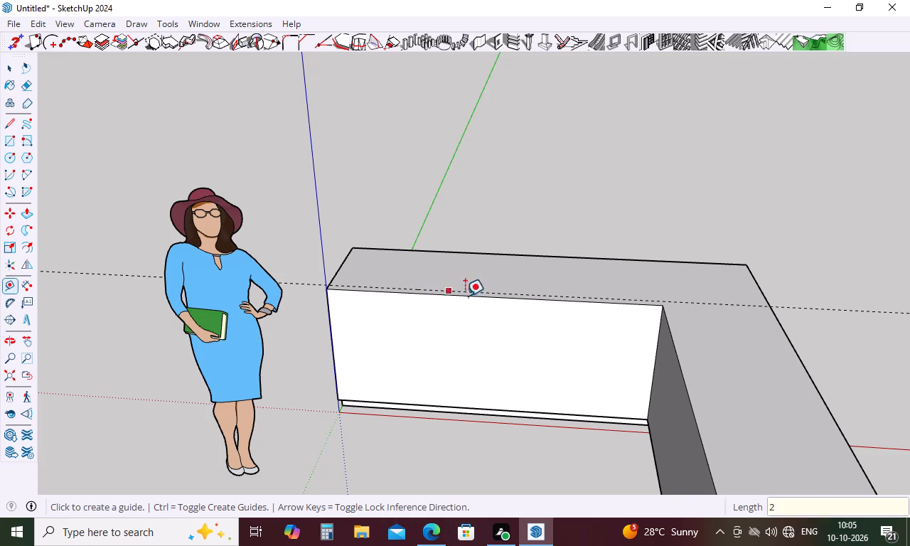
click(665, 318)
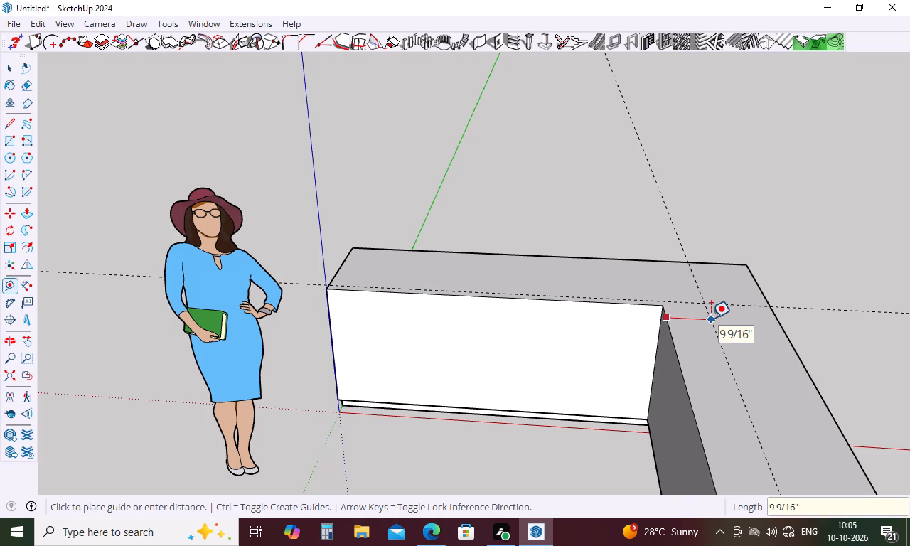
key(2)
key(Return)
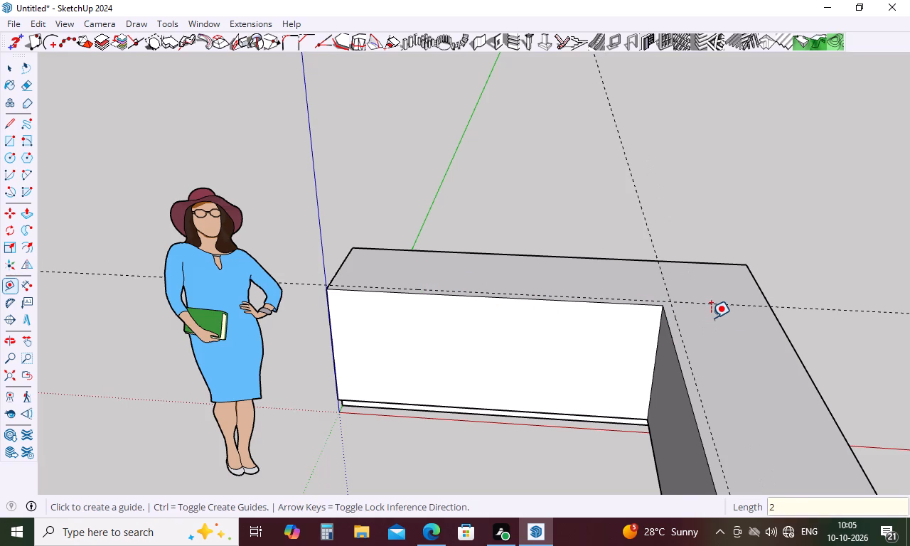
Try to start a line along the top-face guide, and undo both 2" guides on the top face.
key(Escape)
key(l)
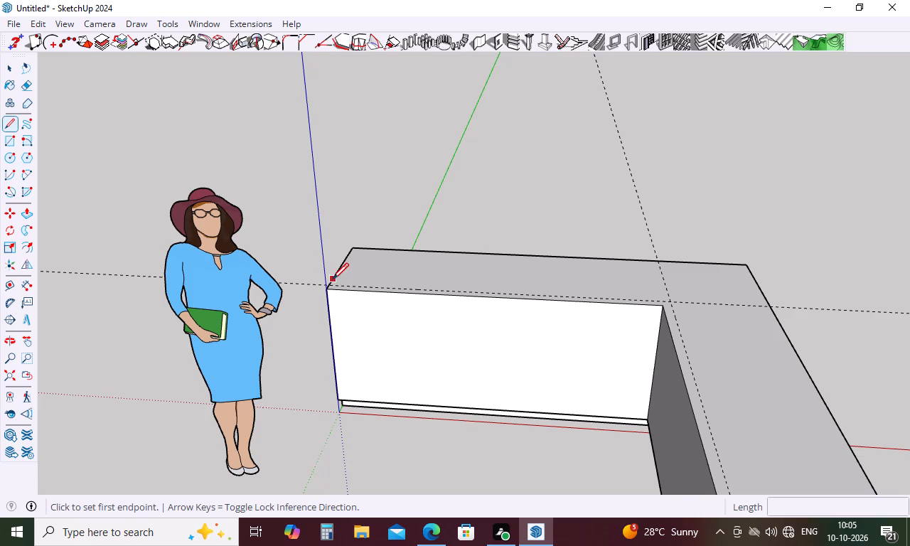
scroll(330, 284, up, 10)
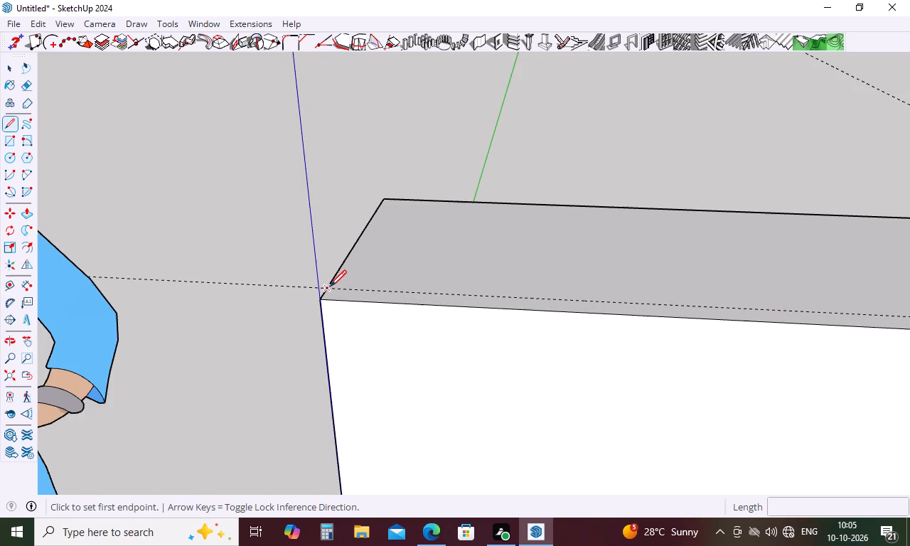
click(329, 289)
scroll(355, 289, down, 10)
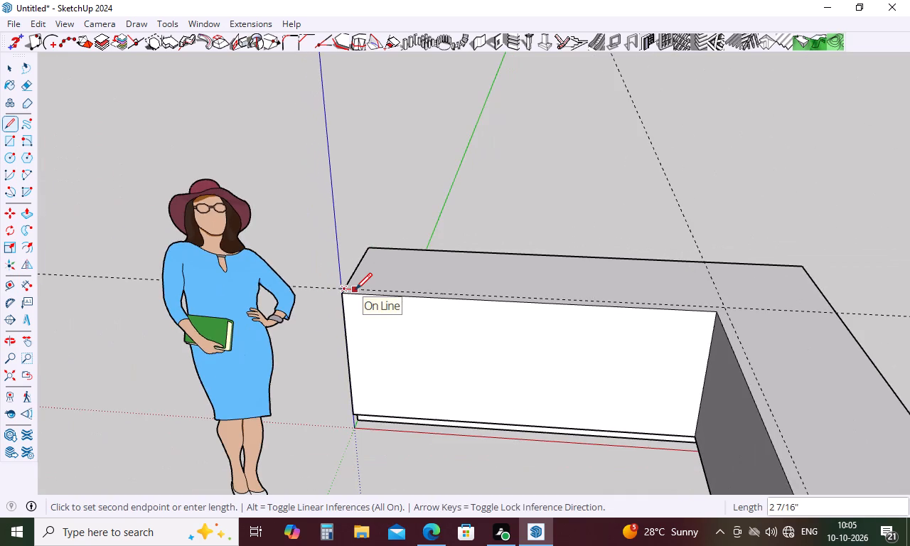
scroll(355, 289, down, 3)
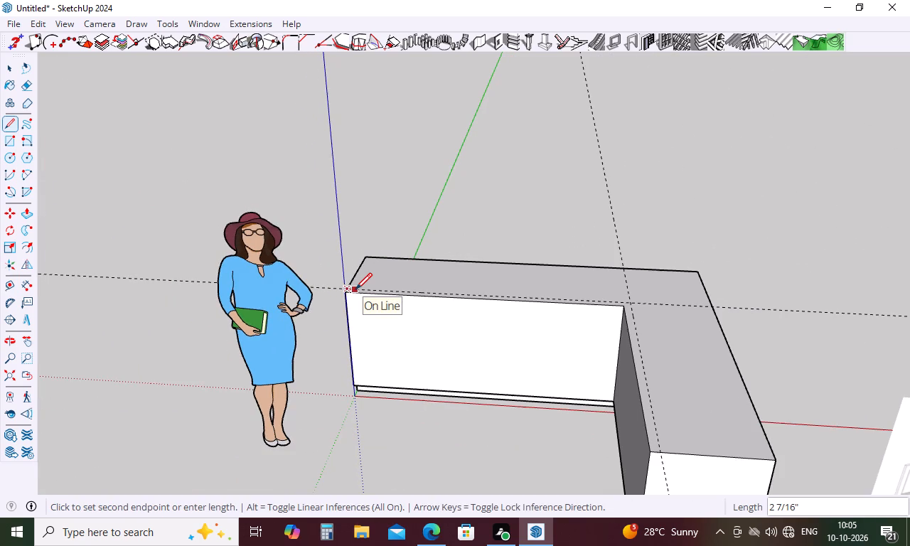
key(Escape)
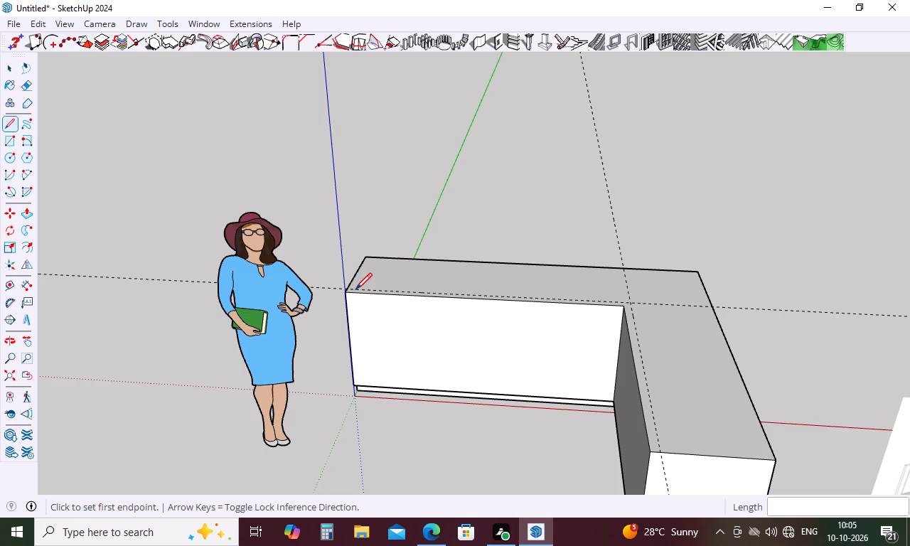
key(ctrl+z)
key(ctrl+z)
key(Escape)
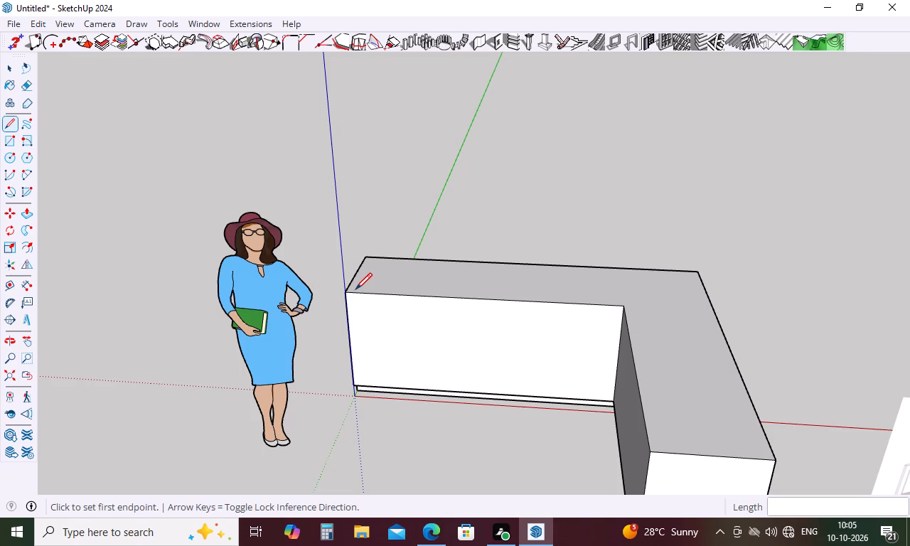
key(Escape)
Place a guide 2" below the top edge on the inner face of the arm along the green axis.
key(t)
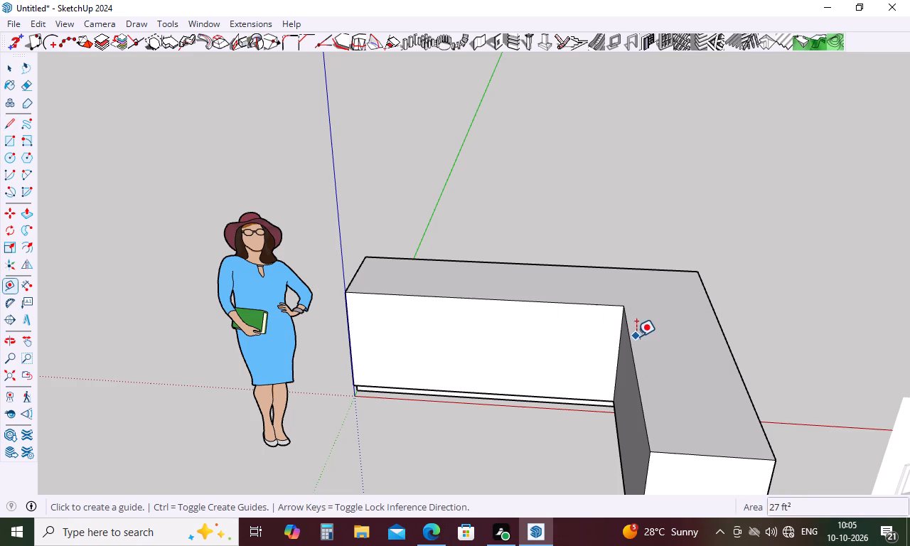
click(633, 338)
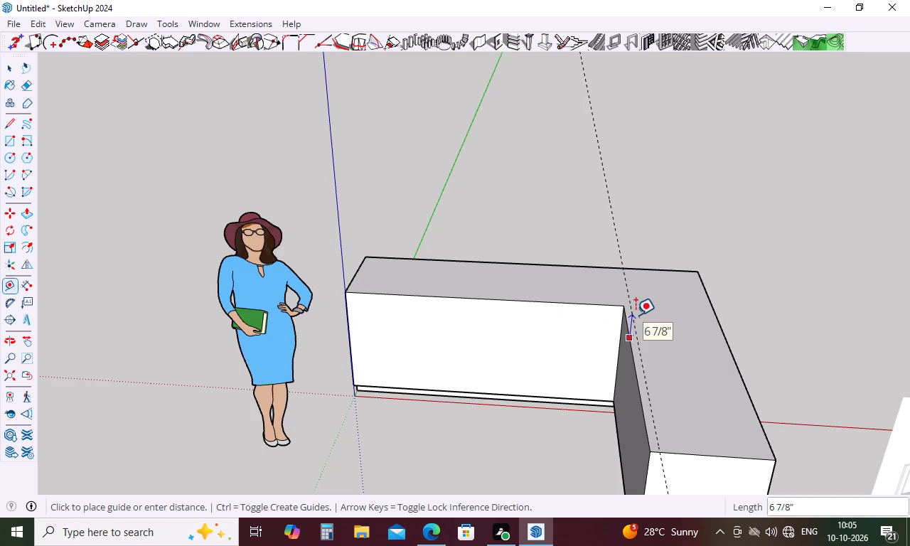
middle_drag(636, 315, 651, 240)
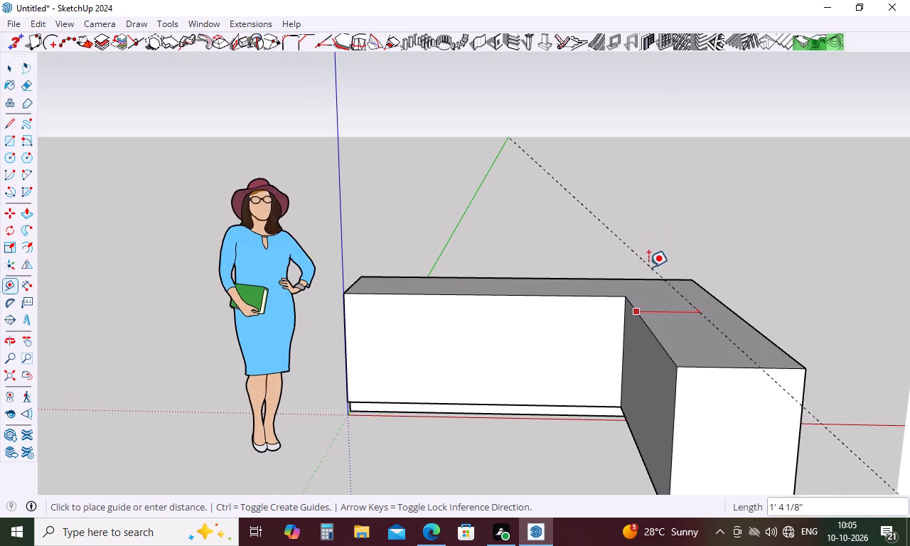
middle_drag(625, 314, 634, 257)
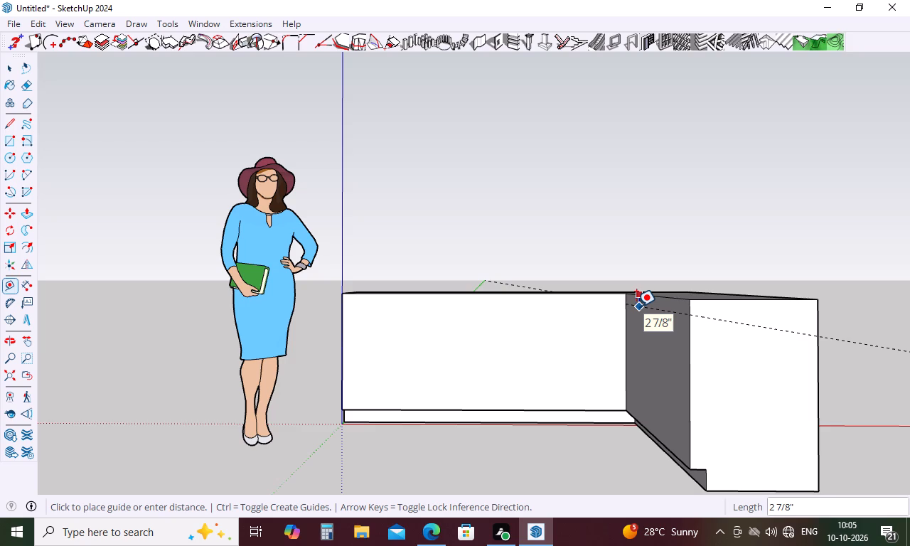
key(2)
key(Return)
Place a guide 2" below the top edge on the inner face of the arm along the red axis.
middle_drag(542, 317, 909, 371)
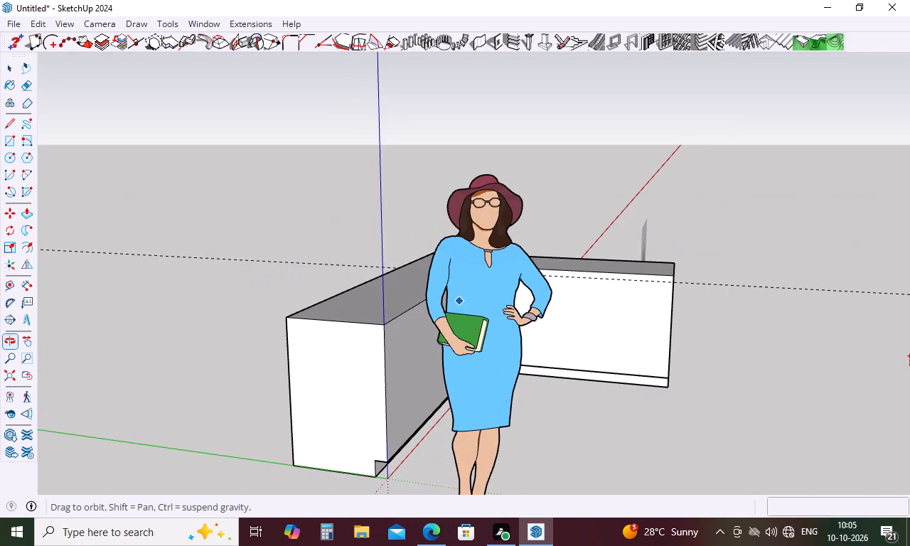
middle_drag(909, 371, 909, 372)
click(392, 320)
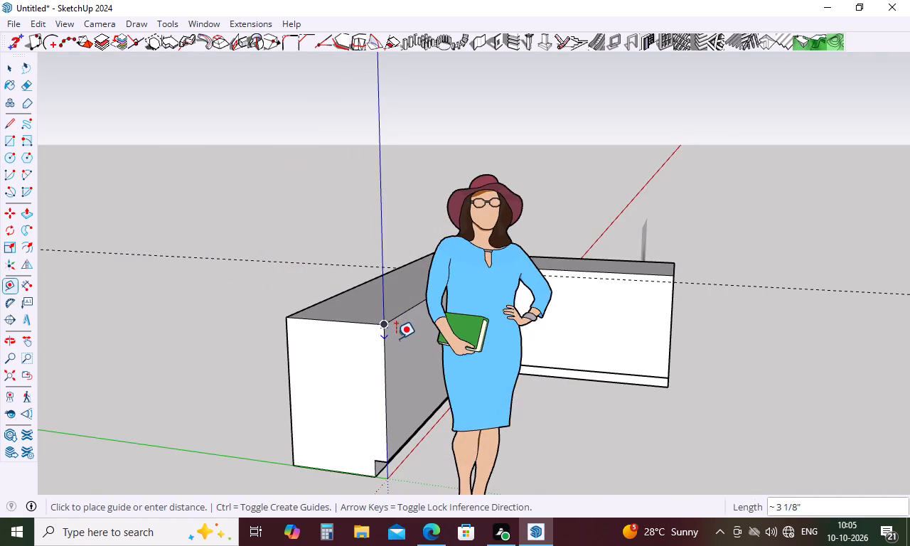
key(space)
key(t)
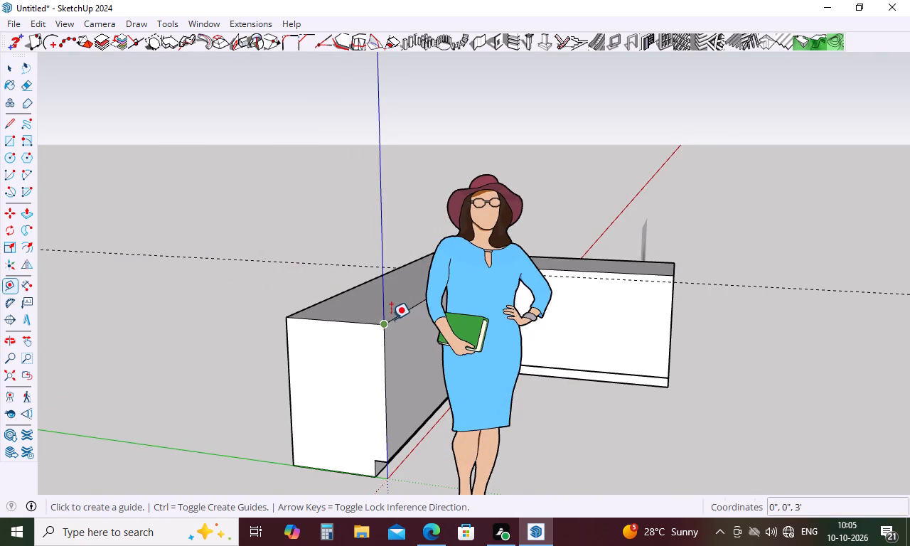
click(395, 316)
key(2)
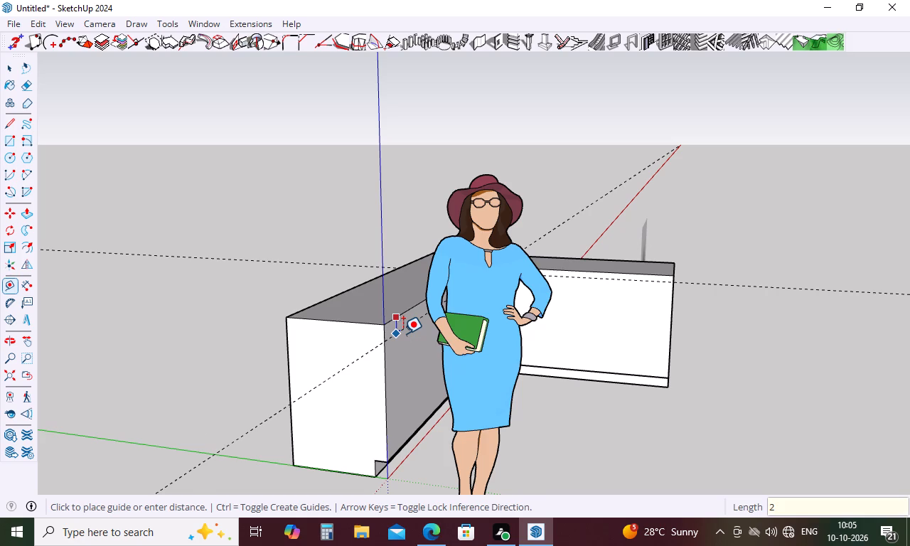
key(Return)
key(Escape)
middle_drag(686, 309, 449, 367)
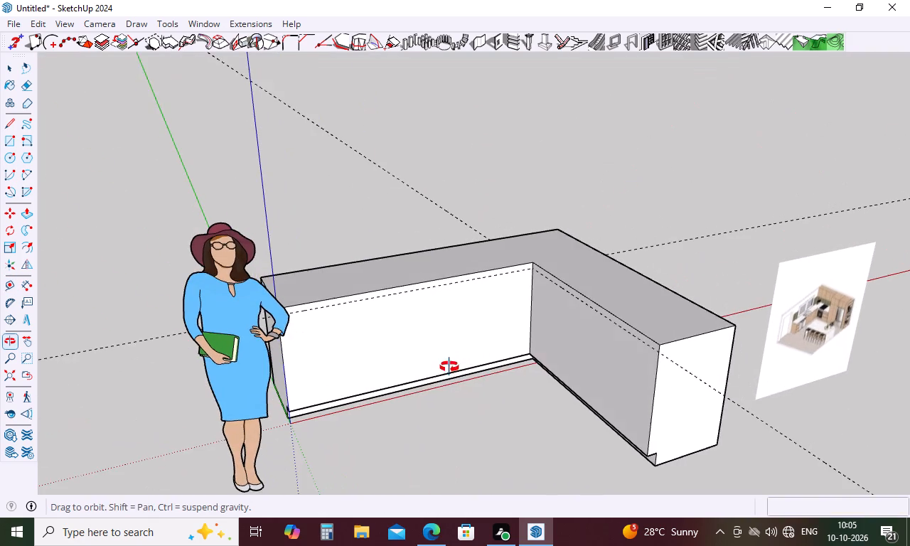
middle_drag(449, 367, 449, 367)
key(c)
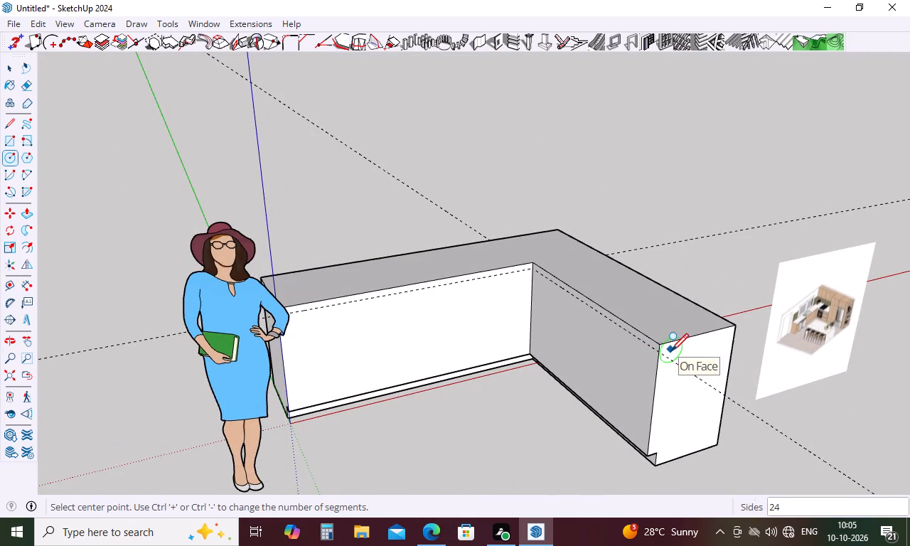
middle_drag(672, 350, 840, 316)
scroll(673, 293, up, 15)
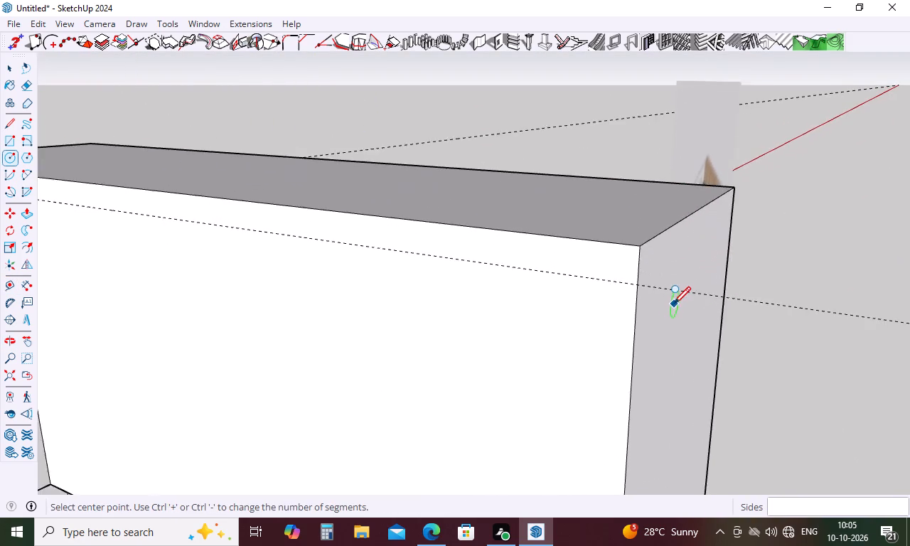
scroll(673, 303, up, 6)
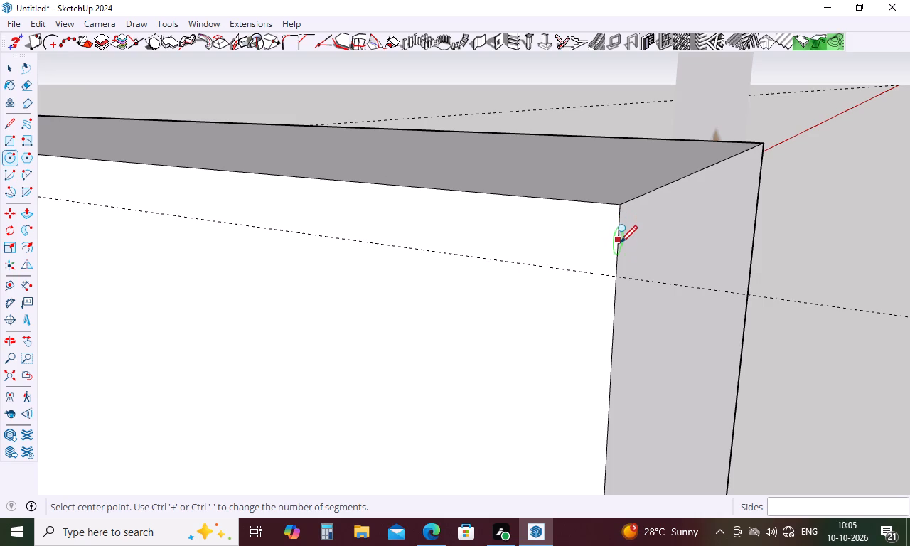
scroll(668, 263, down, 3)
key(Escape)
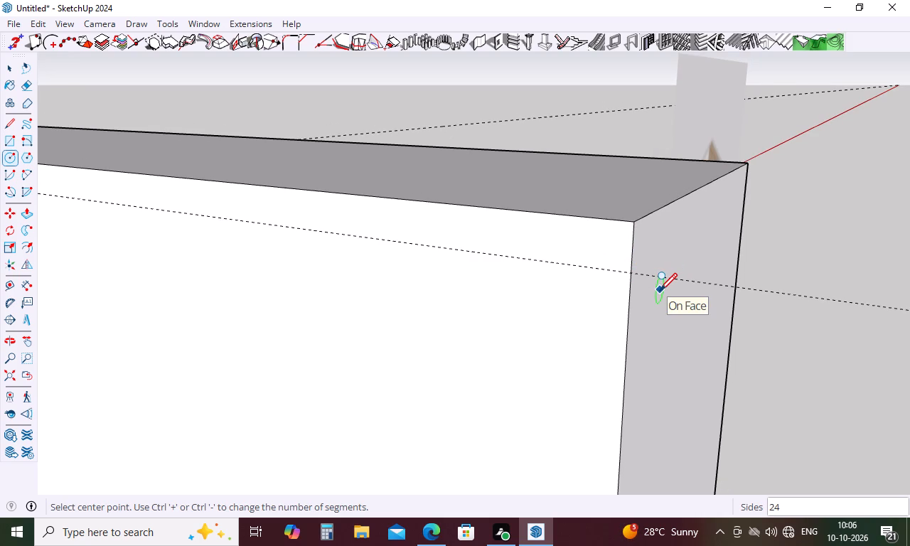
Draw a 5' line along the guide on the green-axis arm's inner face, from the inside corner to the arm's free end.
scroll(683, 254, down, 10)
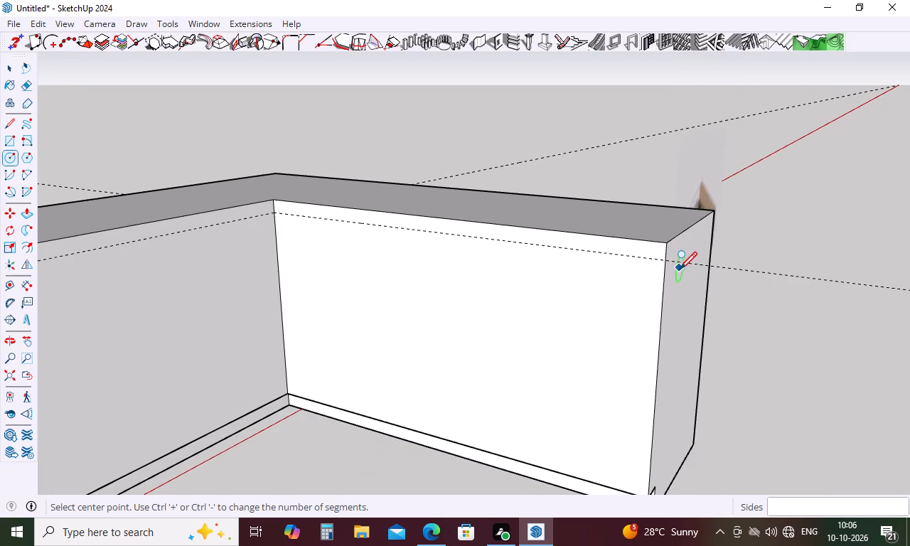
key(l)
click(272, 213)
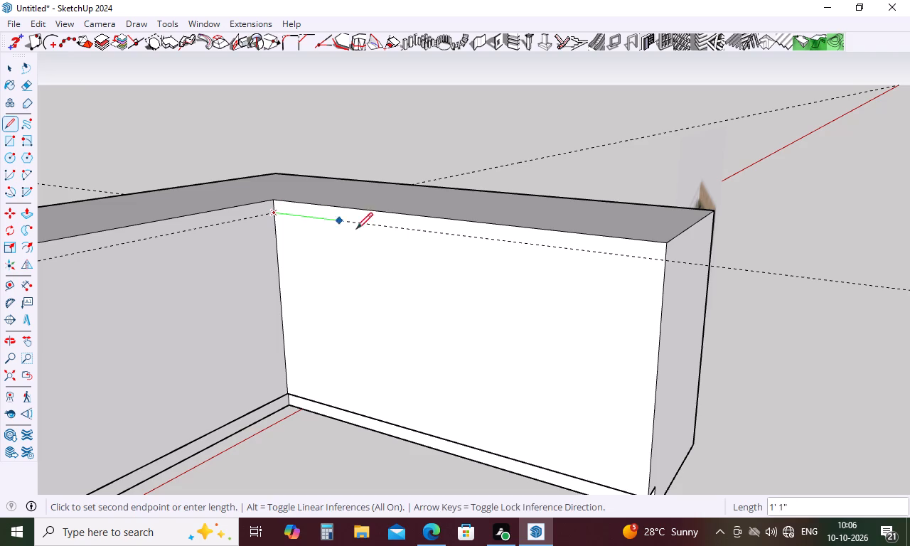
click(668, 257)
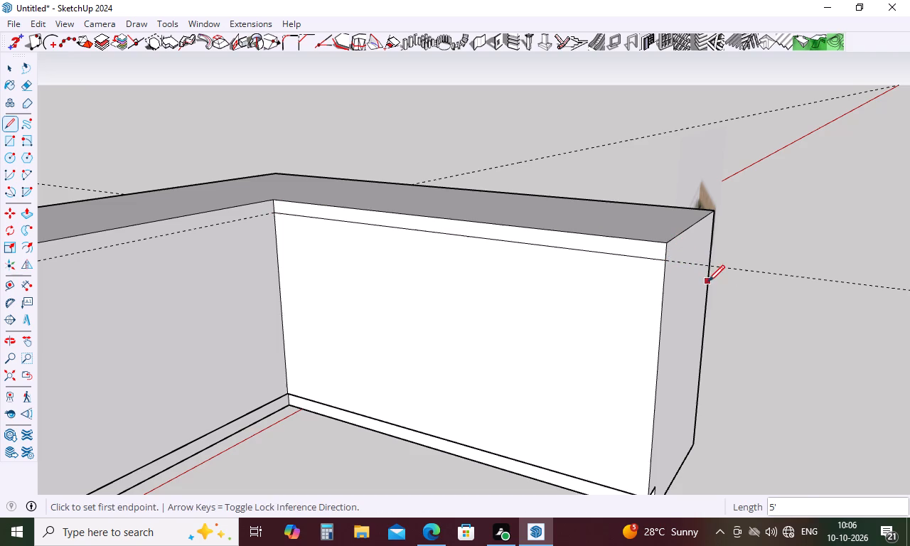
key(Escape)
Draw a small circle centred on the midpoint of the 2" strip's vertical edge at the green-axis arm's free end.
middle_drag(754, 253, 717, 271)
key(c)
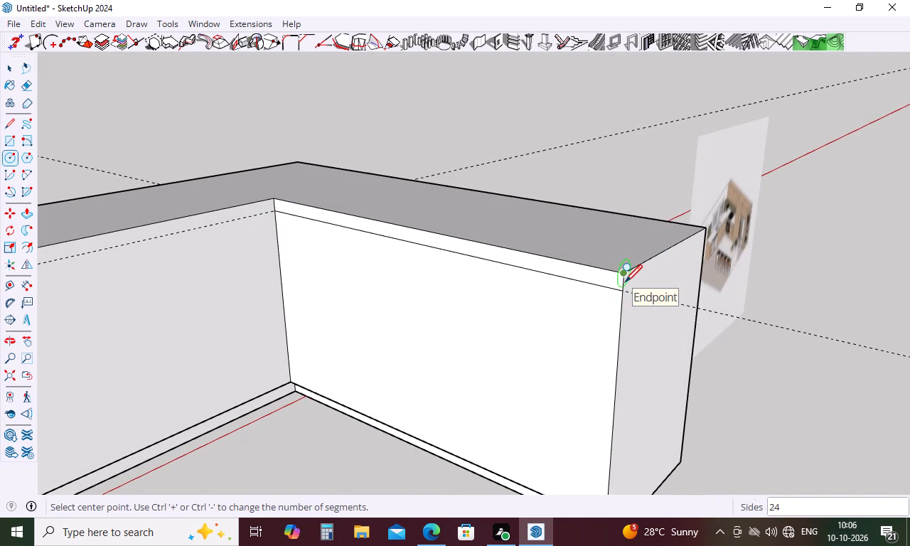
scroll(625, 281, up, 9)
click(621, 279)
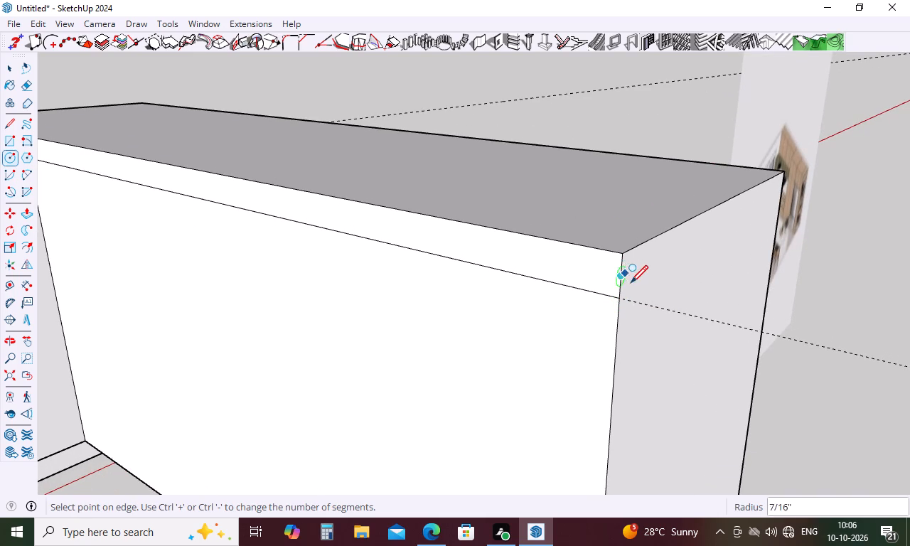
middle_drag(646, 289, 776, 278)
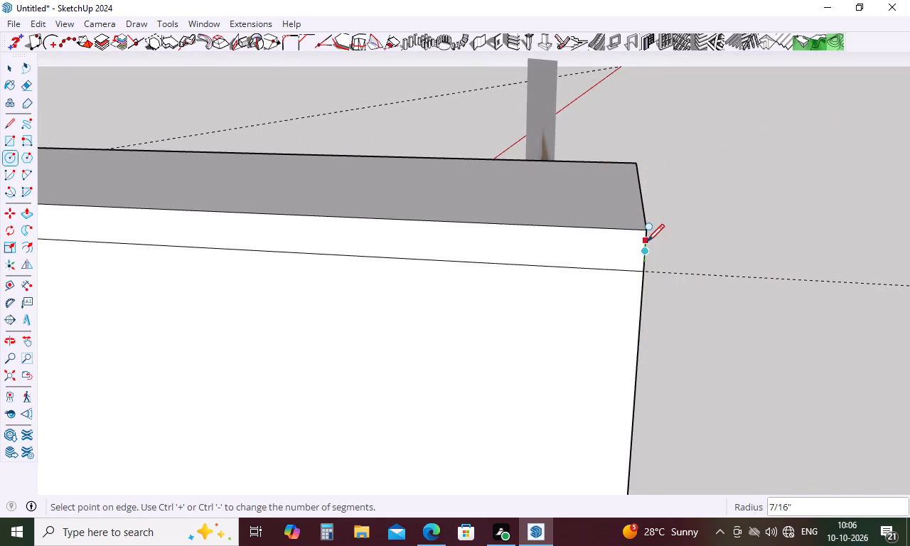
click(647, 237)
middle_drag(719, 267, 717, 269)
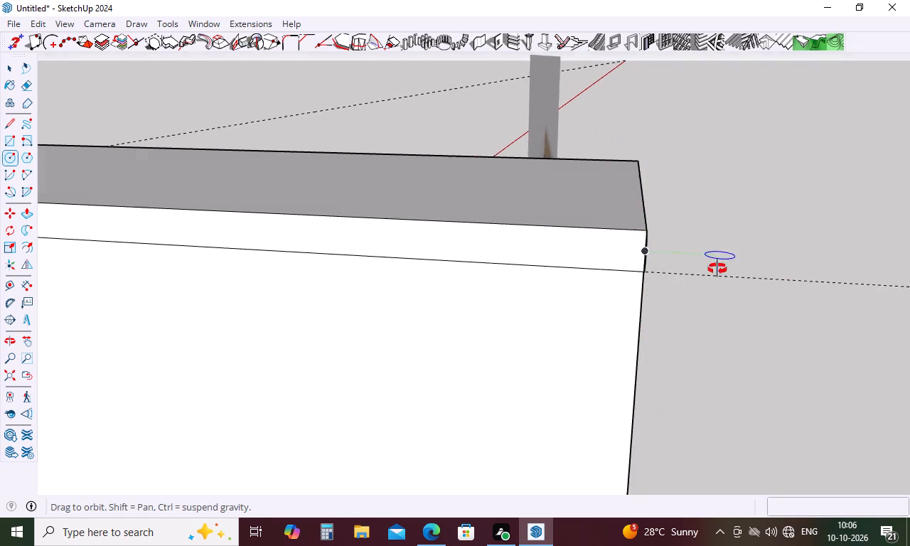
Erase the half of the circle lying on the green-axis arm's end face, keeping the half-round profile projecting beyond the inner face.
middle_drag(717, 269, 479, 269)
key(Escape)
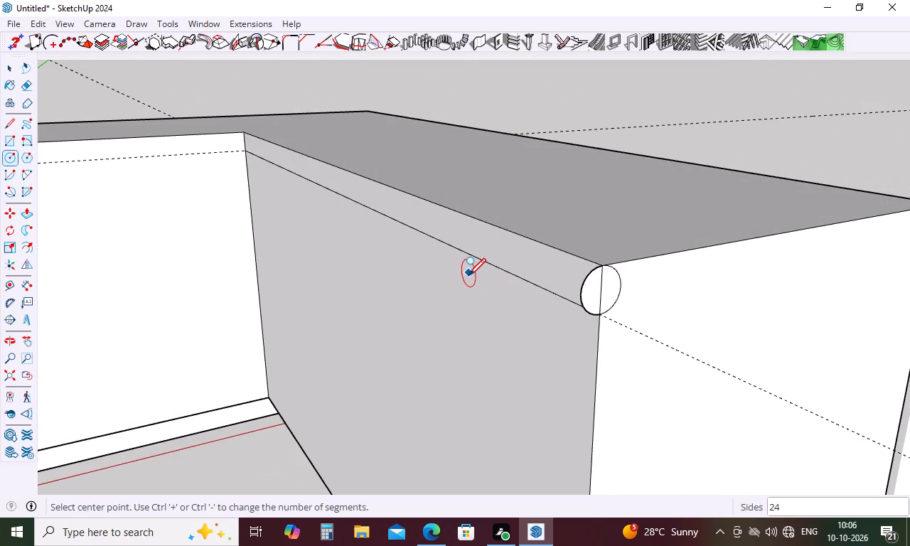
key(e)
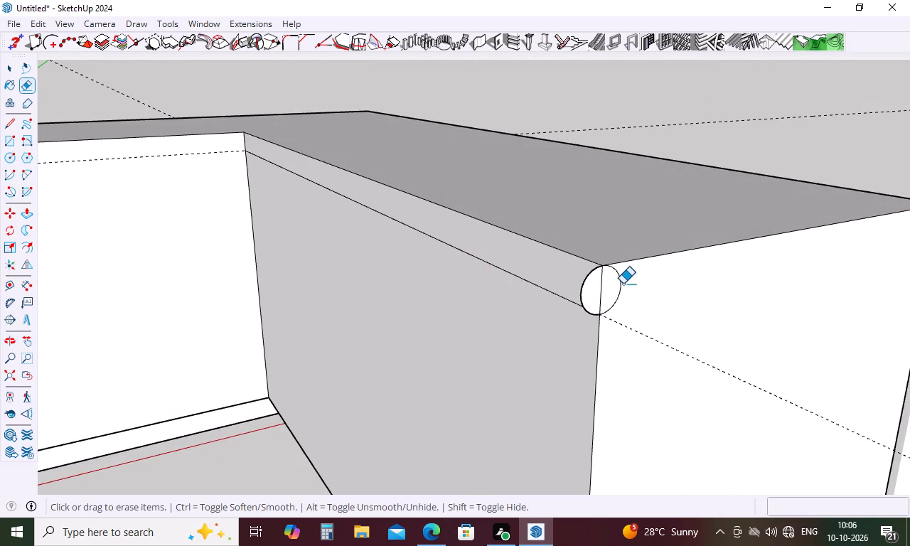
click(623, 284)
key(Escape)
Push/Pull the half-round profile 5' along the green-axis arm's top edge to the inside corner.
key(p)
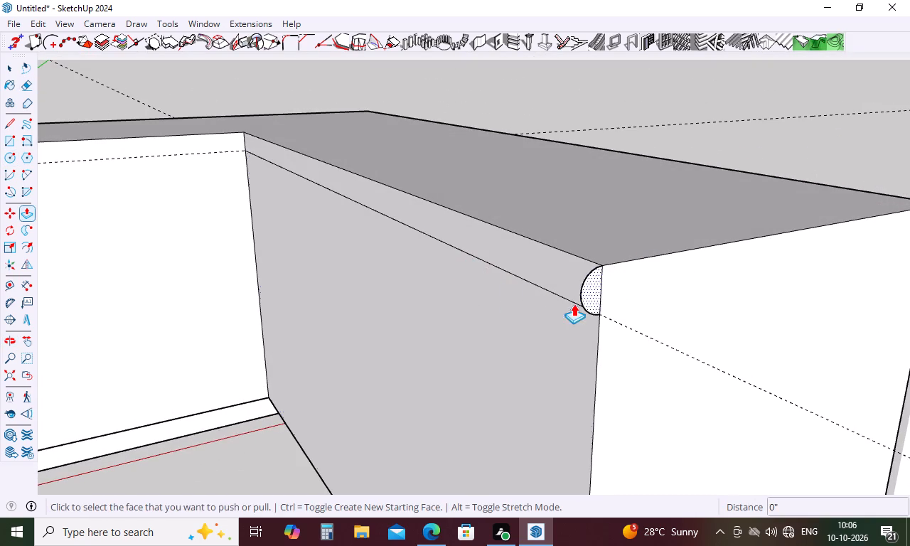
click(581, 296)
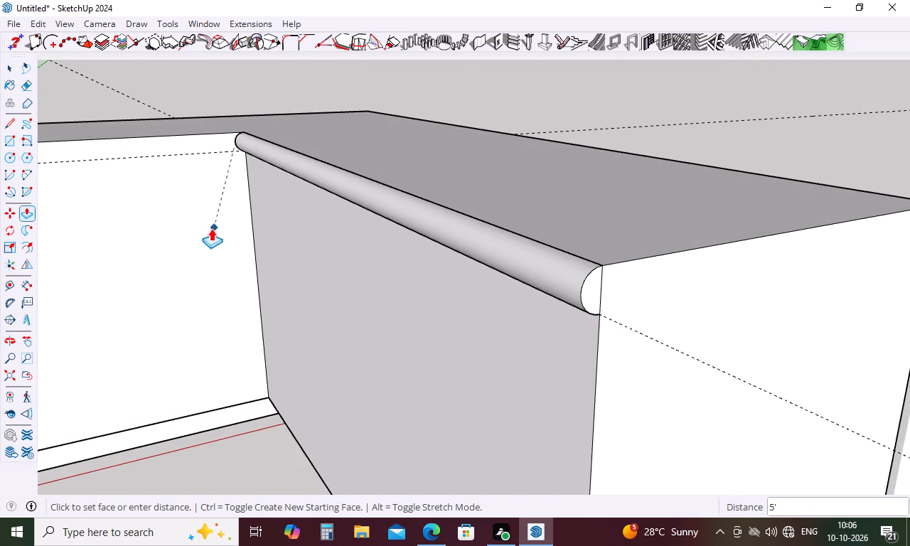
click(208, 227)
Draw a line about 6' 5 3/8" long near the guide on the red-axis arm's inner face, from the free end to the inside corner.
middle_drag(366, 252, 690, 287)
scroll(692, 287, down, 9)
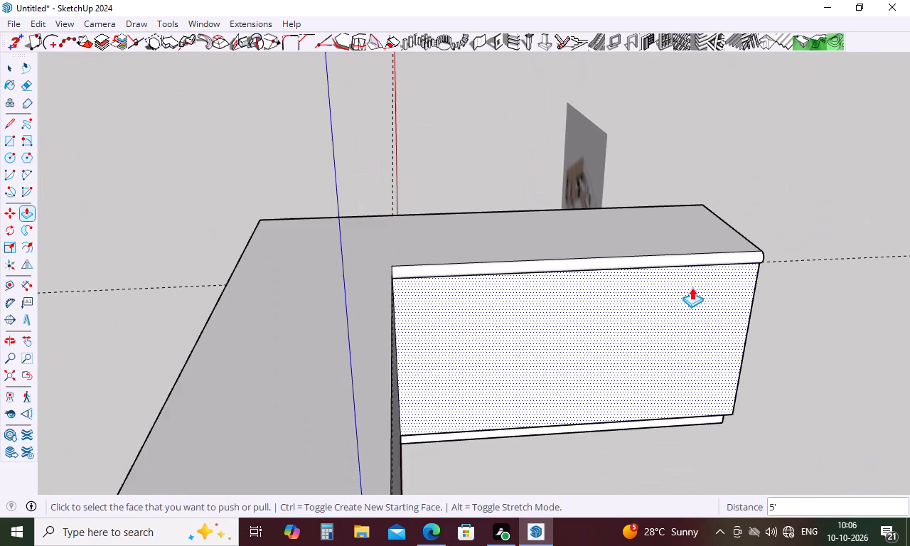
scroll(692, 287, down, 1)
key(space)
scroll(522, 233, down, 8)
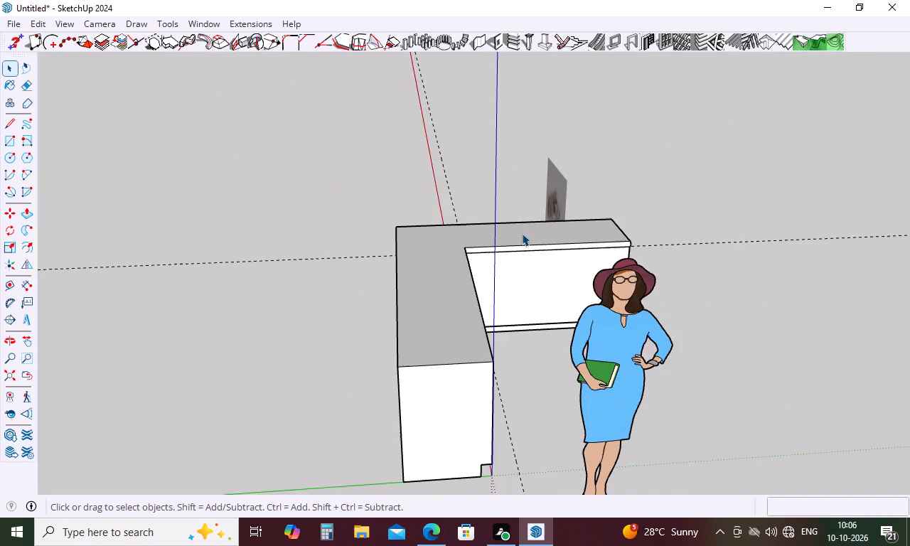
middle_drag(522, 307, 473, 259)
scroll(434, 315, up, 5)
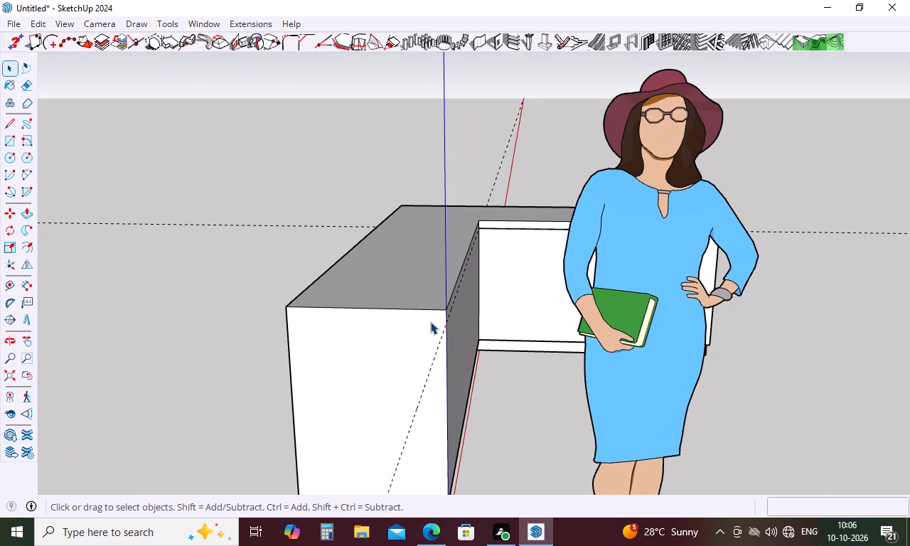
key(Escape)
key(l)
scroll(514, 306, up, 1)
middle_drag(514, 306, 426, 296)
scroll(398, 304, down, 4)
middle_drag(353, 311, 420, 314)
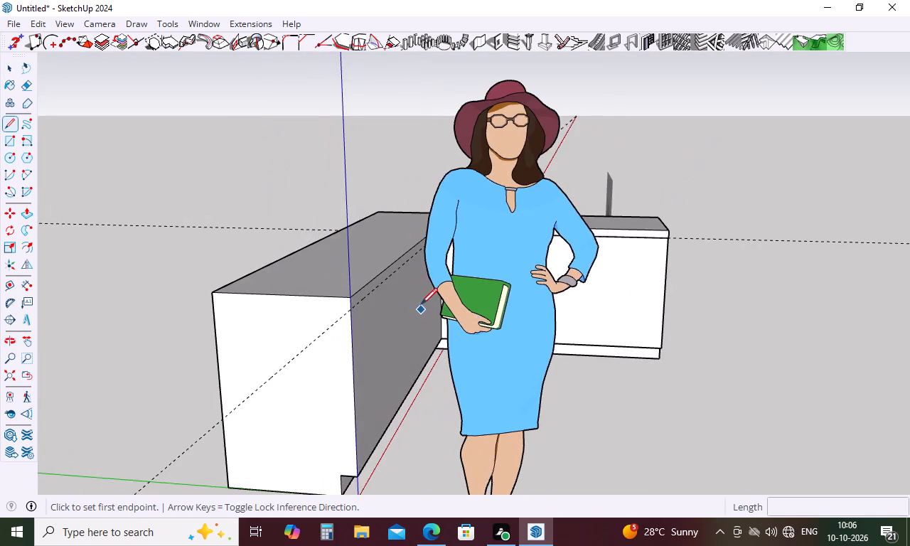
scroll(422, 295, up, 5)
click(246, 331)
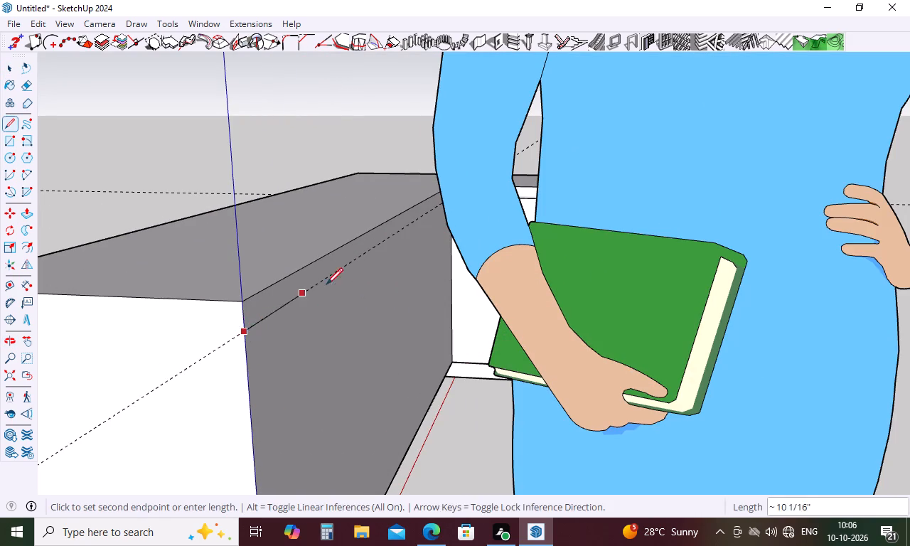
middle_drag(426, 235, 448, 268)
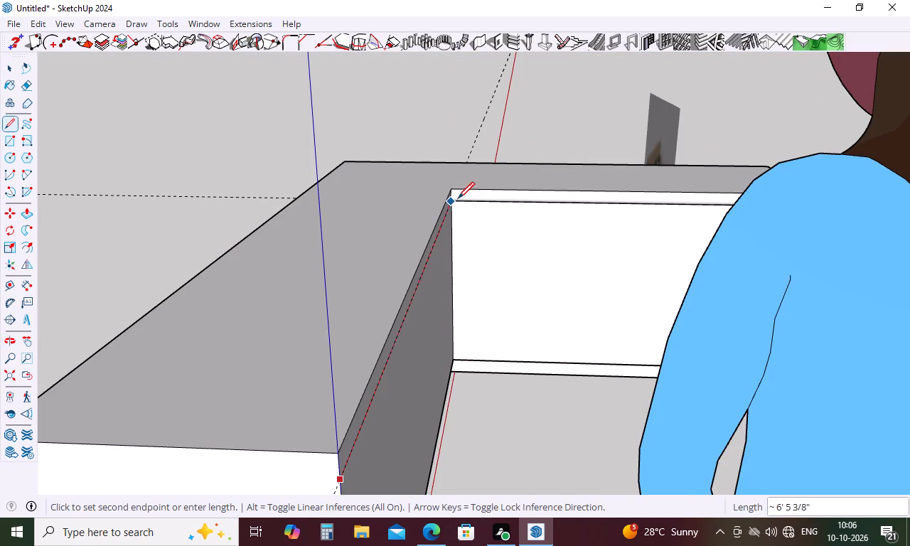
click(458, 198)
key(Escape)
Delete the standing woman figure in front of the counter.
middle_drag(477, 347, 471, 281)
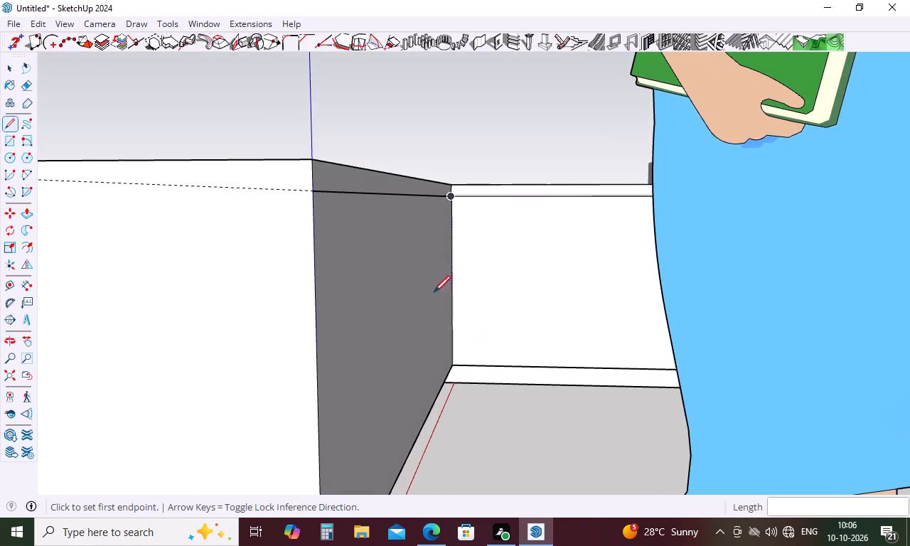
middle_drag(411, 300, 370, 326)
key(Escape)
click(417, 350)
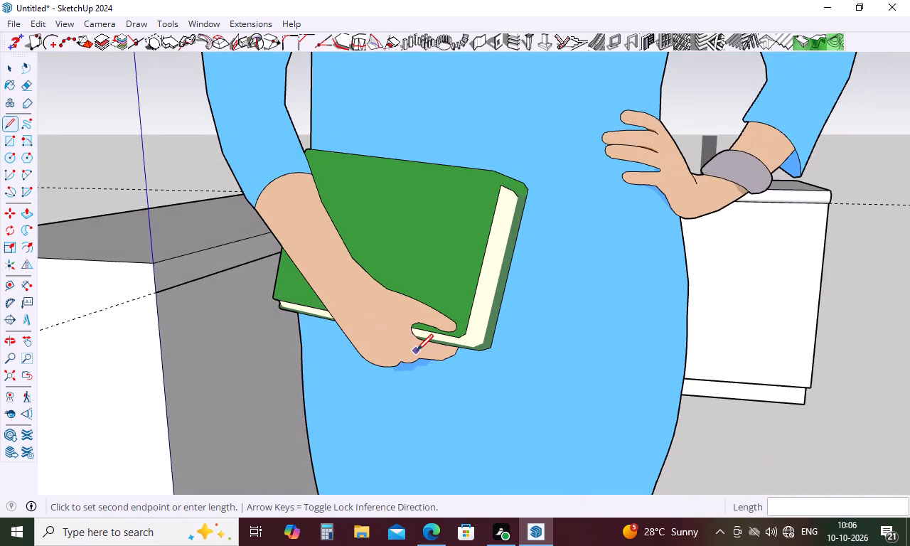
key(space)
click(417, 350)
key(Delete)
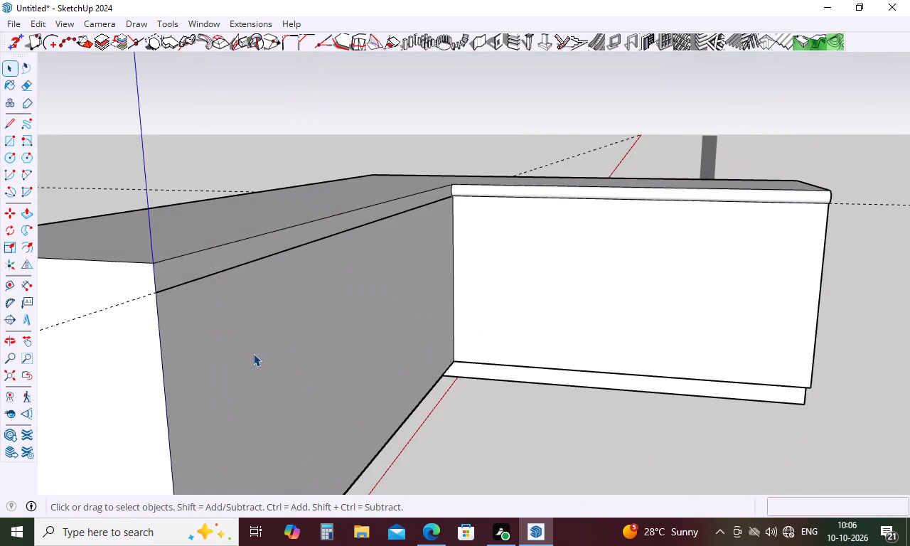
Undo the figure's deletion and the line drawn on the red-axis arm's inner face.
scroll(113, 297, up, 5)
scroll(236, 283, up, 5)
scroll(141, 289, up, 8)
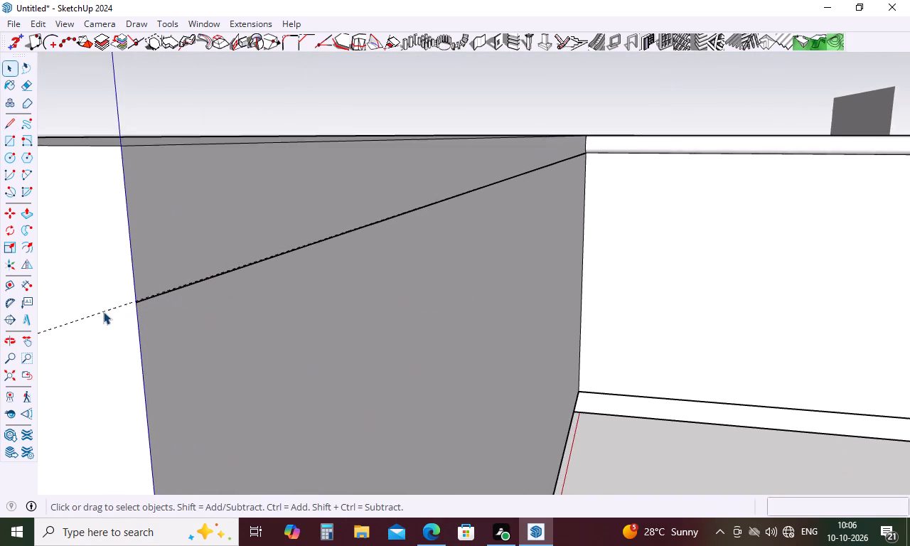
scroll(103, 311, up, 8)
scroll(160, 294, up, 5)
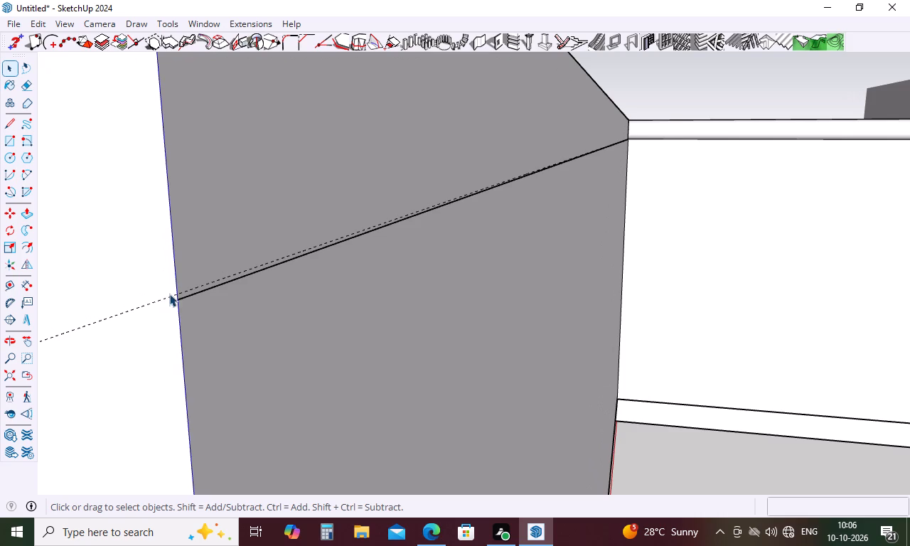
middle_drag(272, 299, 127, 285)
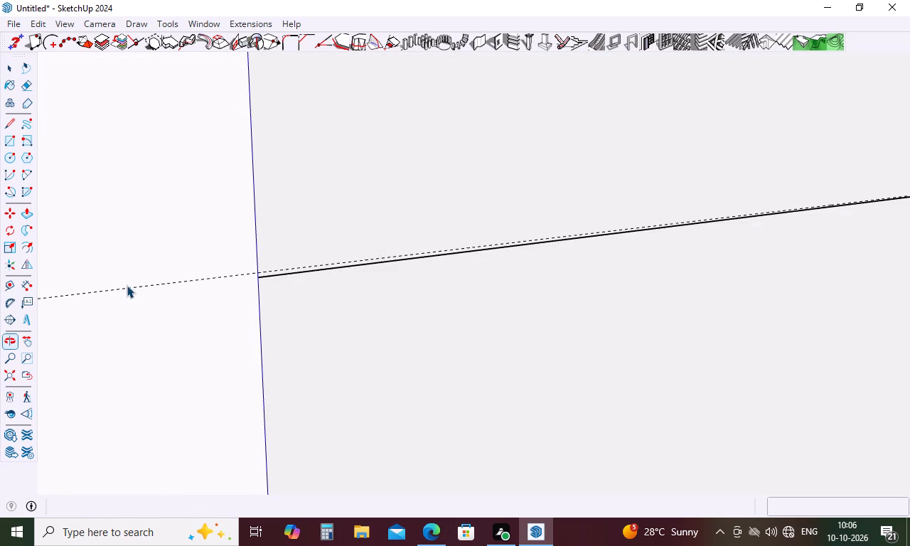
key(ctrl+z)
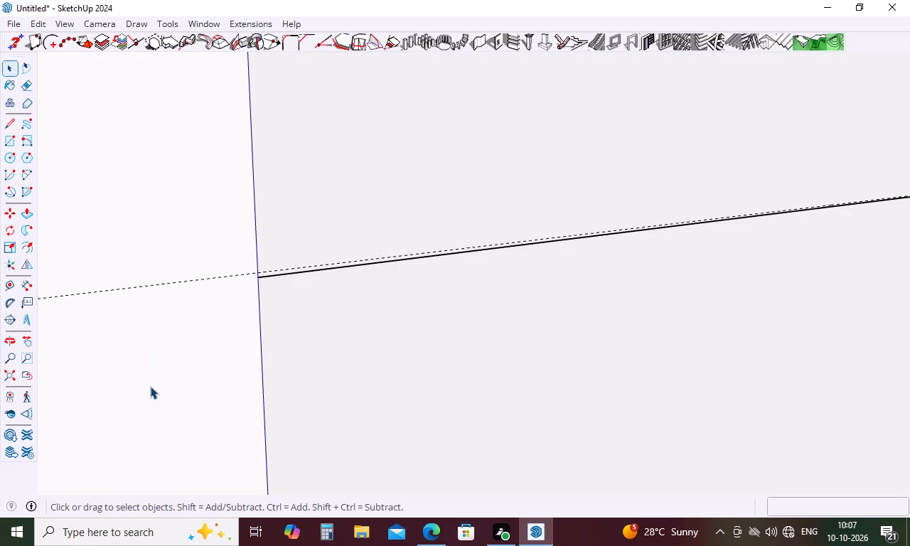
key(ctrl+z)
Delete the standing woman figure that blocks the view of the counter.
scroll(169, 358, down, 20)
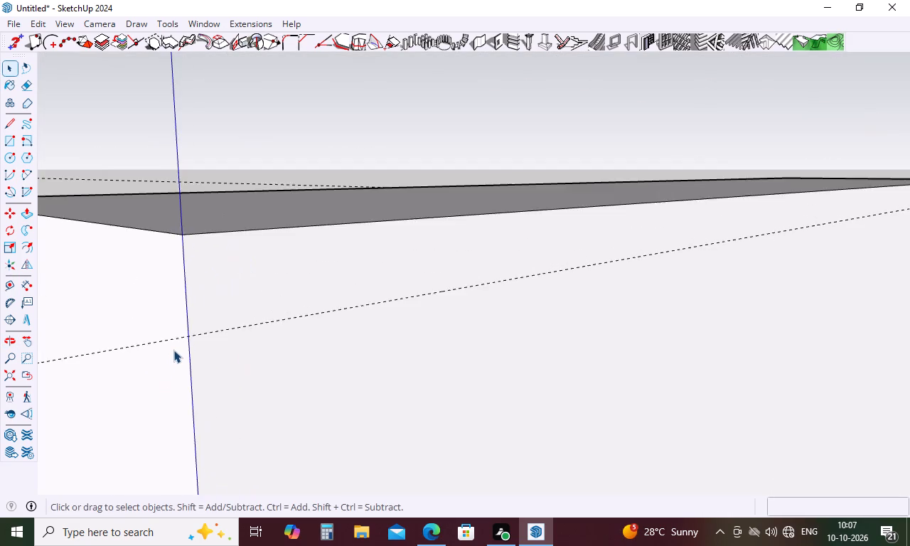
scroll(173, 350, down, 9)
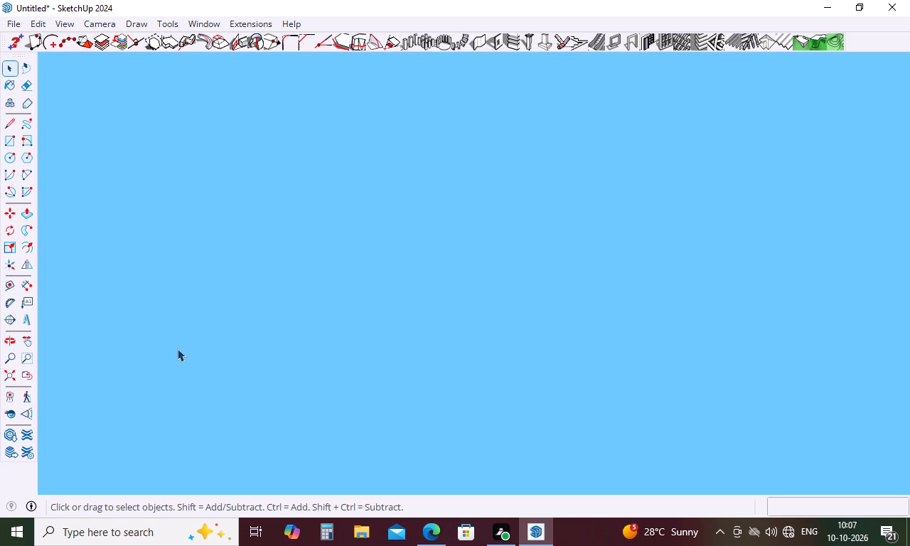
click(214, 345)
scroll(363, 356, down, 6)
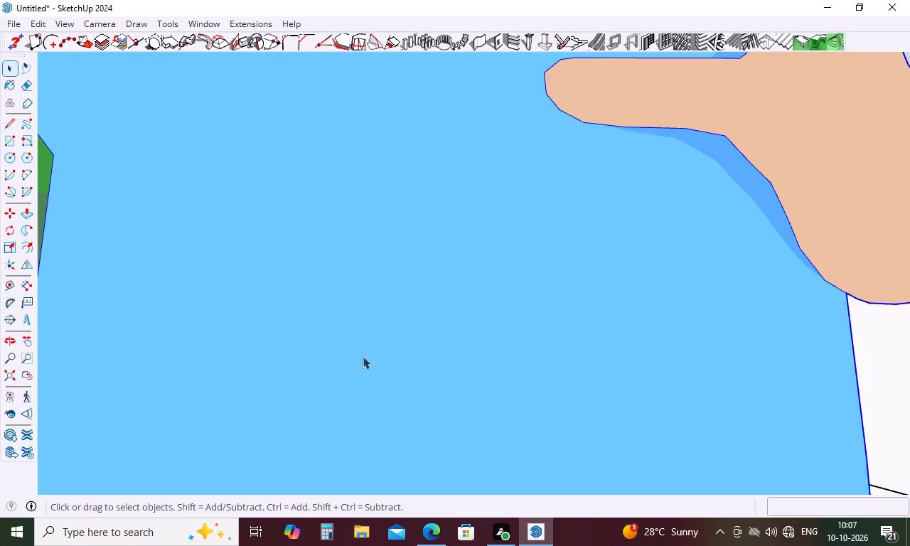
scroll(363, 356, down, 20)
scroll(363, 356, down, 3)
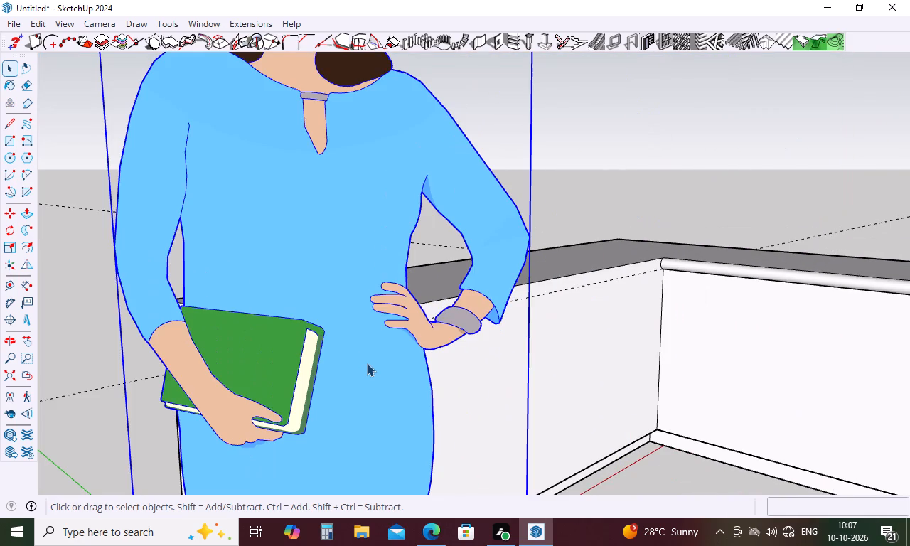
key(Delete)
Draw a 6' 6" line along the guide on the red-axis arm's inner face, from the free end to the inside corner.
scroll(372, 358, down, 12)
middle_drag(436, 365, 433, 370)
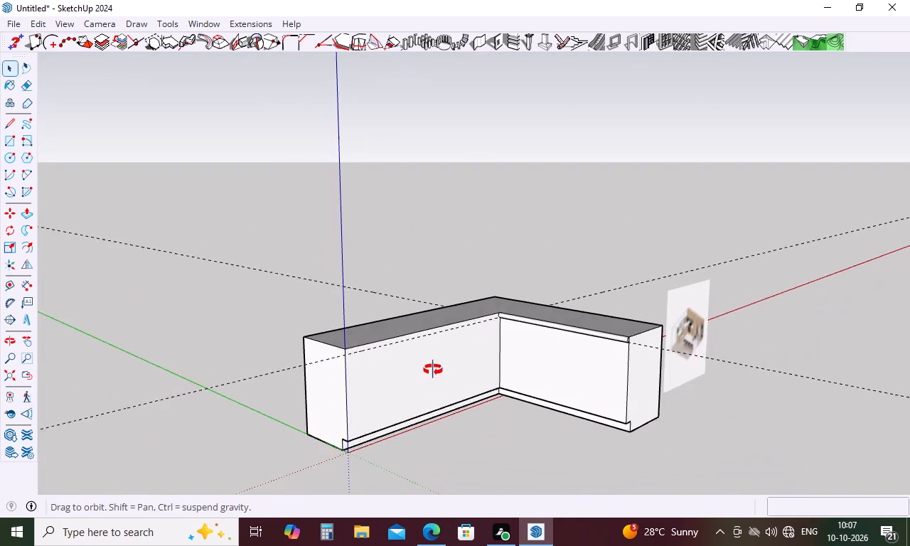
middle_drag(433, 370, 353, 381)
scroll(580, 365, up, 11)
scroll(661, 385, up, 4)
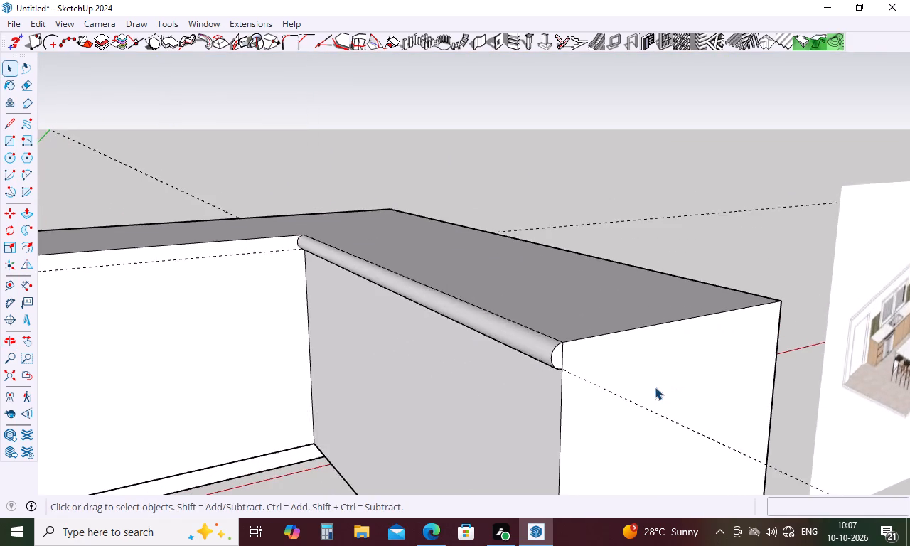
middle_drag(653, 387, 818, 235)
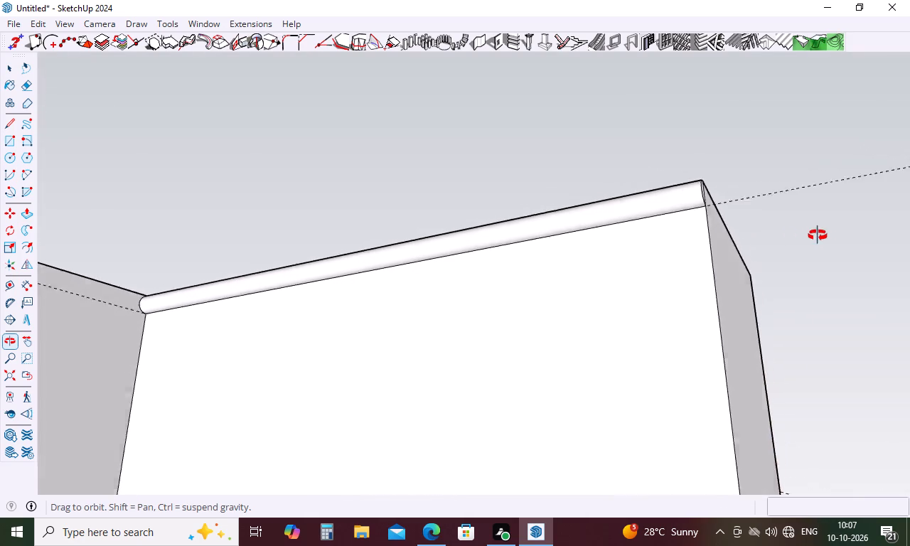
middle_drag(818, 235, 820, 352)
scroll(816, 325, down, 10)
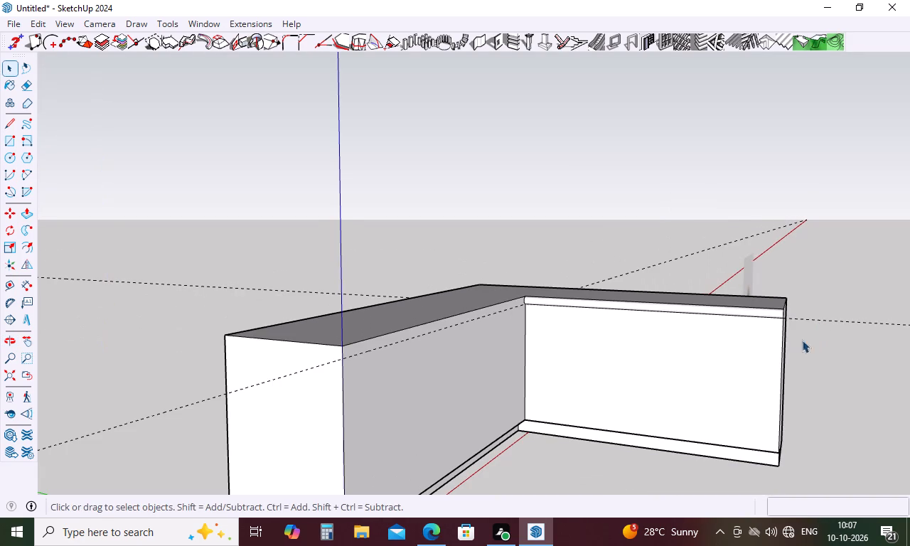
key(l)
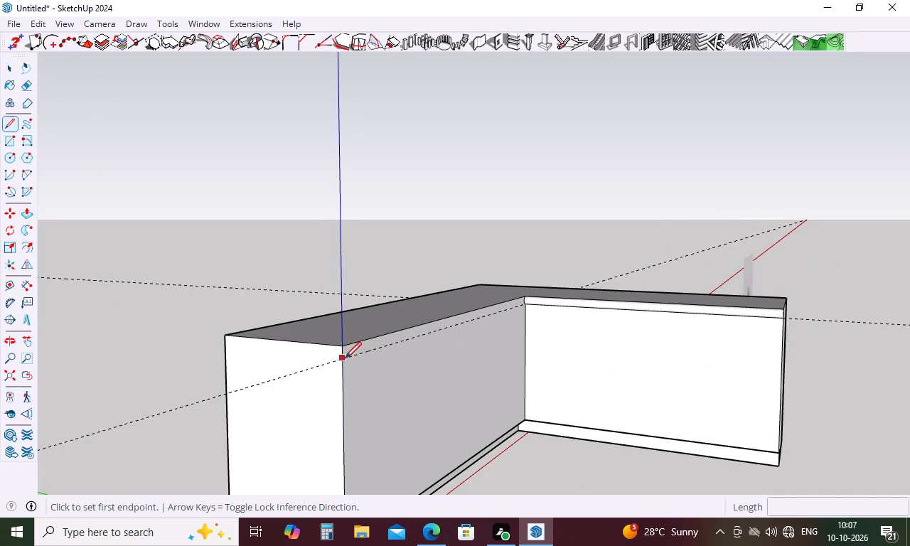
scroll(346, 359, up, 20)
scroll(346, 359, up, 6)
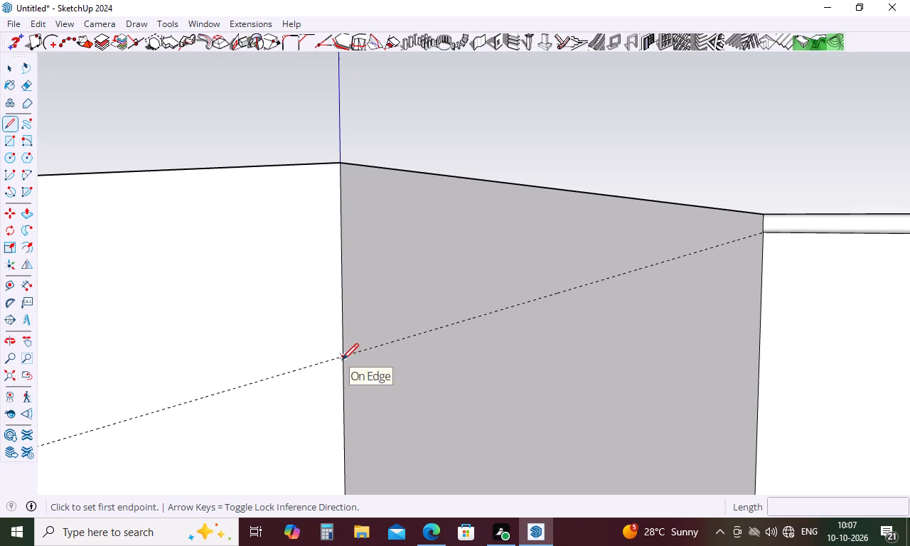
click(343, 359)
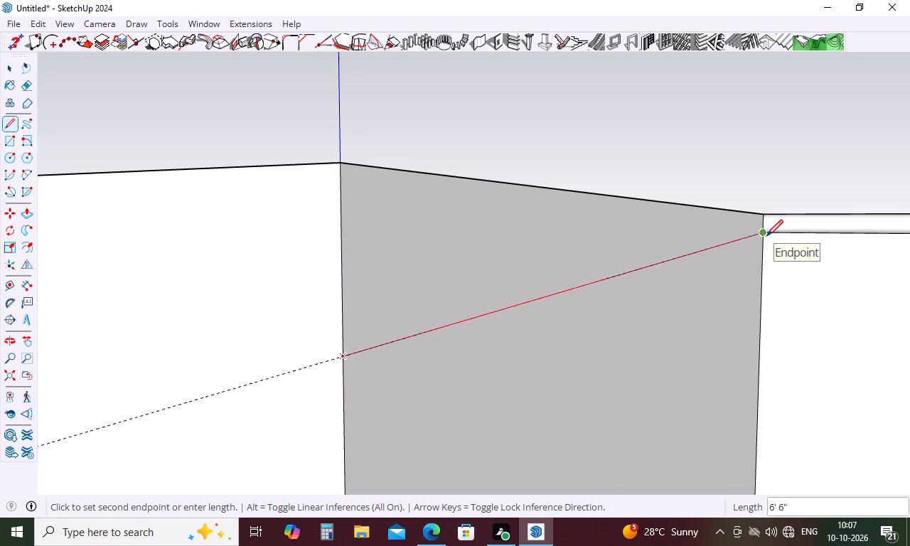
click(766, 236)
key(grave)
key(Escape)
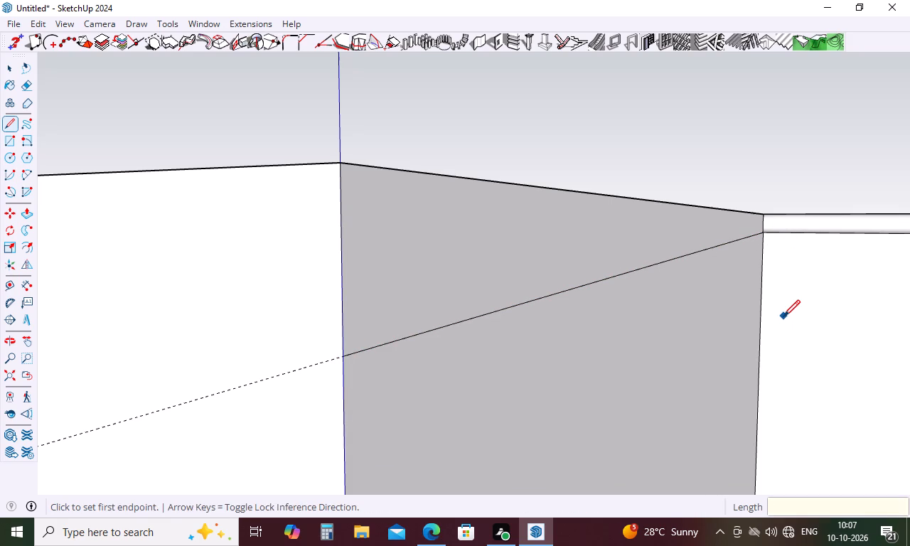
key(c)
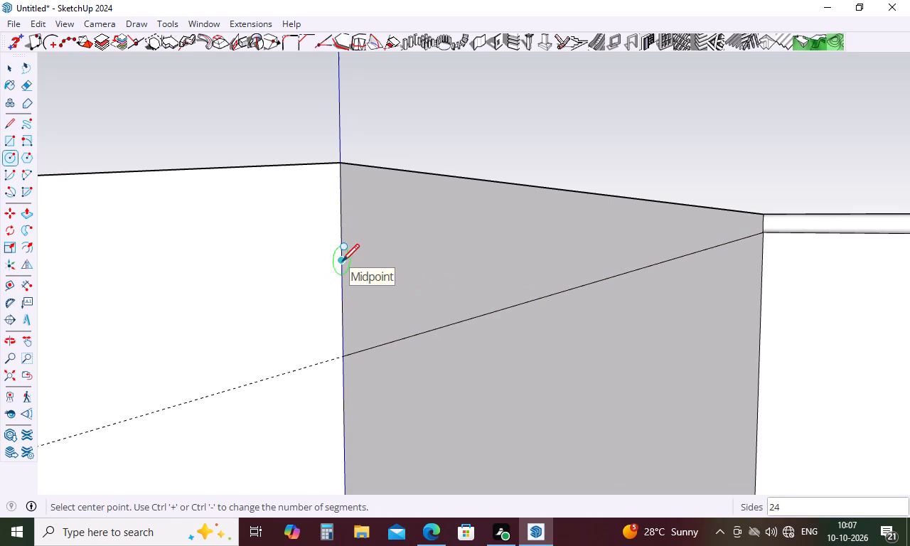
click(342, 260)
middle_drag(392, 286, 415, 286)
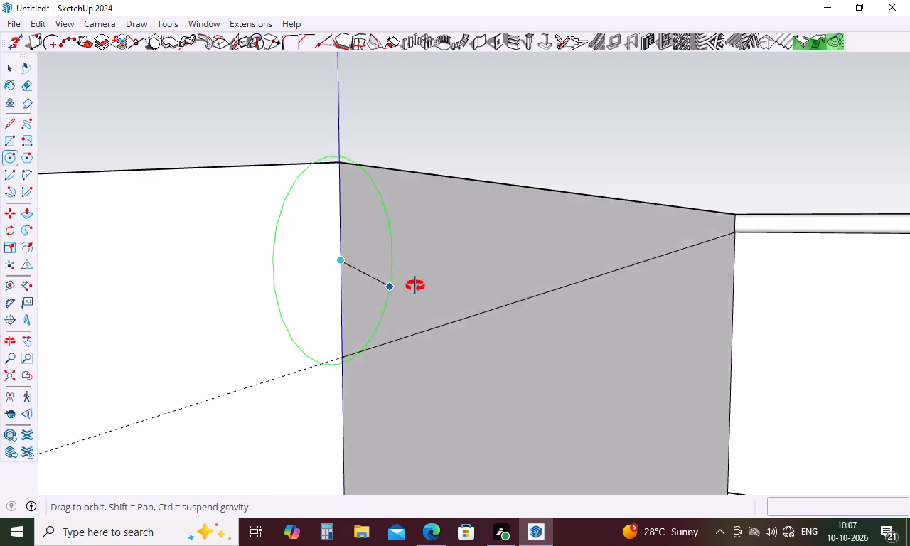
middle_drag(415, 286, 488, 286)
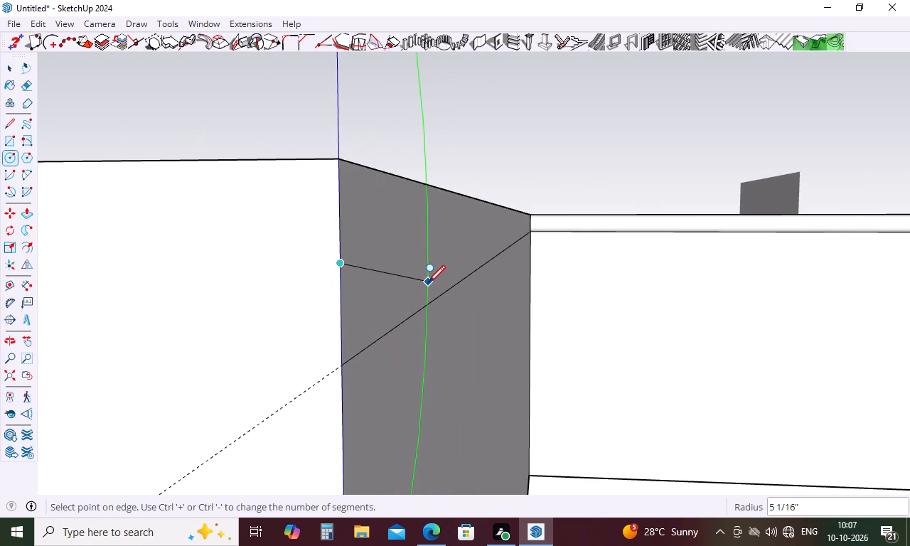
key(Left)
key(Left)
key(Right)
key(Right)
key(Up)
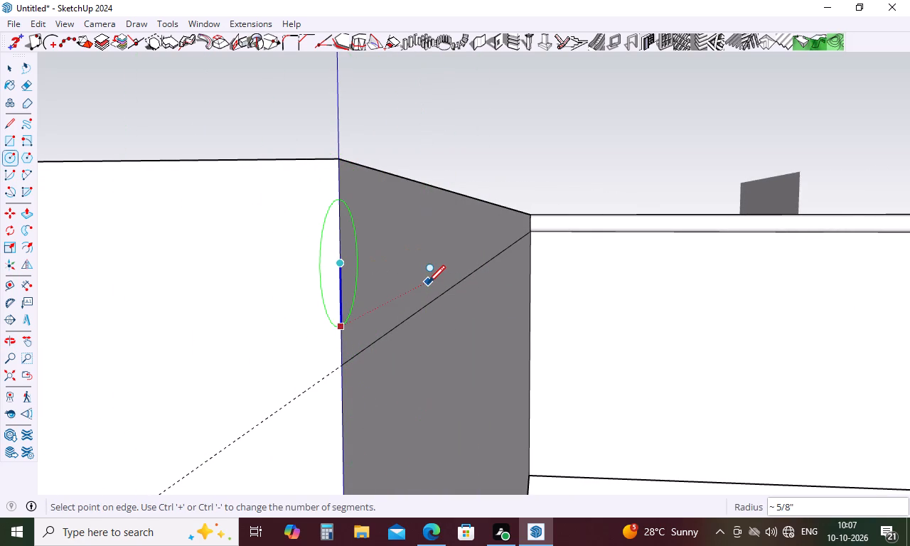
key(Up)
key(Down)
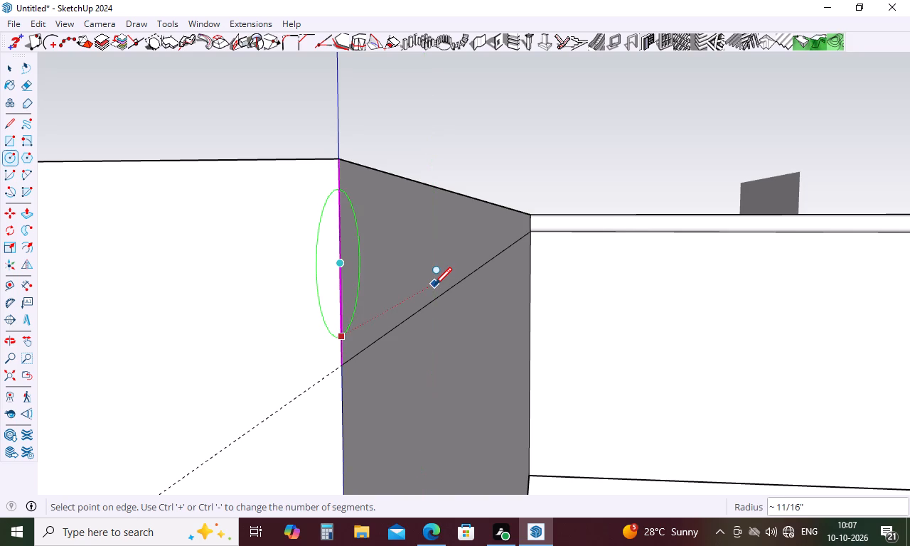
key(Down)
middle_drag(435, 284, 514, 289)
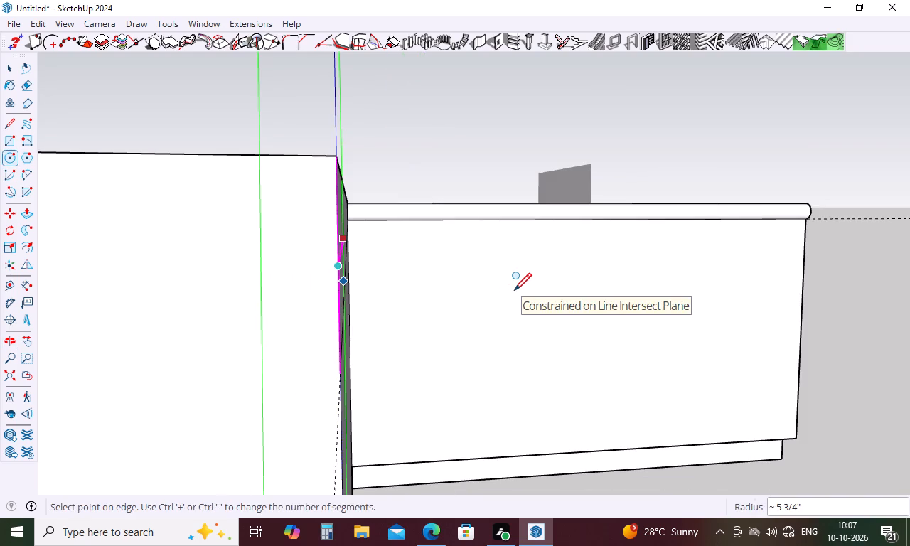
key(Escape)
Draw a 1" radius circle centred on the short top edge segment at the red-axis arm's free end, and erase the half lying on the end face.
key(c)
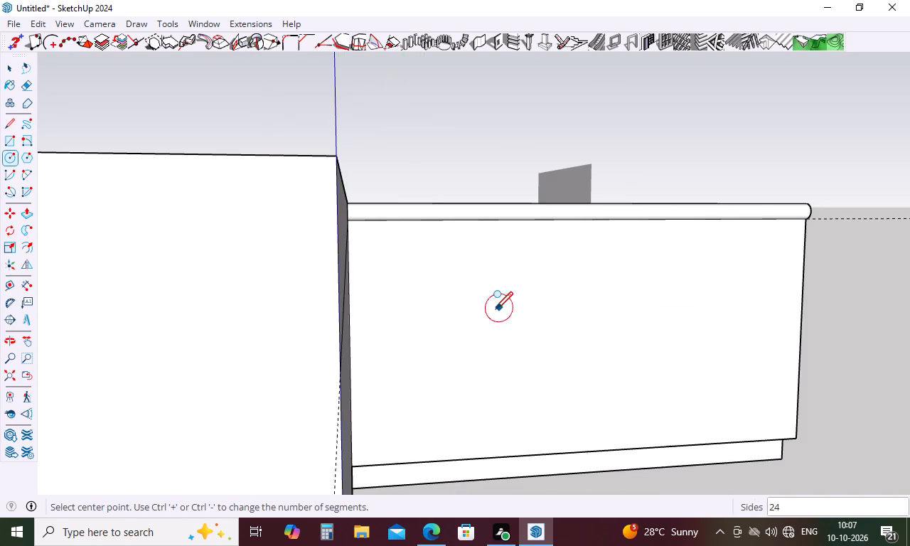
click(336, 265)
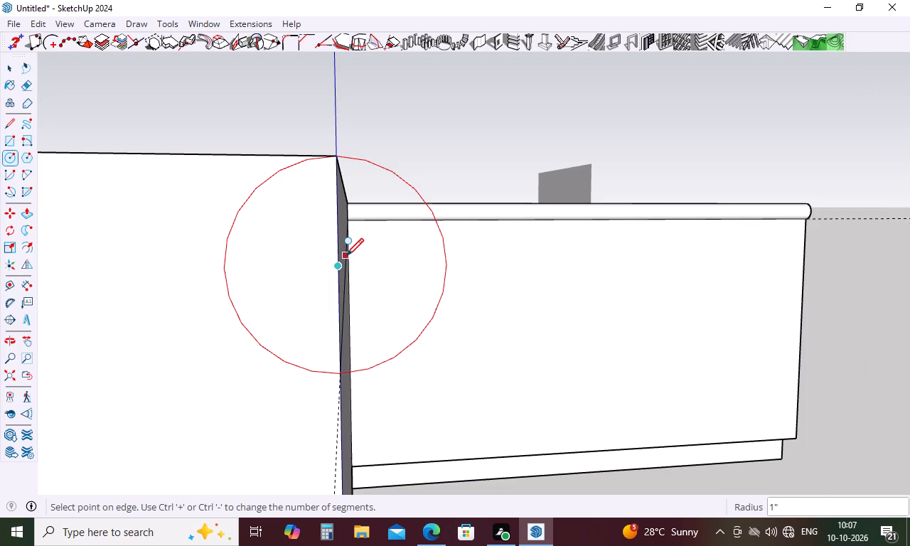
click(346, 248)
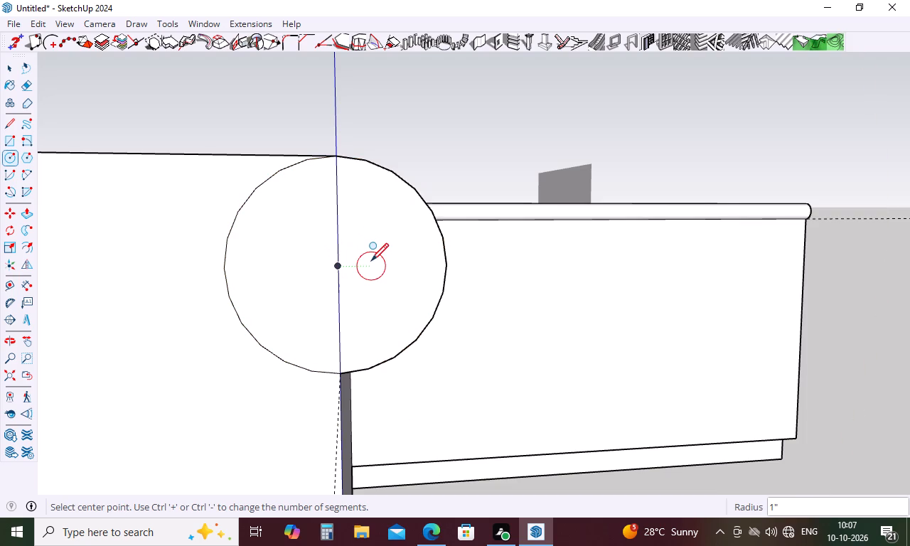
key(Escape)
key(e)
click(234, 229)
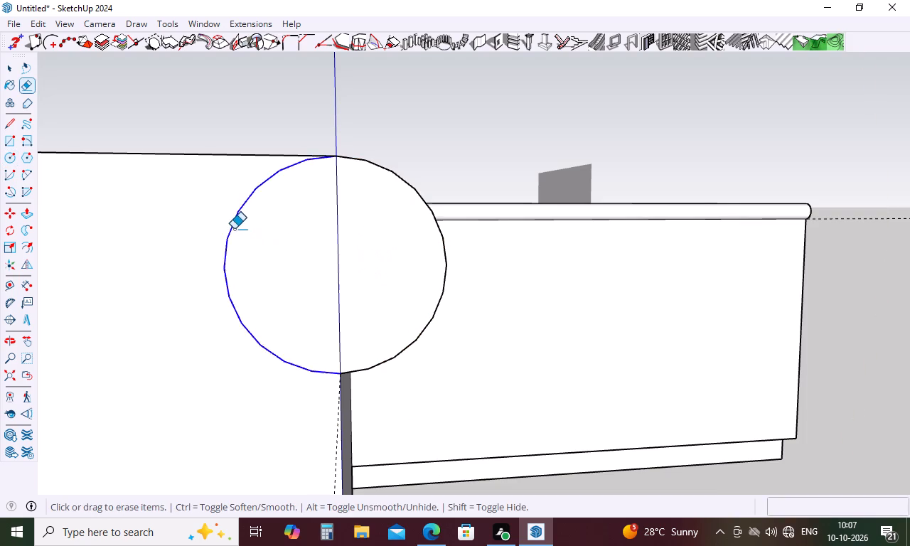
key(Escape)
Push/Pull the half-round profile 6' 6" along the red-axis arm up to the inner face of the other arm.
key(p)
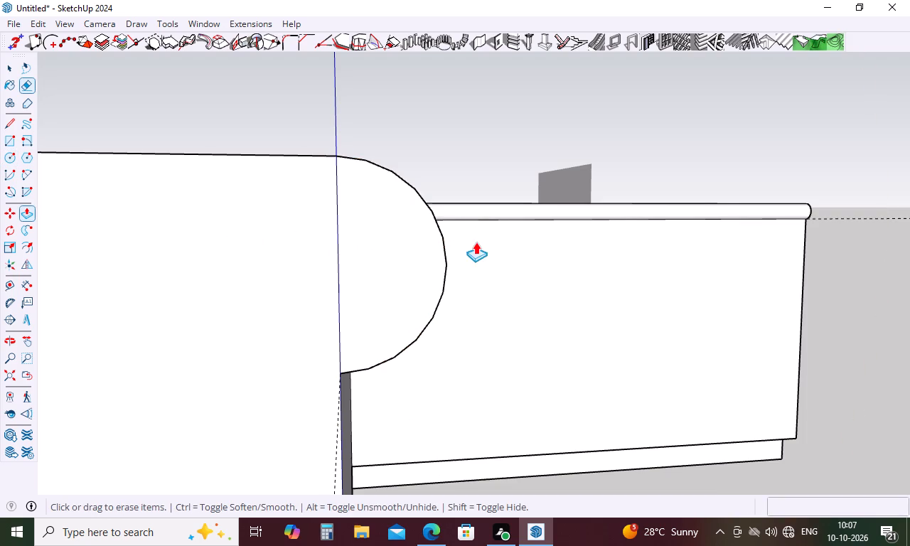
click(441, 281)
middle_drag(483, 250, 363, 328)
click(429, 252)
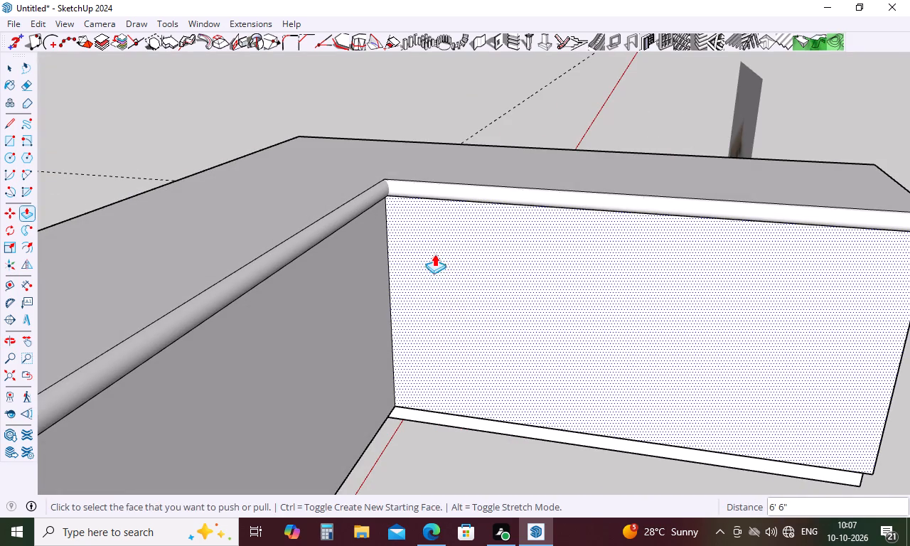
key(space)
Delete all the construction guides from the model.
scroll(412, 233, down, 5)
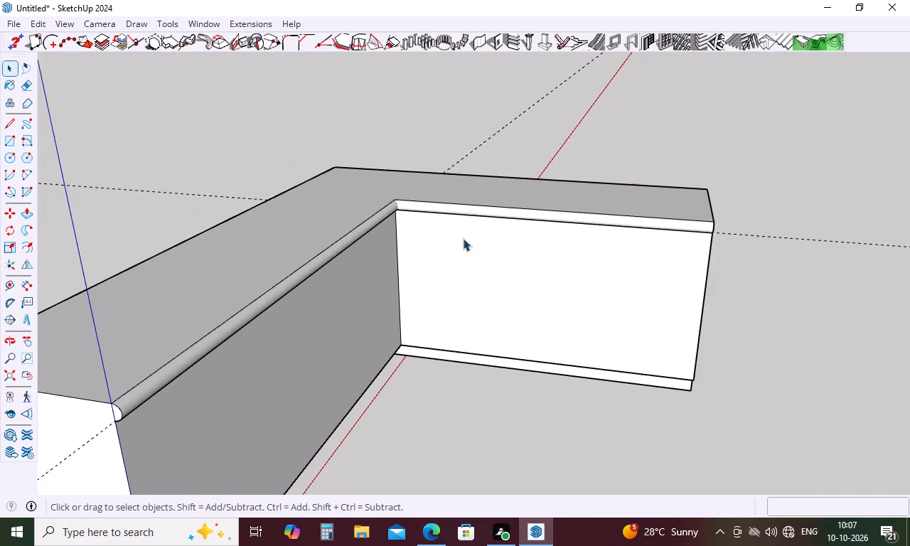
middle_drag(469, 240, 365, 259)
key(space)
click(407, 378)
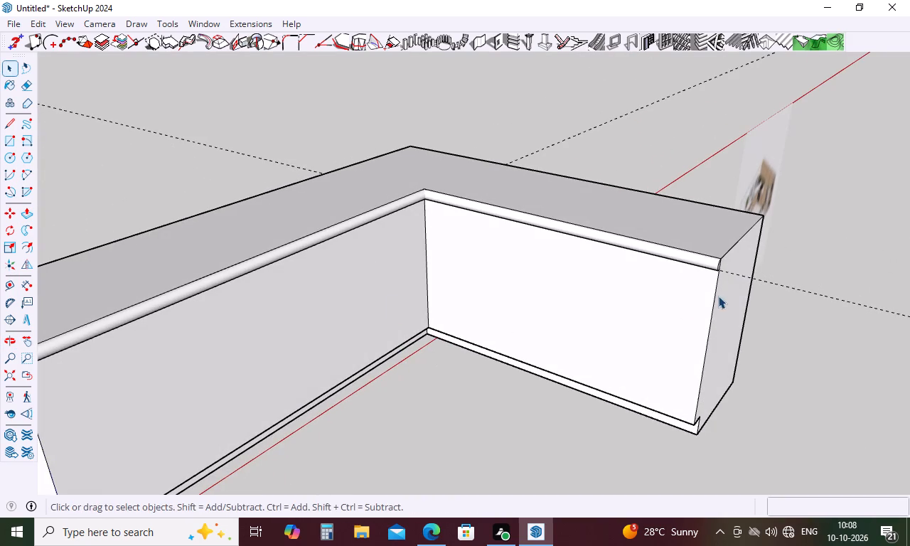
middle_drag(721, 296, 636, 316)
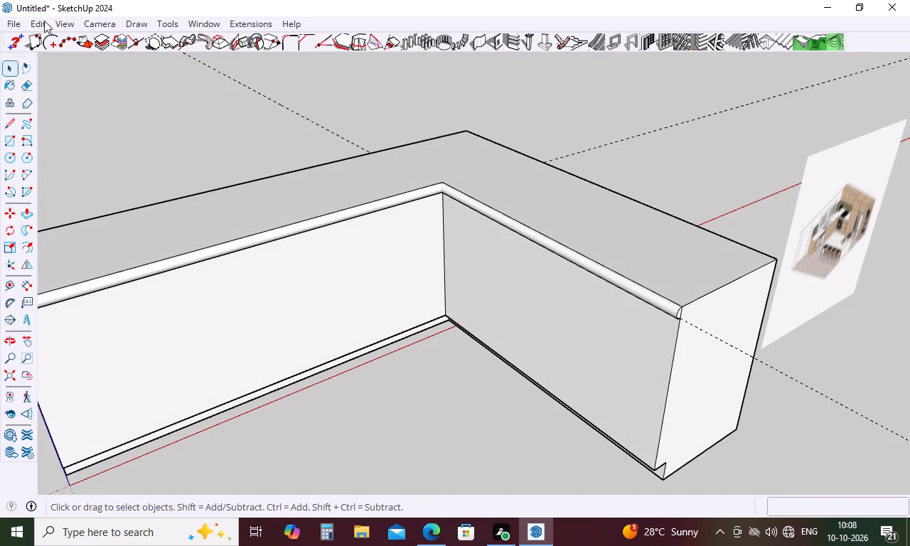
click(42, 22)
click(66, 163)
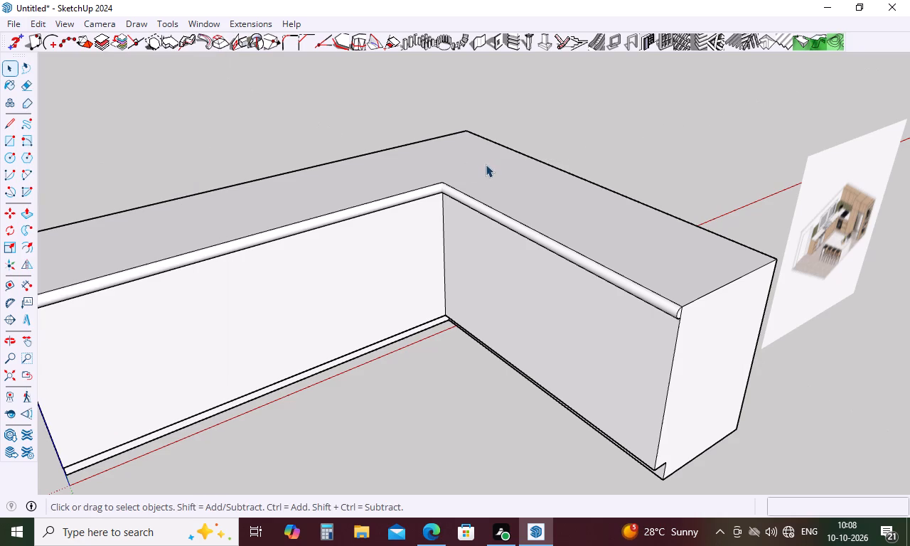
Delete the edge dividing the half-round profile from the end face at the free end of the shorter arm.
scroll(690, 201, down, 6)
middle_drag(698, 203, 388, 183)
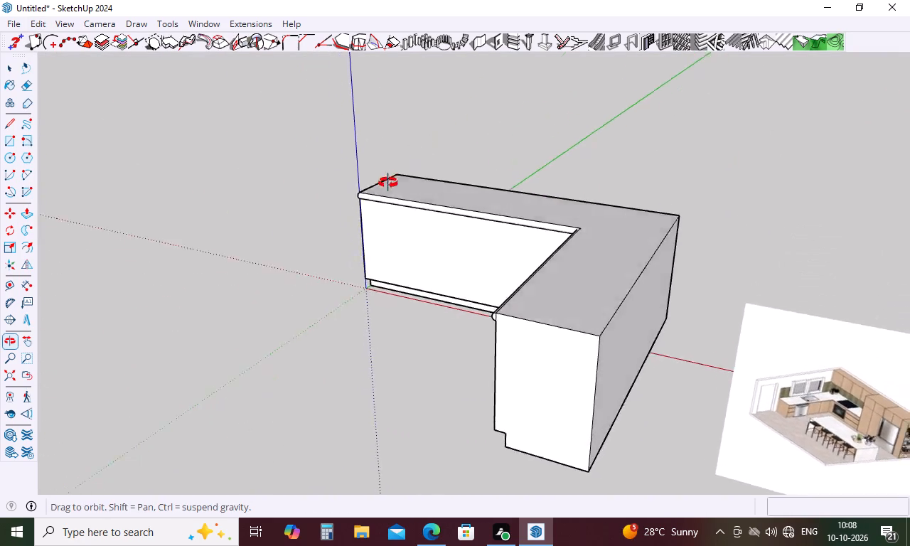
middle_drag(388, 183, 508, 219)
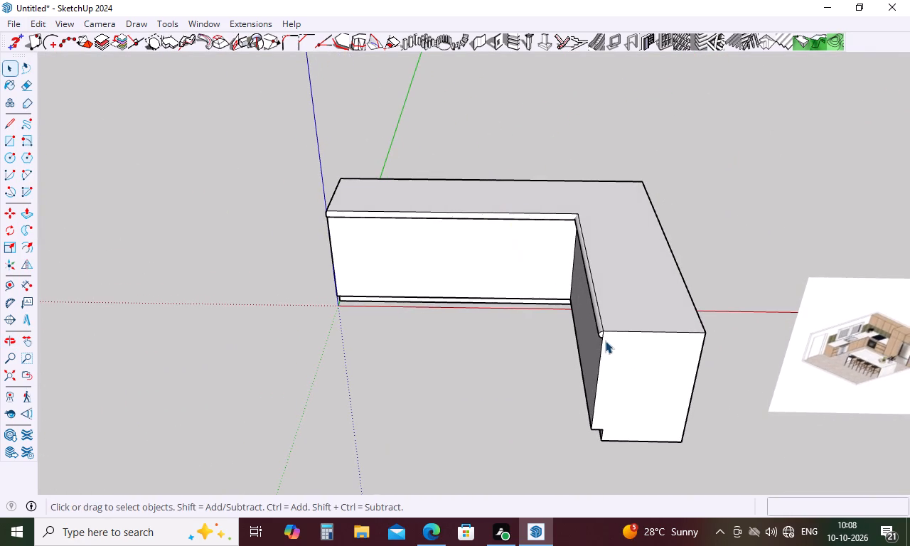
scroll(605, 340, up, 6)
middle_drag(607, 346, 629, 267)
scroll(617, 238, up, 20)
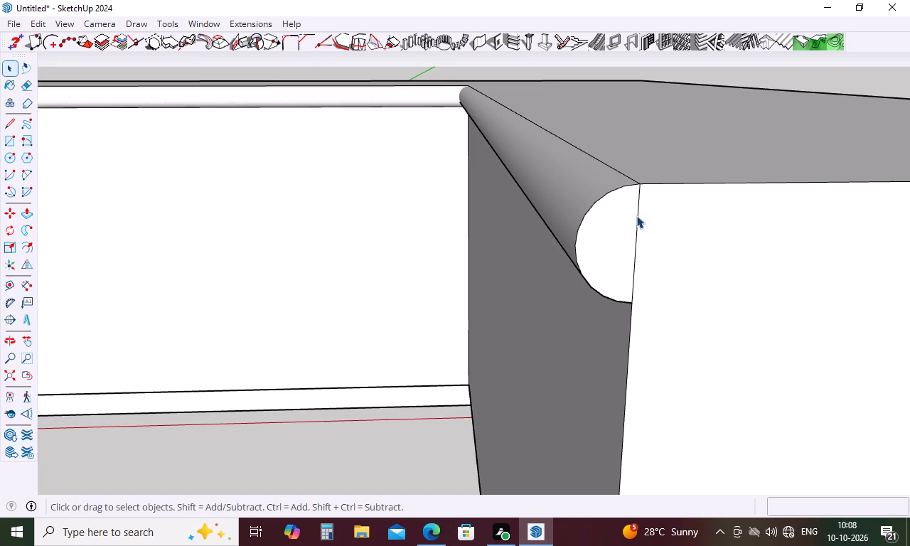
click(636, 214)
key(Delete)
Delete the edge dividing the half-round profile from the end face at the red-axis arm's free end.
scroll(614, 207, down, 20)
scroll(614, 207, down, 8)
middle_drag(660, 232, 682, 243)
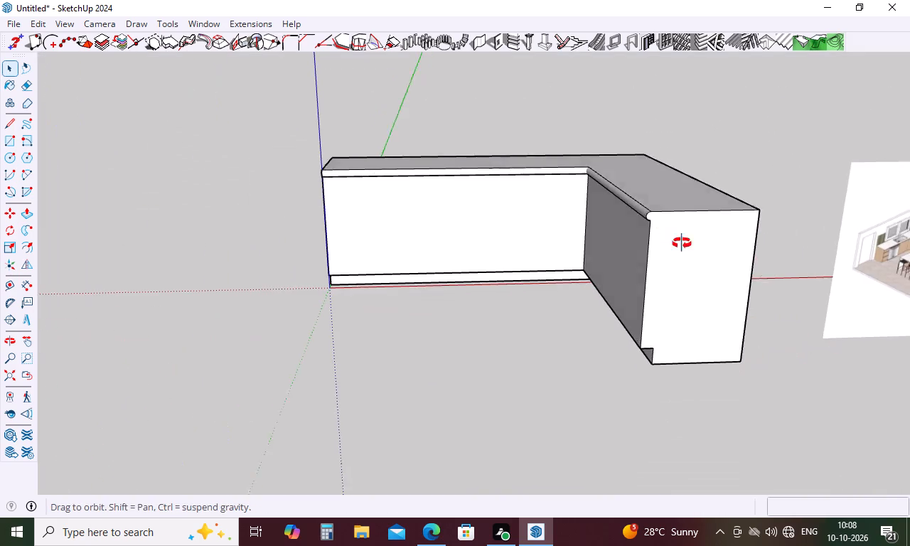
middle_drag(682, 243, 868, 245)
middle_drag(365, 258, 720, 263)
scroll(491, 235, up, 13)
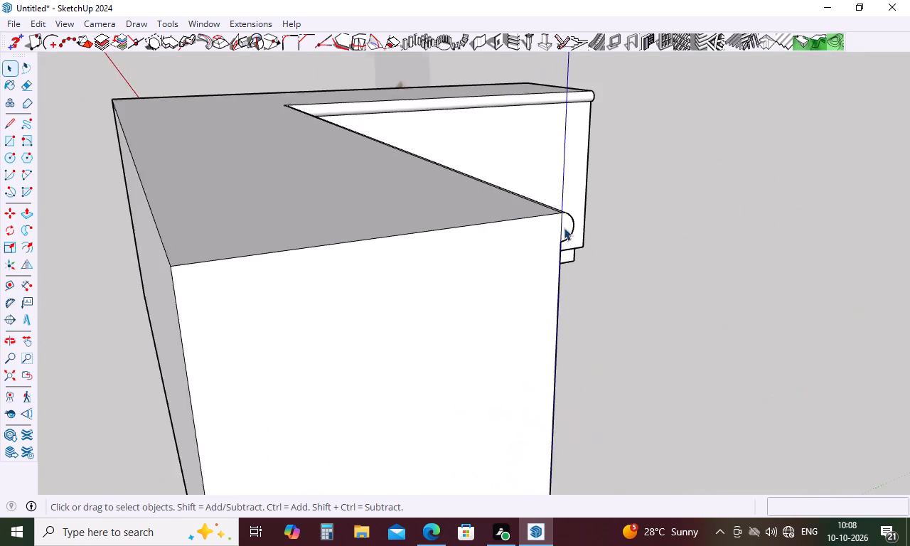
scroll(564, 227, up, 9)
click(553, 222)
key(Delete)
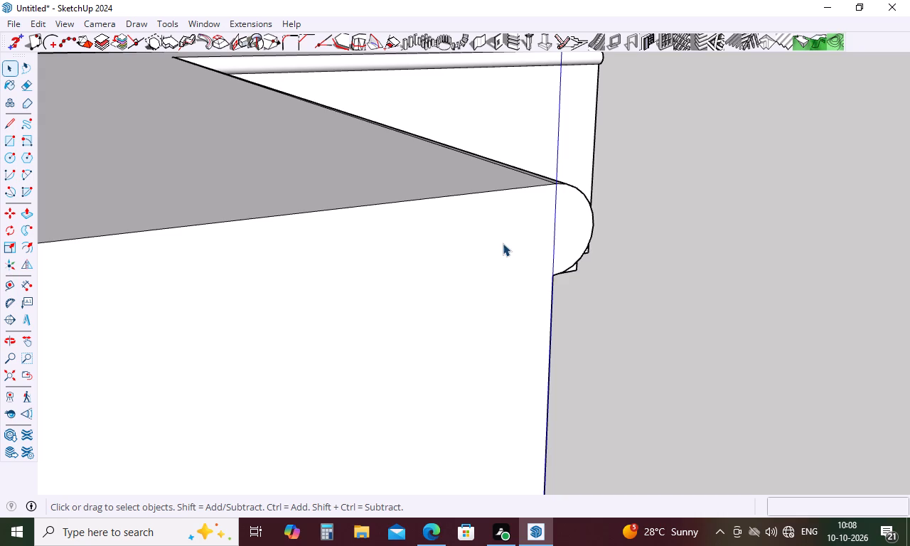
Inspect the L-shaped counter from several angles and examine the kitchen reference image up close.
scroll(496, 242, down, 20)
scroll(496, 242, down, 4)
middle_drag(589, 235, 349, 323)
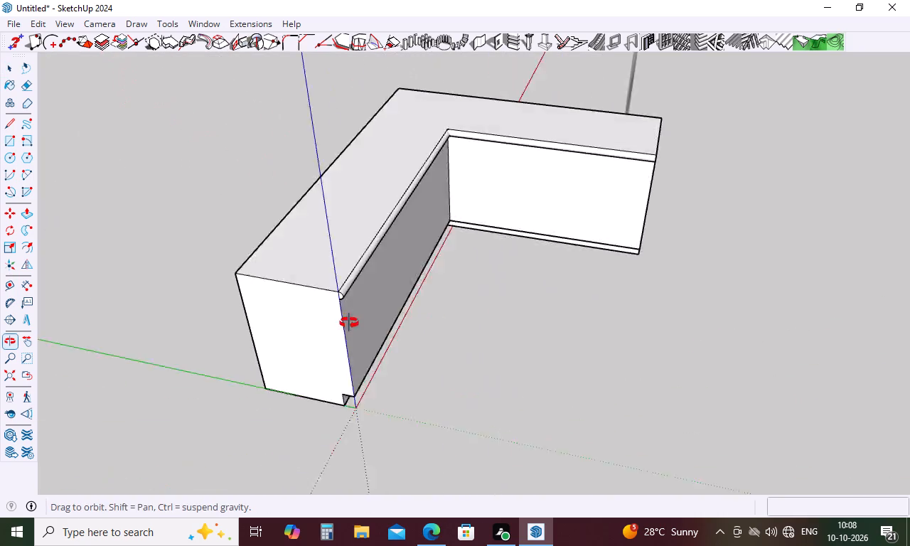
middle_drag(349, 323, 245, 275)
middle_drag(464, 262, 296, 242)
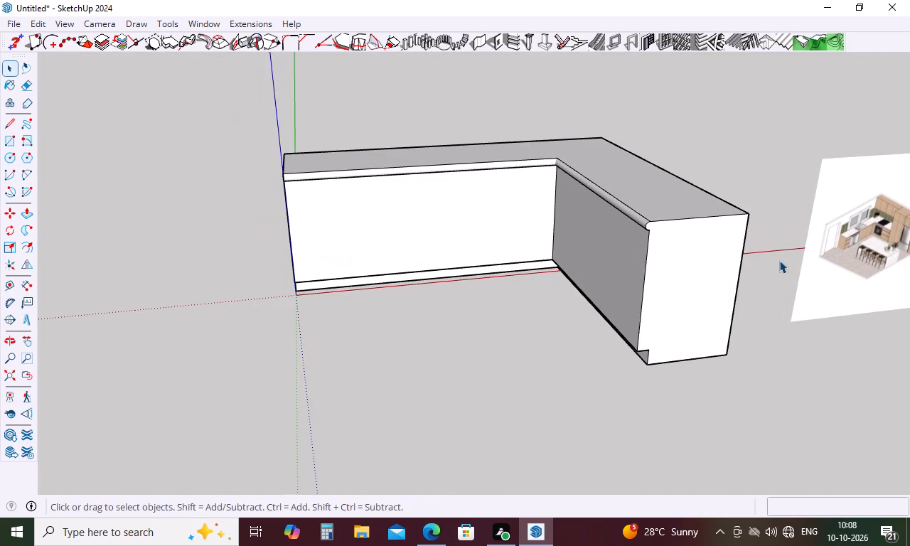
middle_drag(727, 260, 522, 227)
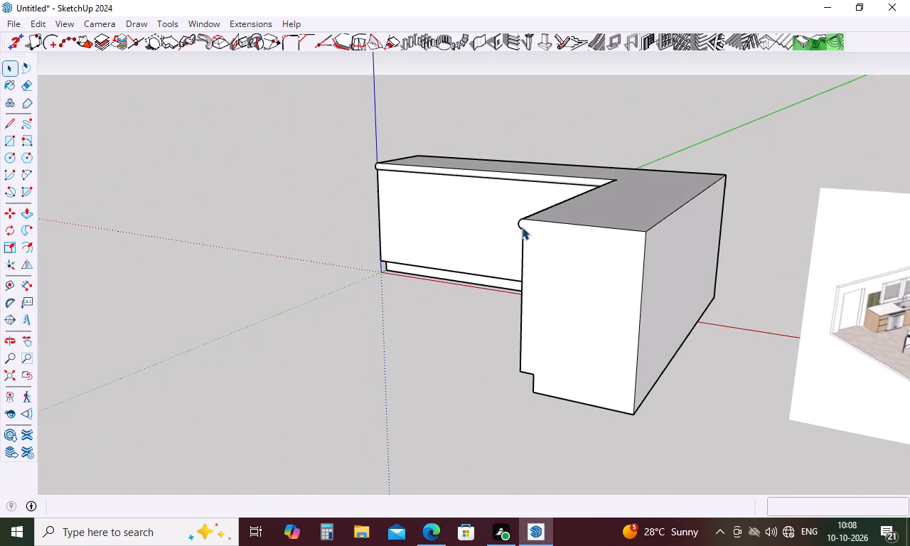
scroll(522, 227, down, 10)
middle_drag(513, 230, 639, 274)
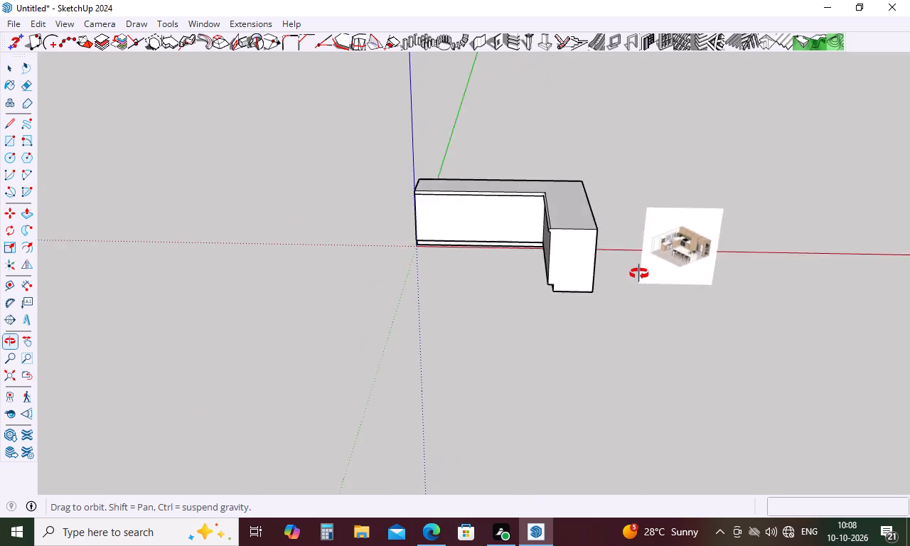
middle_drag(639, 274, 649, 407)
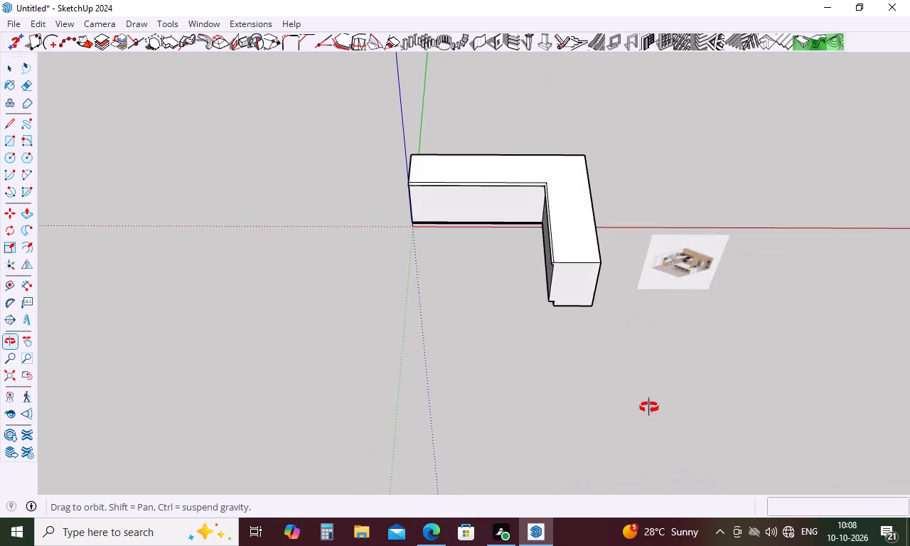
middle_drag(649, 407, 746, 443)
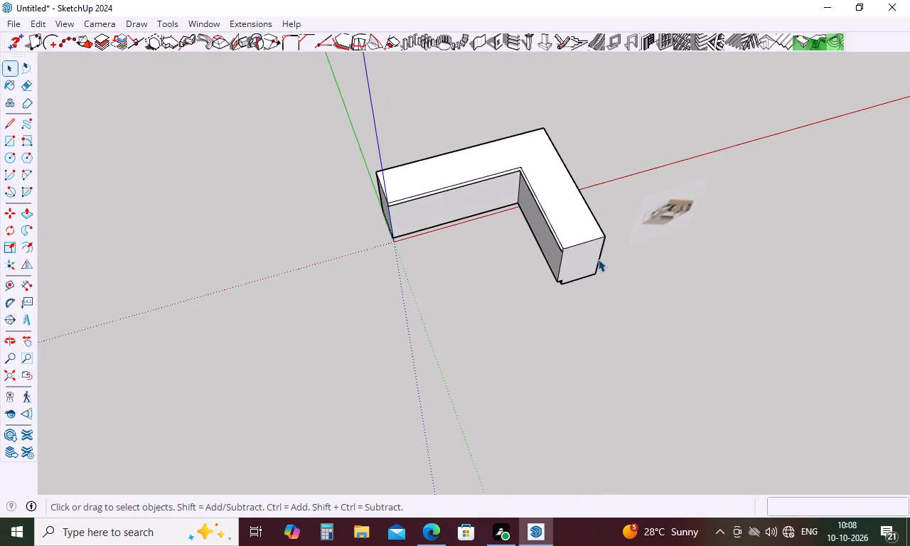
middle_drag(598, 259, 566, 97)
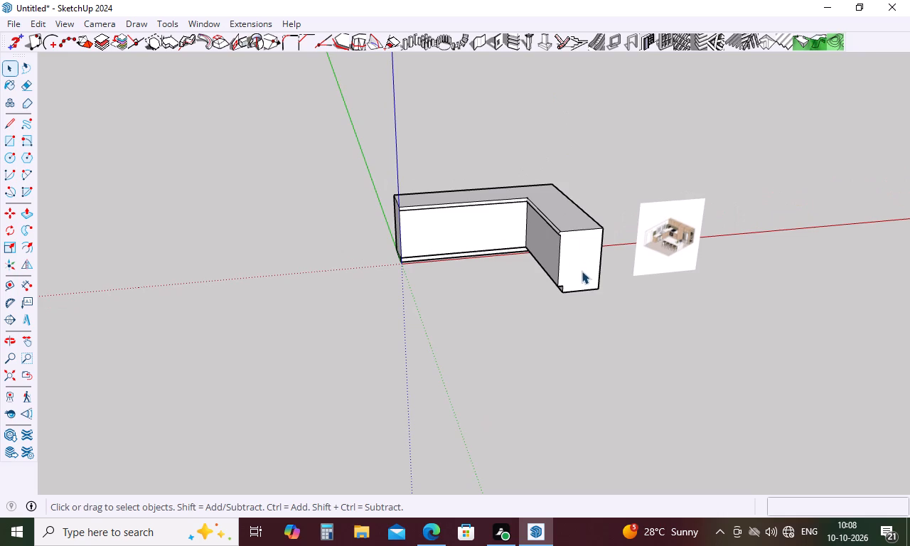
scroll(603, 252, up, 4)
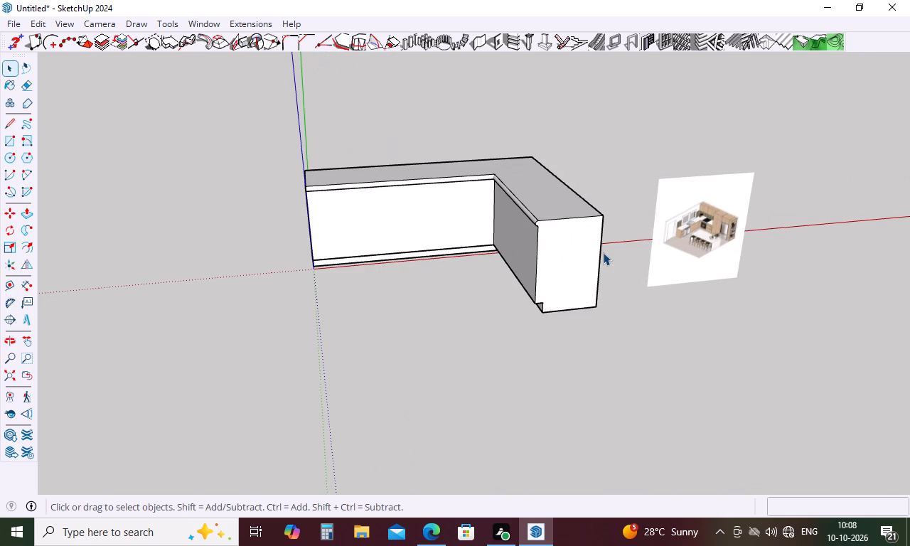
middle_drag(504, 278, 633, 203)
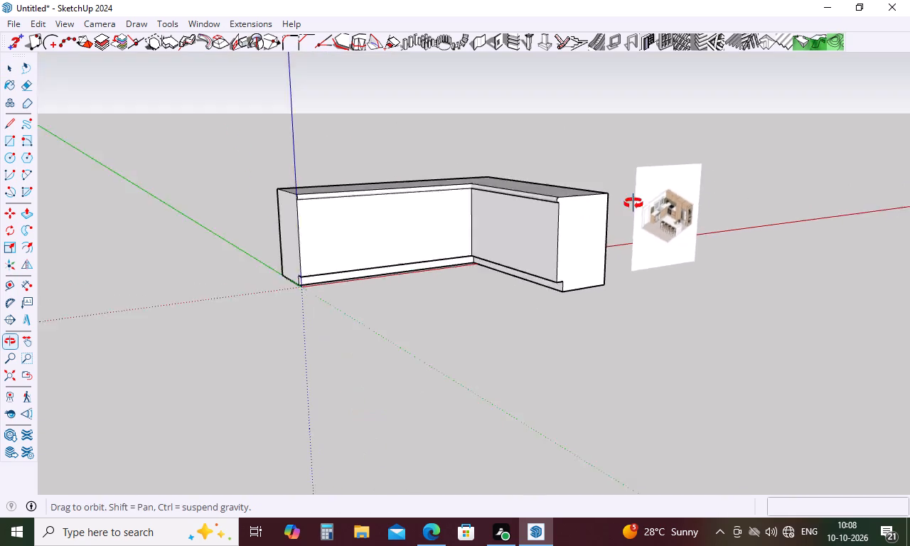
middle_drag(633, 203, 499, 259)
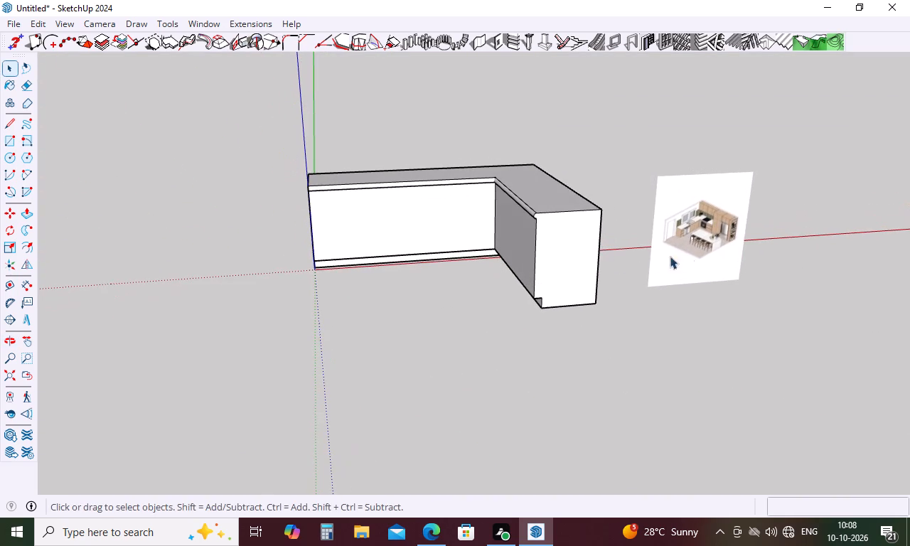
scroll(714, 245, up, 16)
scroll(733, 213, up, 5)
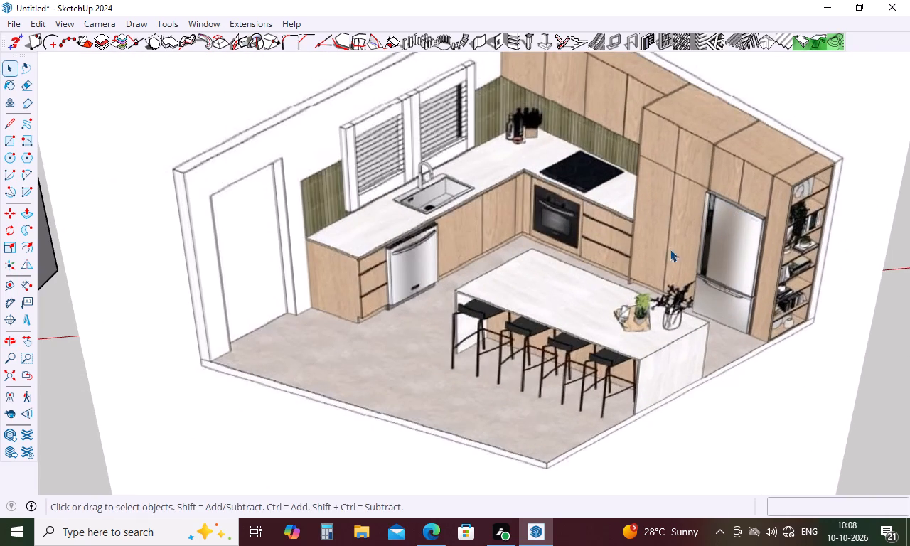
Measure the outer back edges of both worktop arms with the Dimension tool, without placing a dimension.
scroll(629, 218, down, 4)
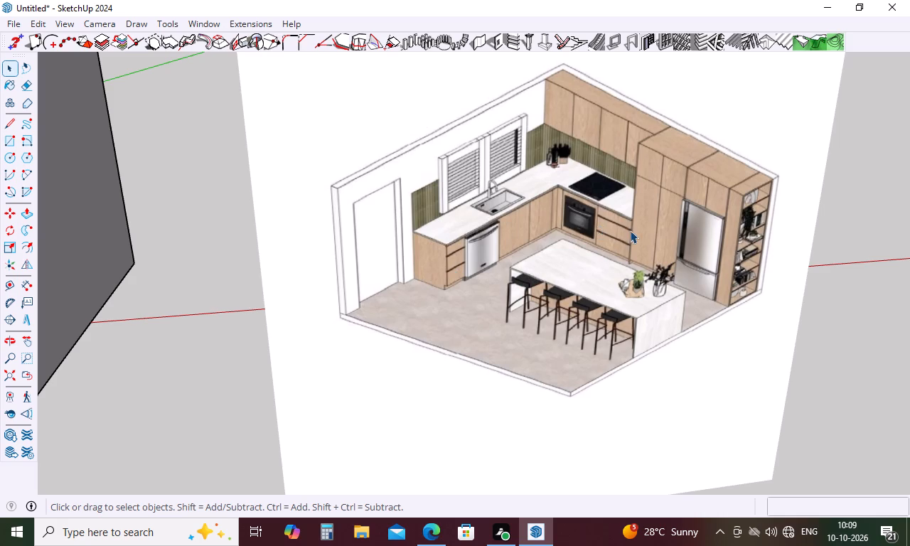
scroll(692, 217, down, 15)
middle_drag(690, 225, 737, 299)
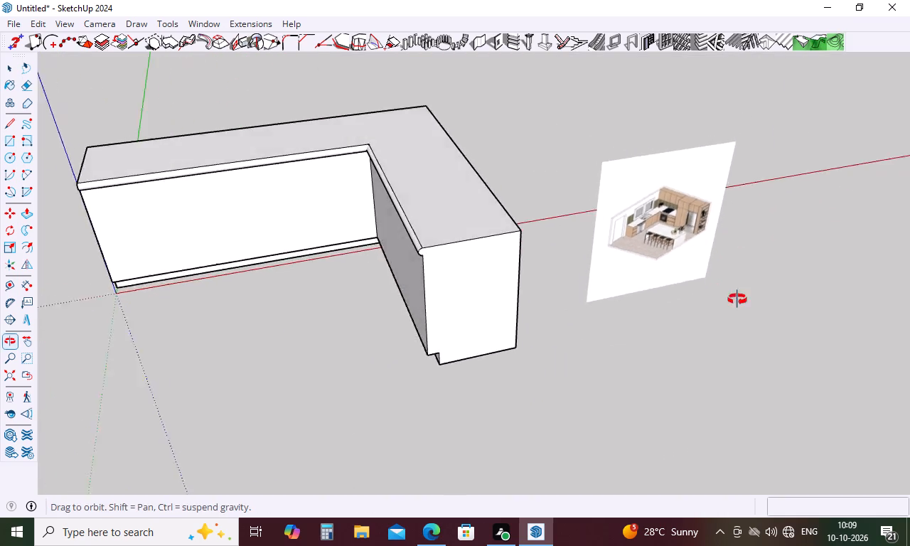
middle_drag(737, 299, 750, 302)
scroll(628, 230, down, 5)
middle_drag(628, 232, 631, 318)
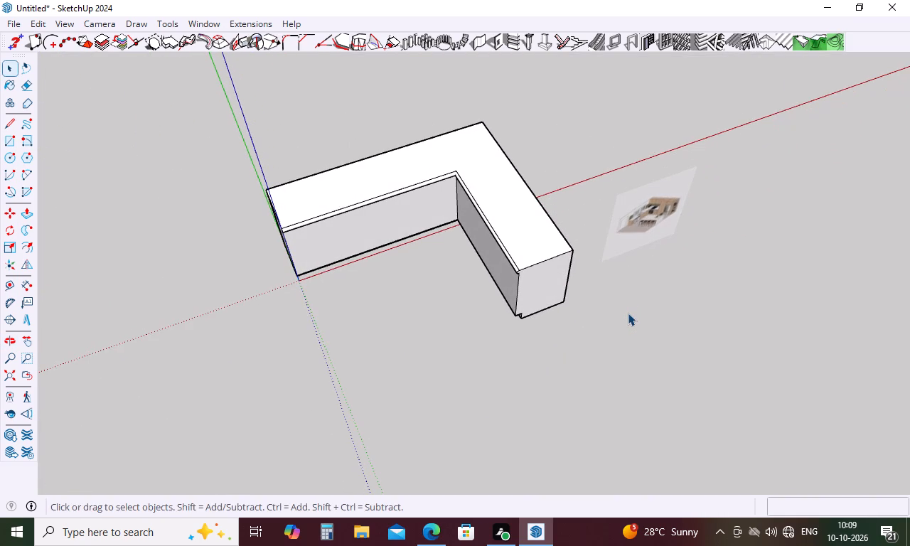
click(24, 282)
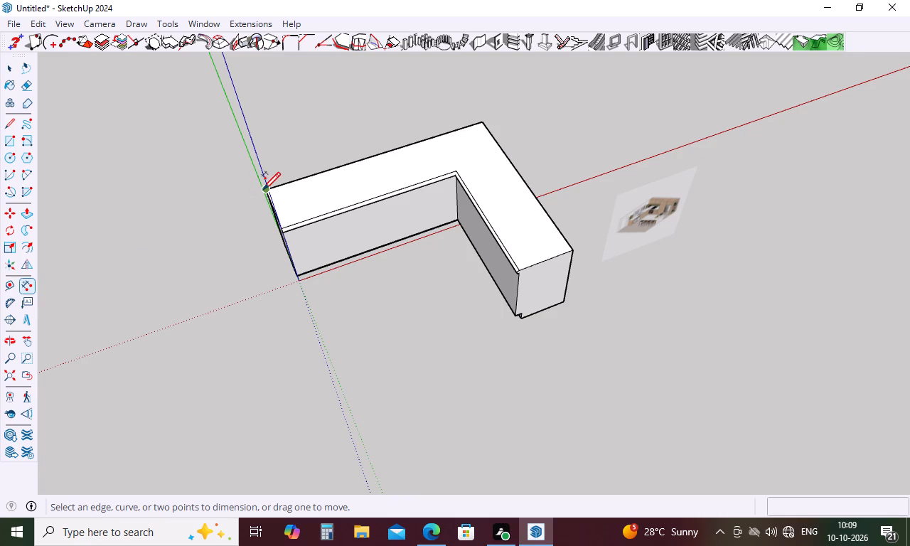
click(263, 188)
click(480, 122)
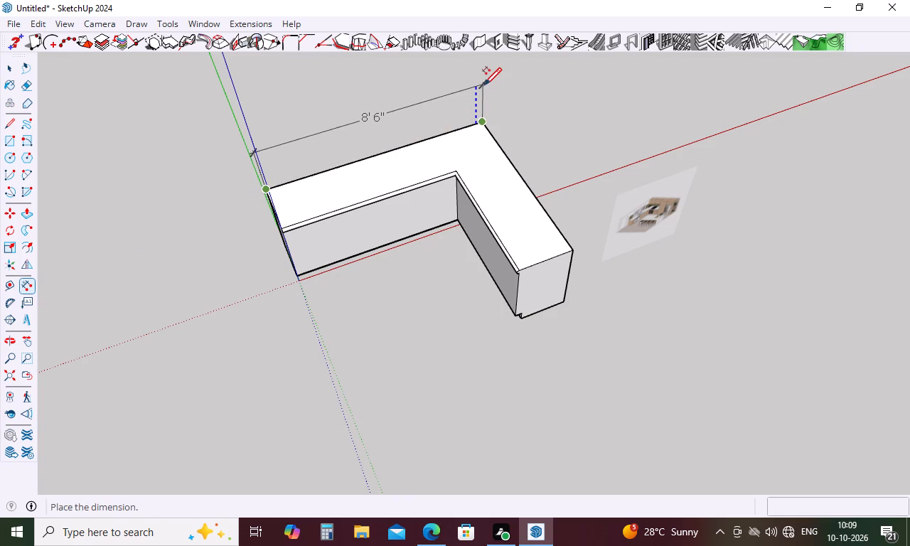
key(space)
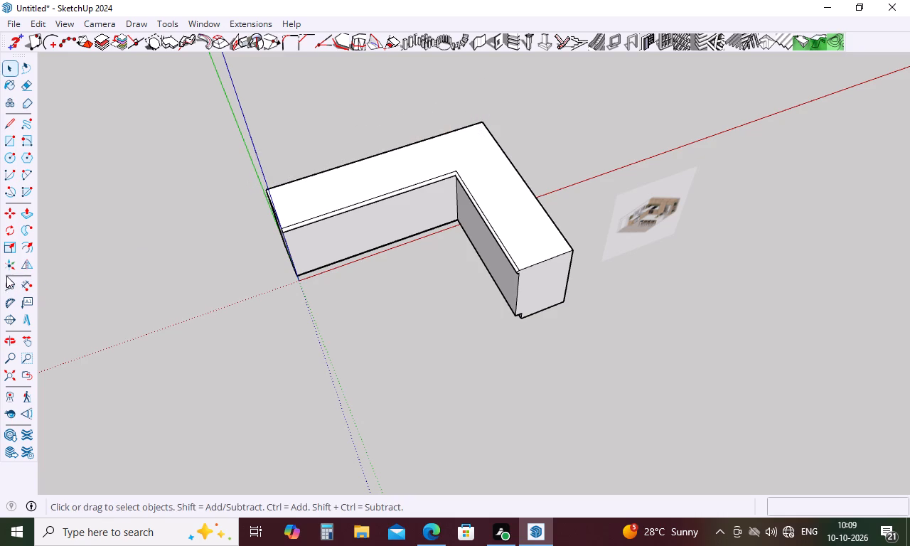
click(23, 288)
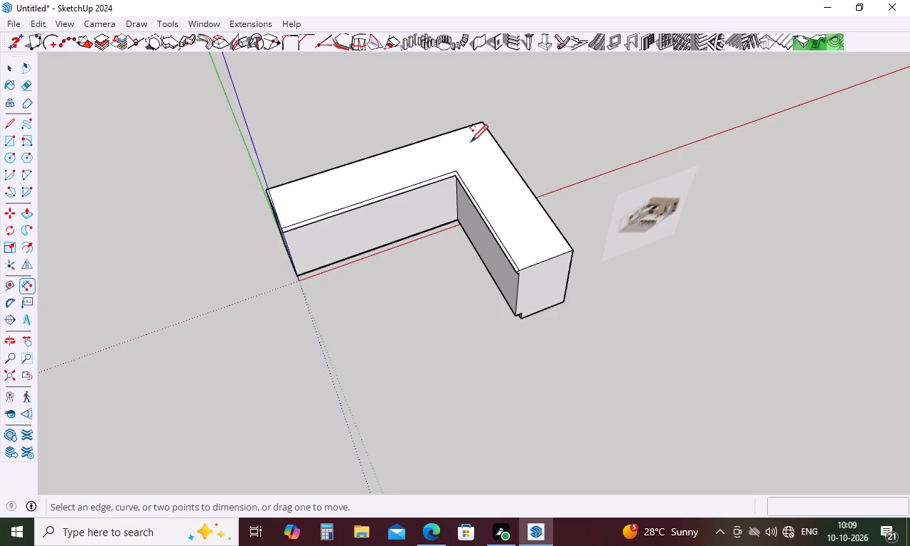
click(480, 120)
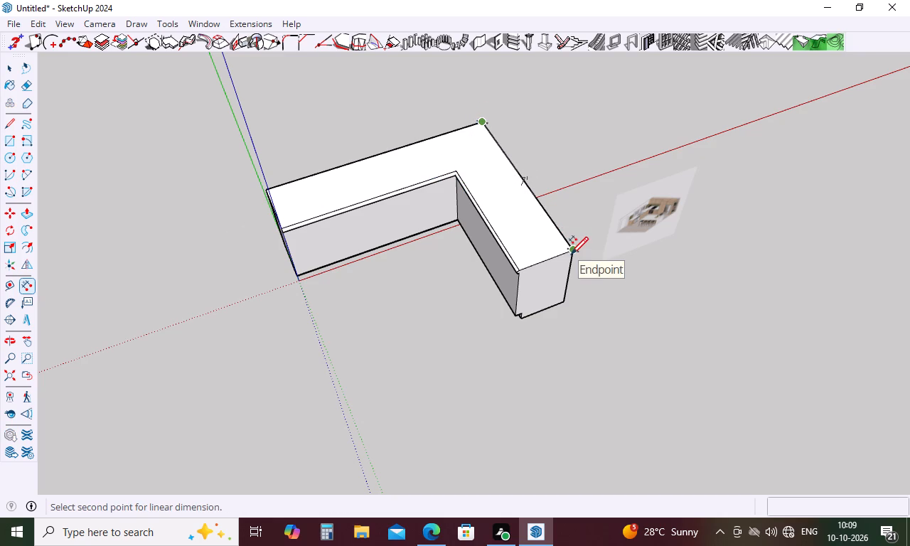
key(Escape)
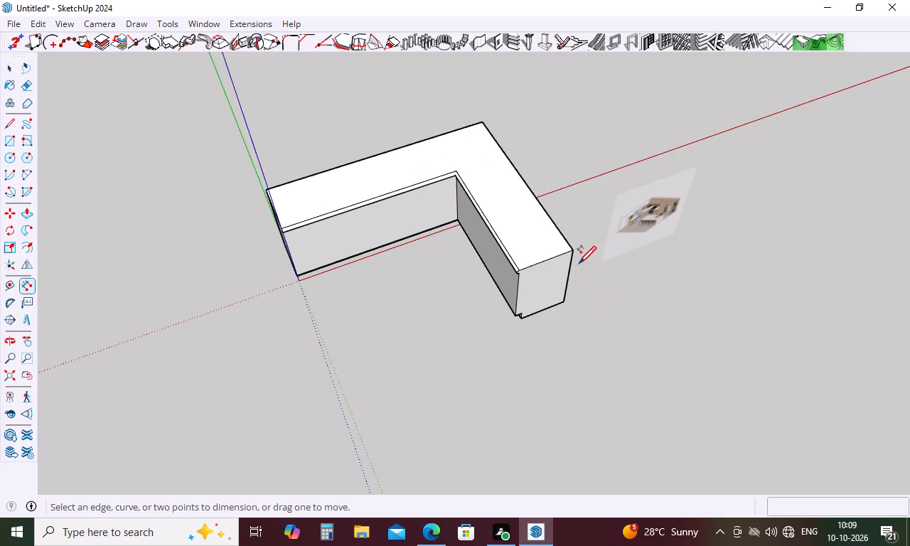
Examine the kitchen reference image and compare its counter, cabinet and appliance layout with the L-shaped counter model.
scroll(573, 269, down, 5)
middle_drag(571, 274, 574, 128)
scroll(520, 240, up, 9)
key(Escape)
scroll(606, 284, up, 1)
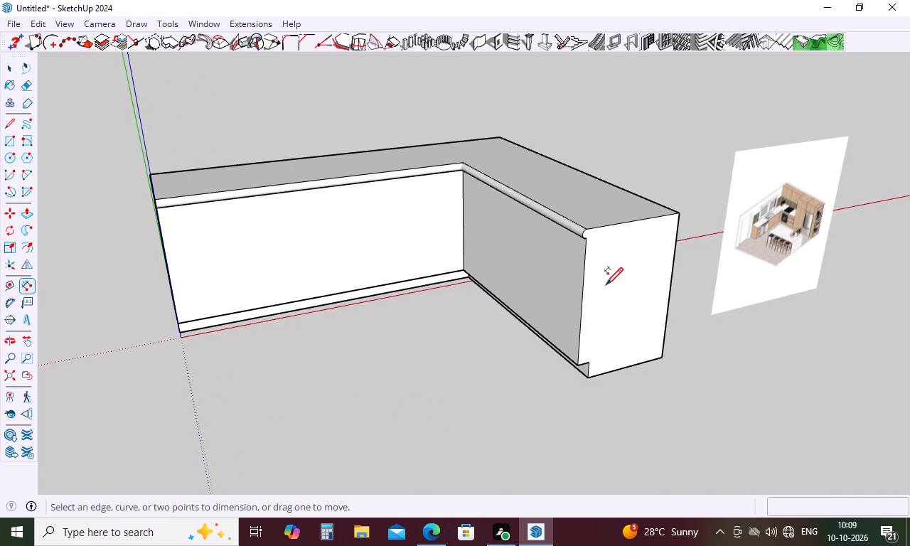
scroll(869, 186, up, 5)
scroll(820, 274, up, 9)
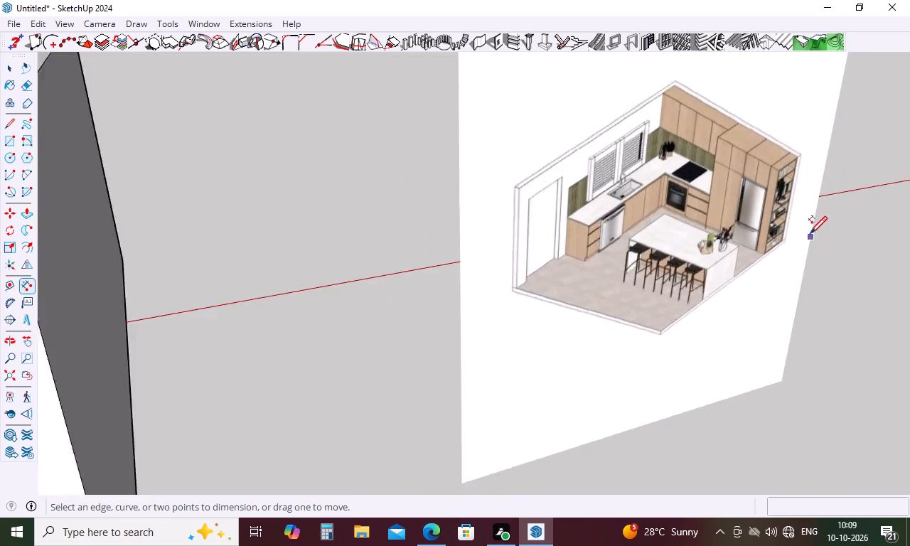
scroll(810, 232, up, 6)
middle_drag(772, 232, 788, 235)
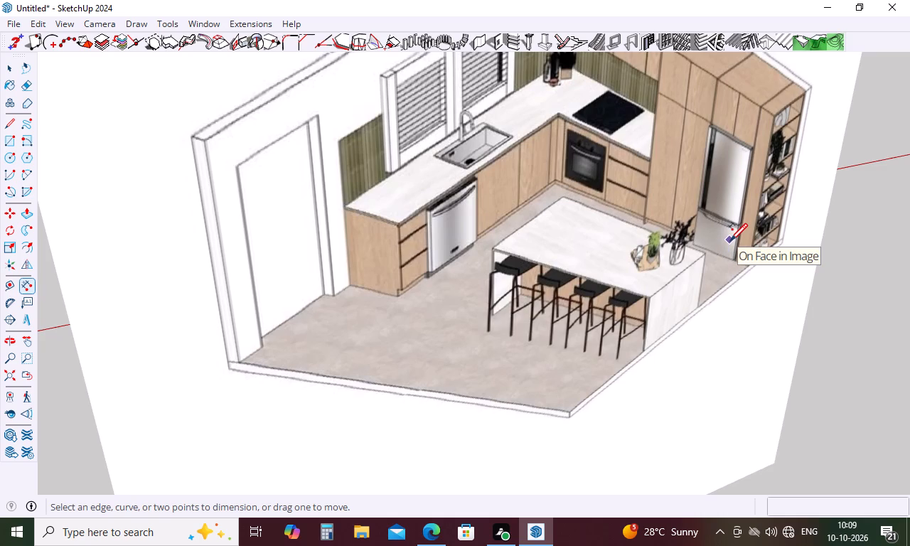
scroll(665, 272, down, 4)
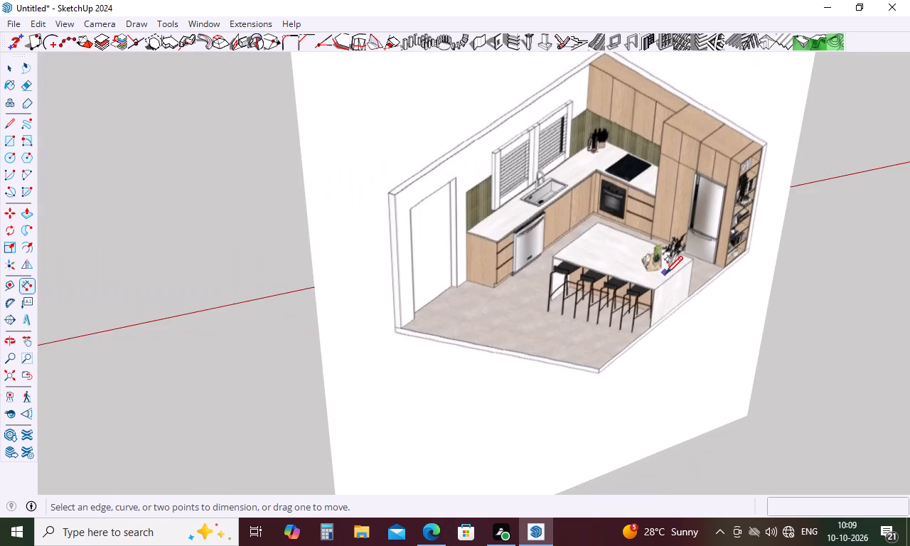
scroll(680, 252, down, 9)
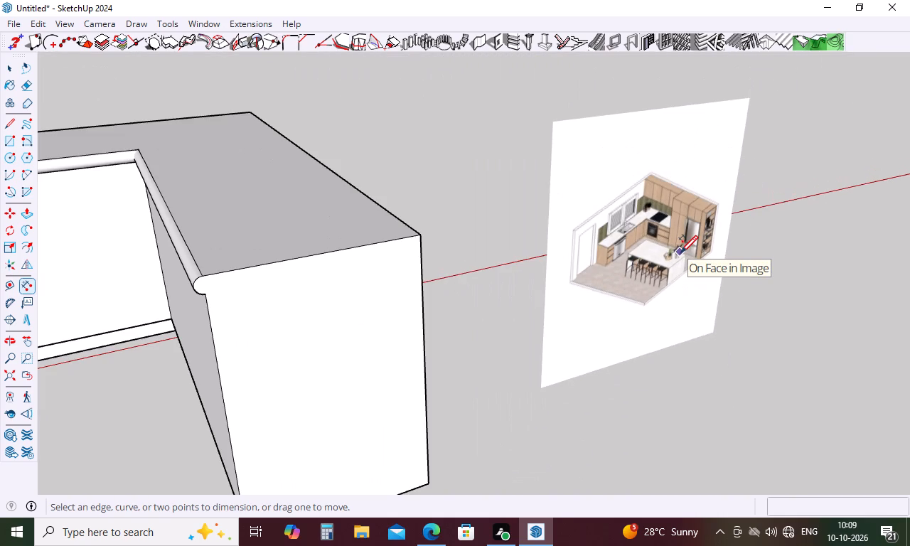
scroll(704, 242, up, 10)
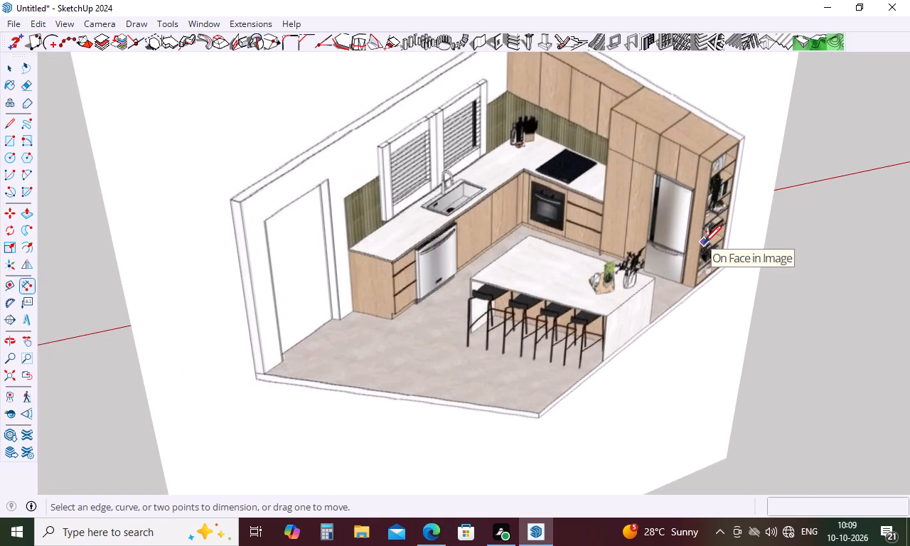
scroll(702, 242, up, 5)
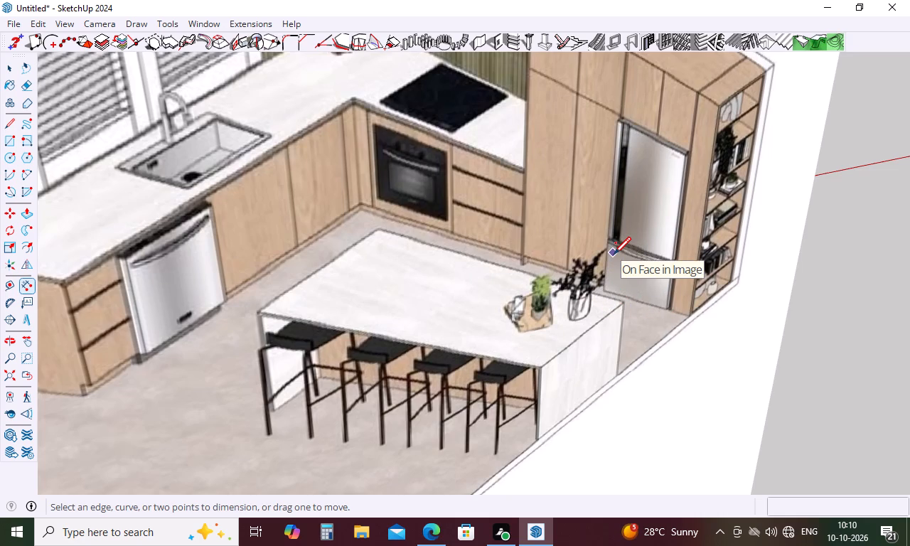
scroll(628, 250, down, 5)
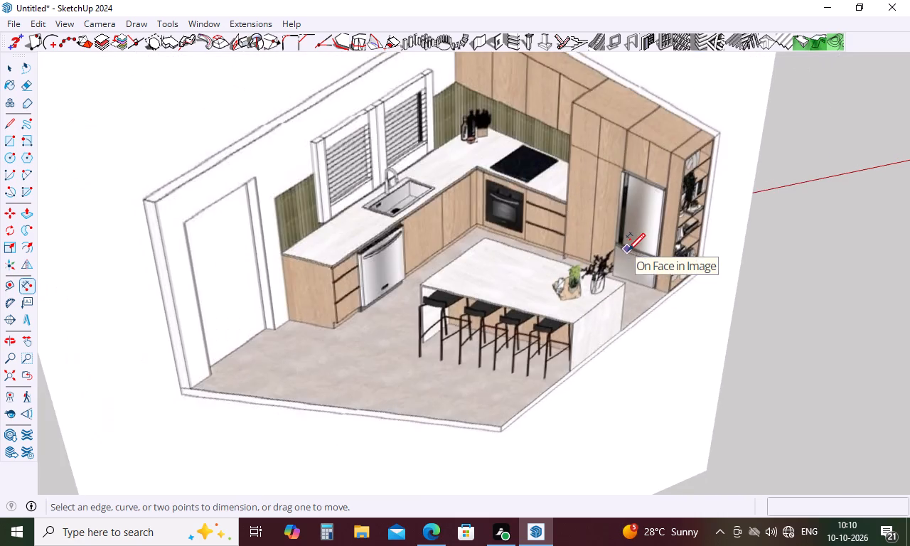
scroll(628, 250, down, 4)
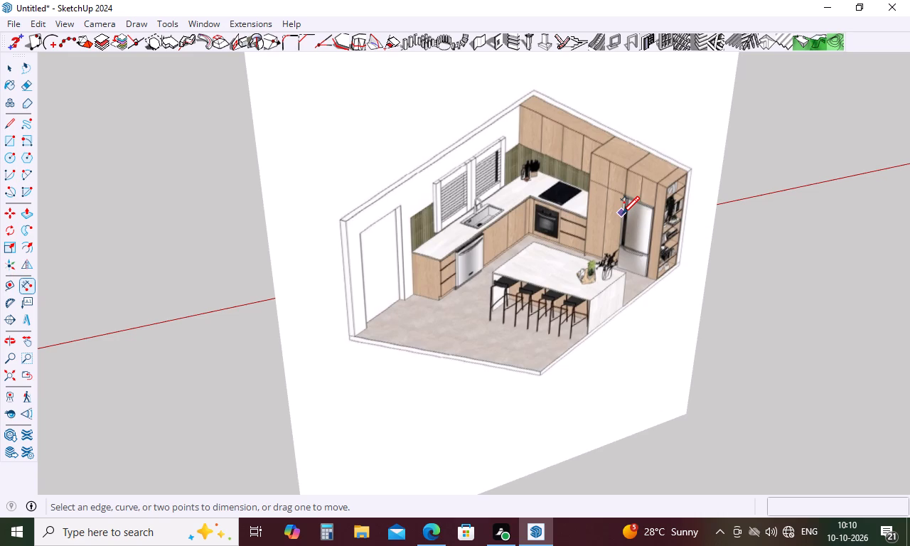
scroll(622, 213, up, 5)
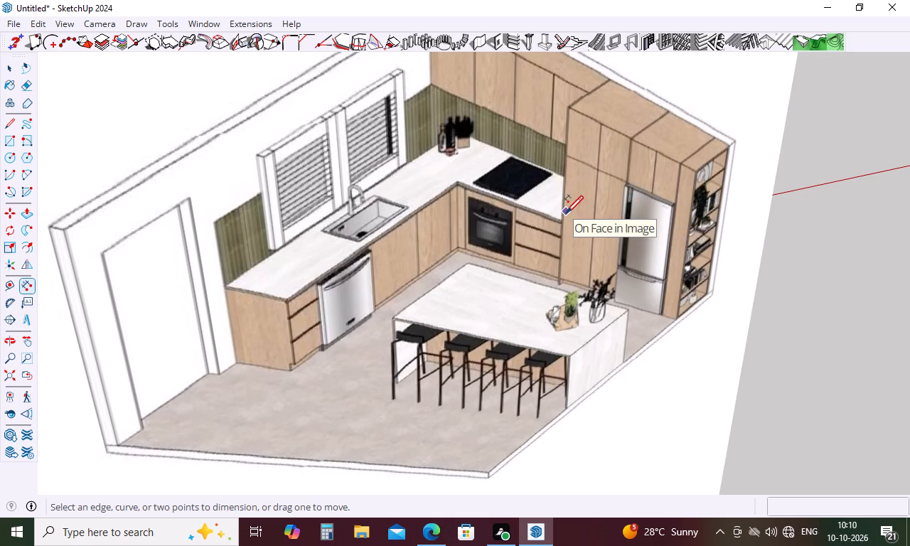
scroll(566, 212, down, 15)
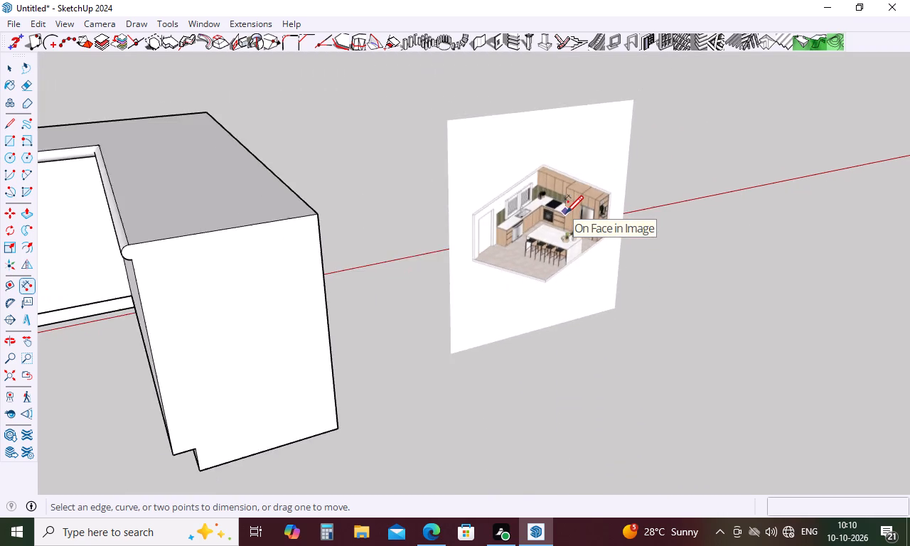
scroll(566, 212, down, 4)
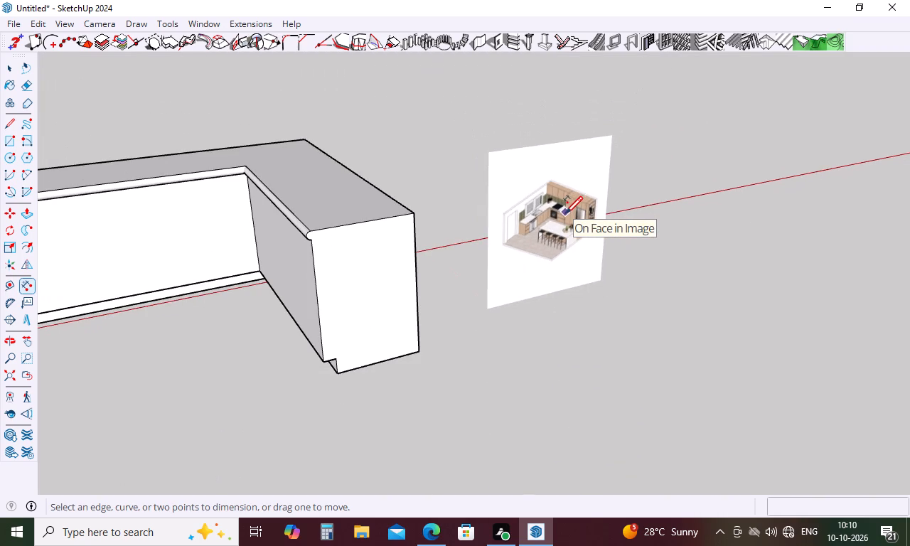
scroll(565, 213, down, 4)
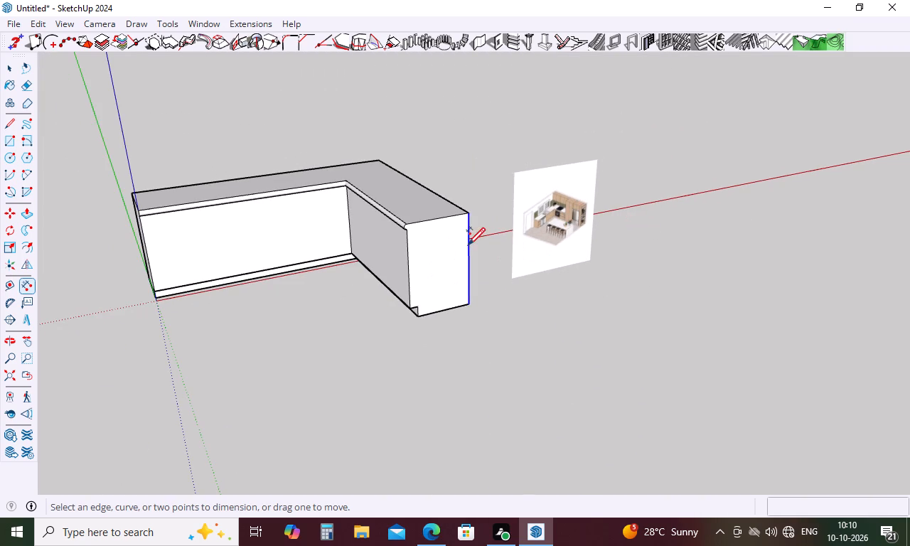
middle_drag(487, 237, 420, 412)
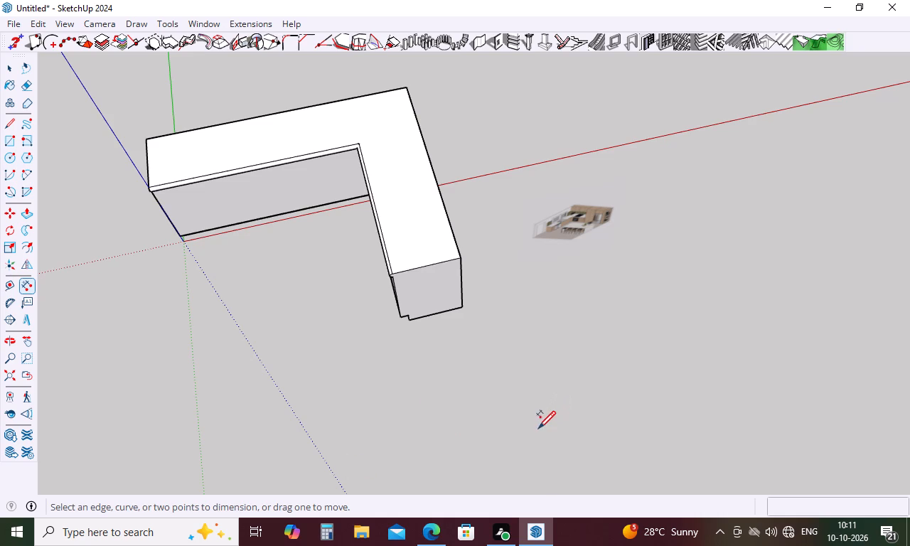
scroll(620, 232, up, 18)
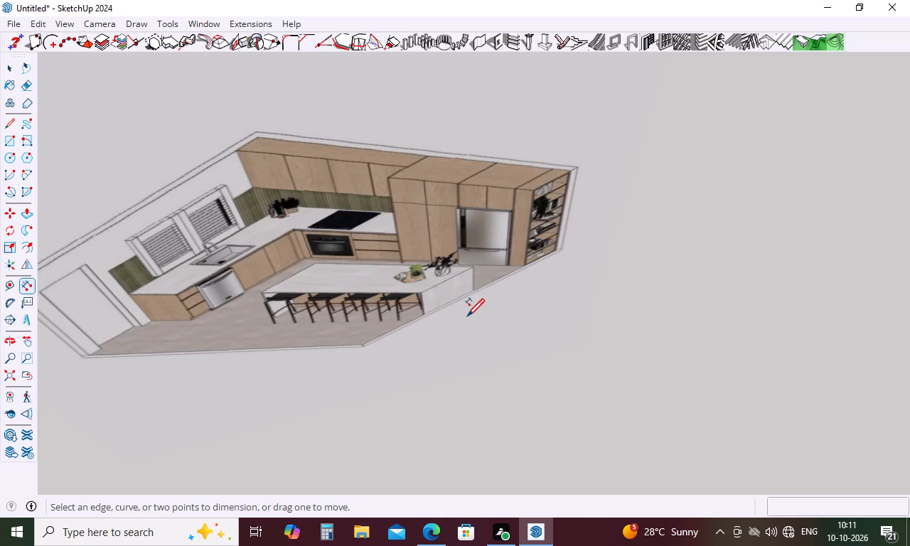
scroll(485, 308, down, 3)
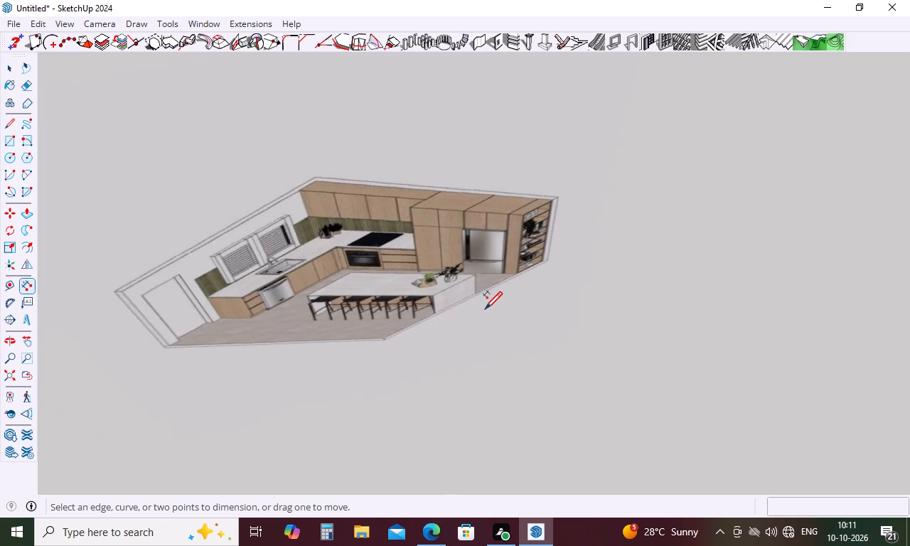
scroll(485, 308, down, 6)
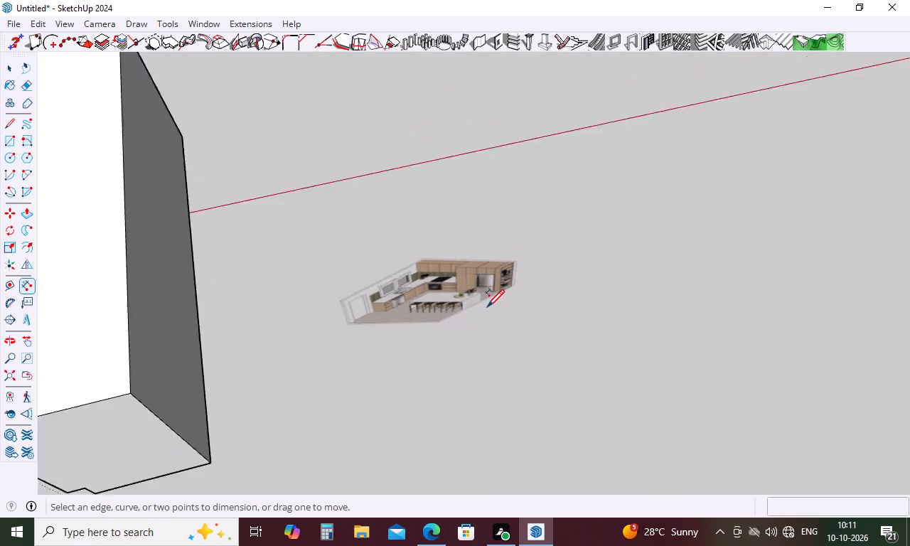
scroll(487, 306, down, 12)
Push the end face at the shorter arm's free end inward by 6" to shorten that arm.
middle_drag(487, 331, 642, 86)
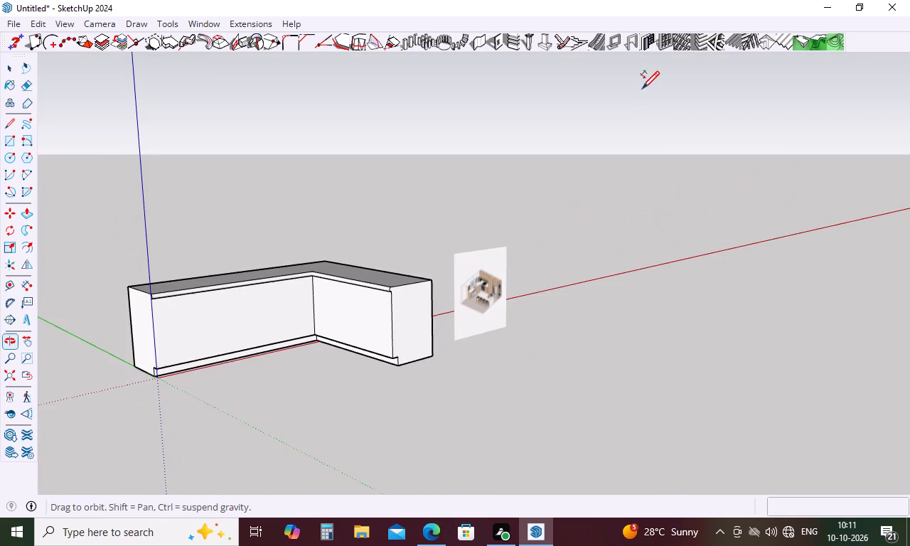
middle_drag(468, 334, 616, 336)
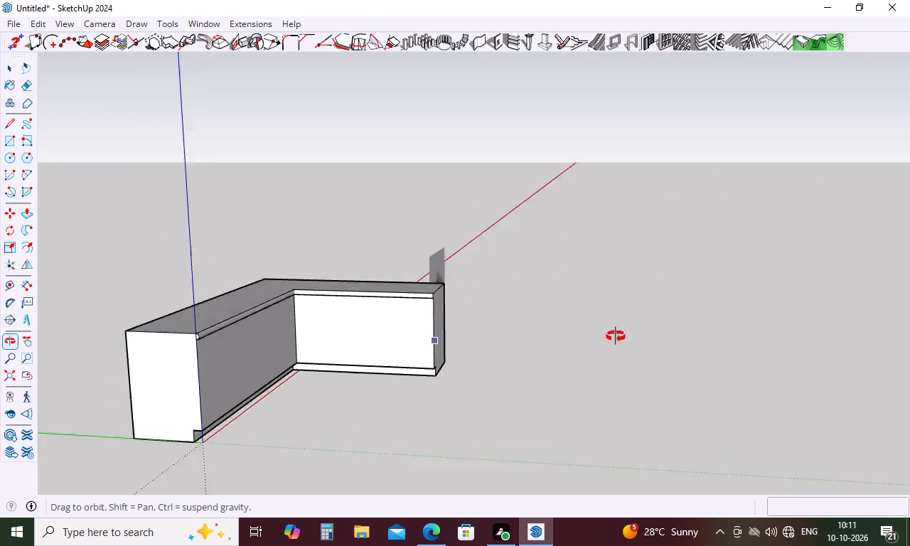
middle_drag(616, 336, 470, 350)
key(Escape)
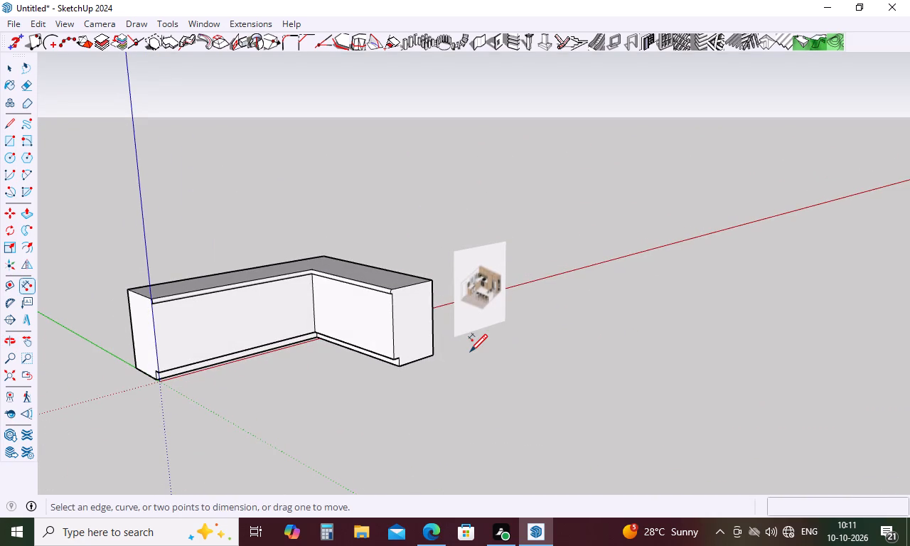
key(p)
click(431, 333)
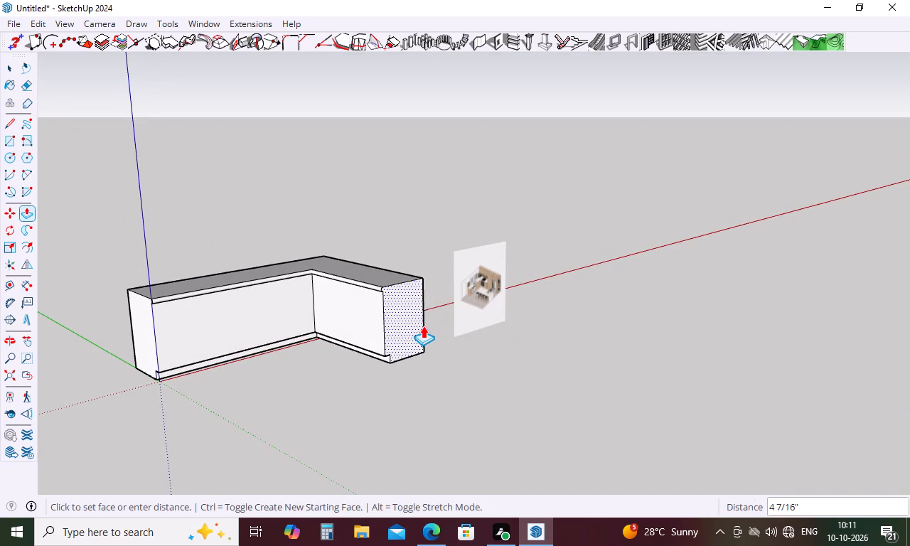
key(6)
key(Return)
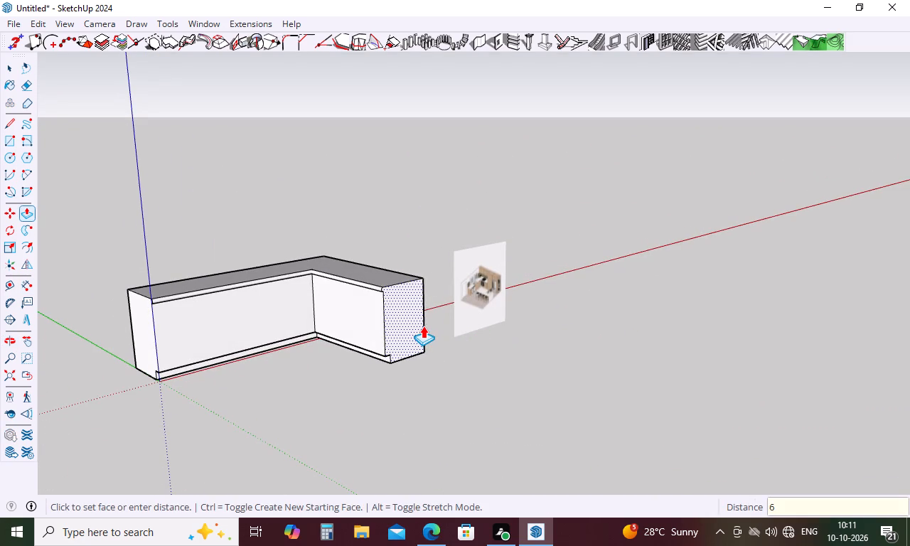
key(Escape)
Examine the oven, cooktop, drawers and base cabinets up close in the kitchen reference image.
scroll(511, 309, up, 5)
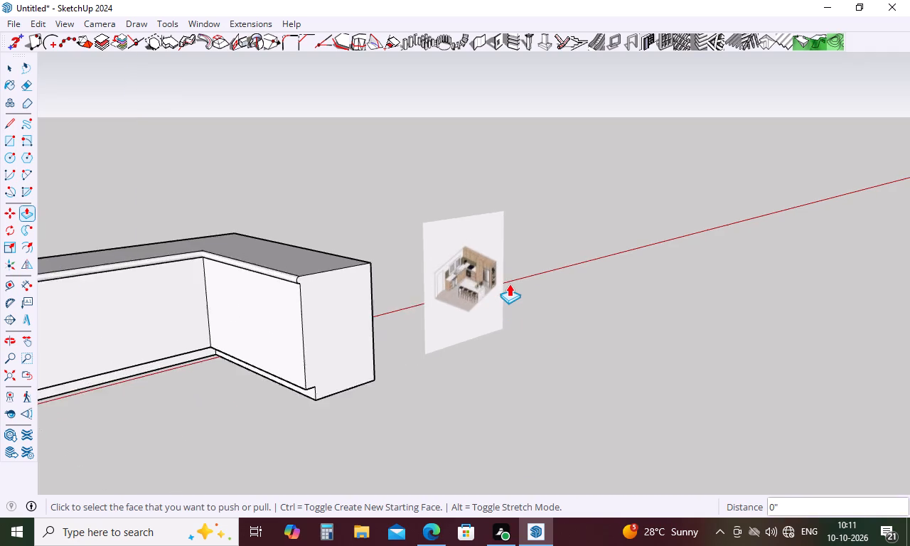
scroll(509, 284, up, 7)
middle_drag(454, 295, 482, 299)
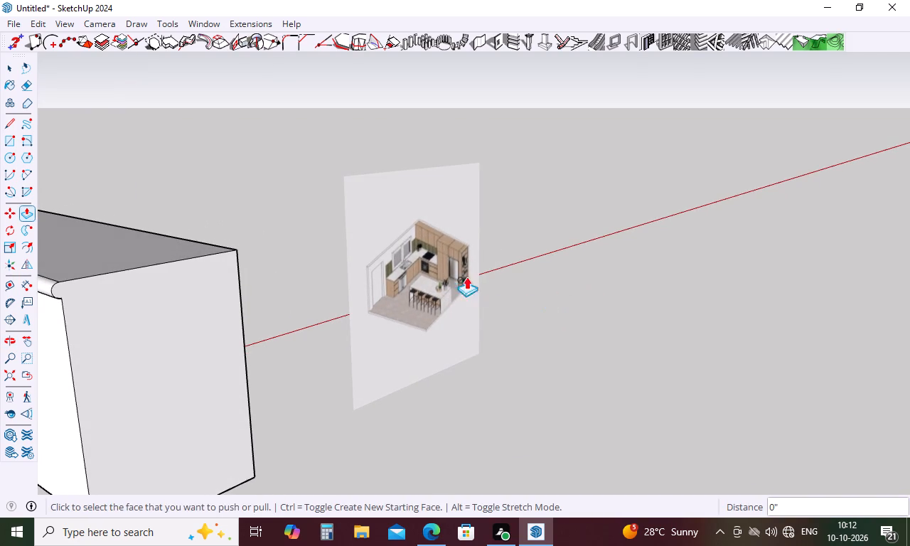
scroll(446, 272, up, 15)
scroll(358, 279, up, 4)
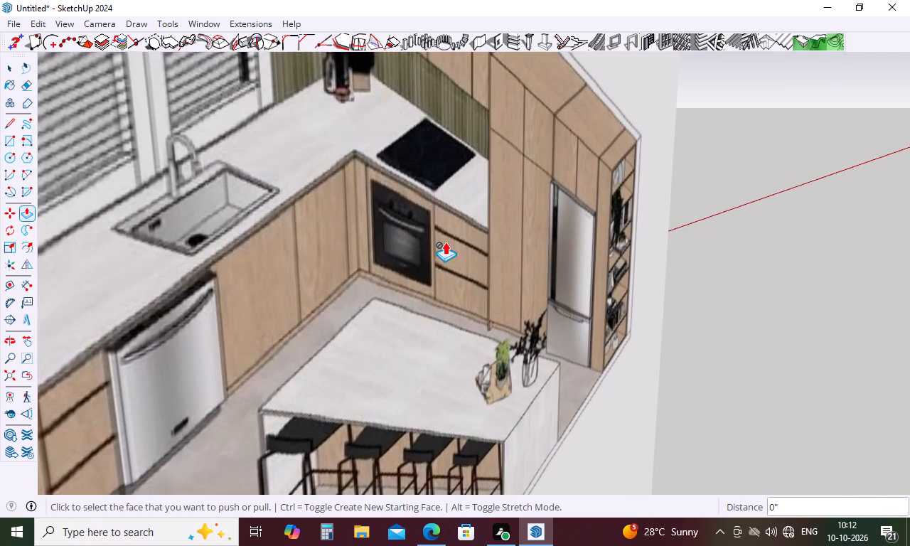
scroll(445, 242, down, 4)
scroll(431, 249, up, 5)
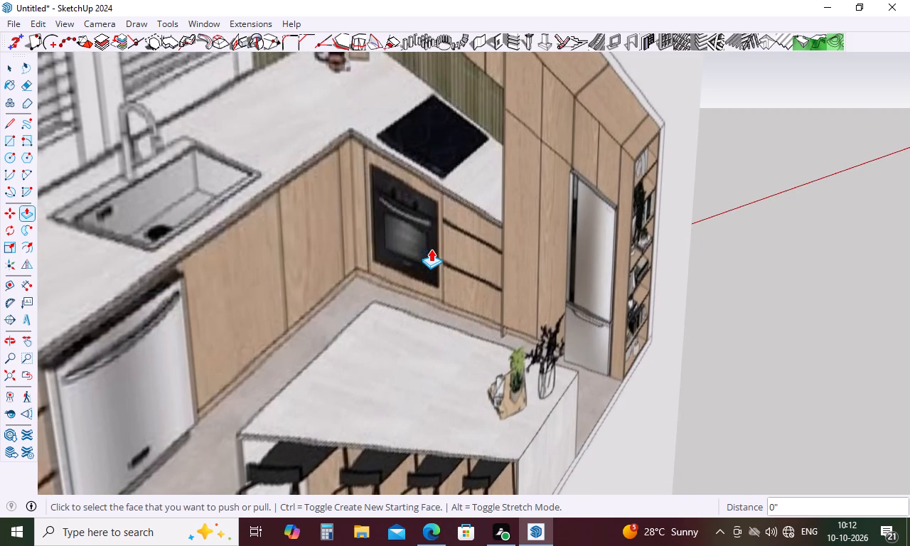
Examine the kitchen reference image for the drawers, dishwasher, sink cabinets and oven along the L-shaped counter.
scroll(530, 252, down, 5)
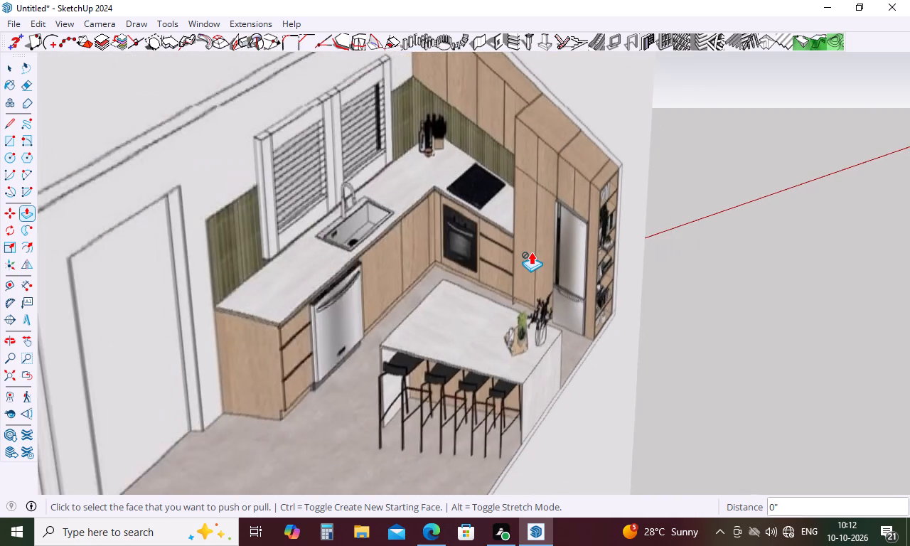
scroll(531, 252, down, 5)
scroll(575, 291, down, 5)
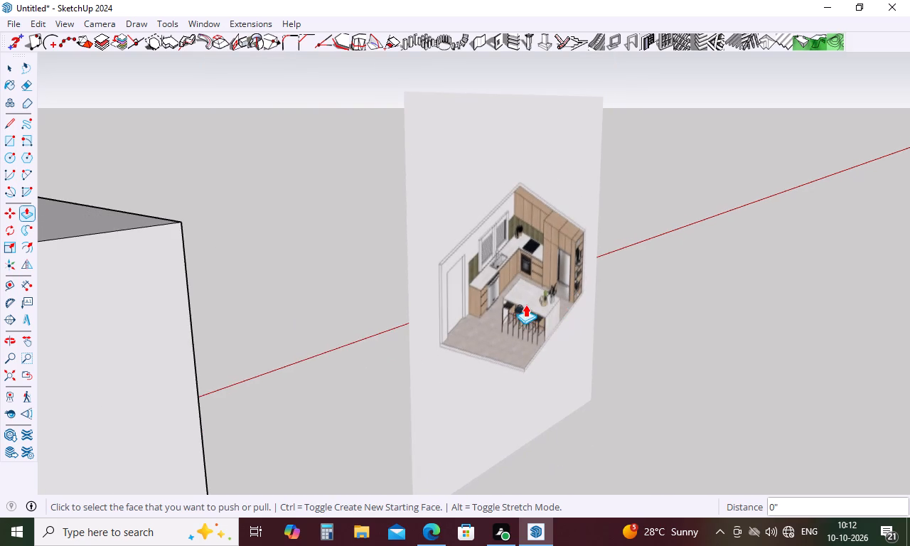
middle_drag(519, 297, 368, 252)
scroll(560, 309, up, 5)
scroll(431, 292, up, 3)
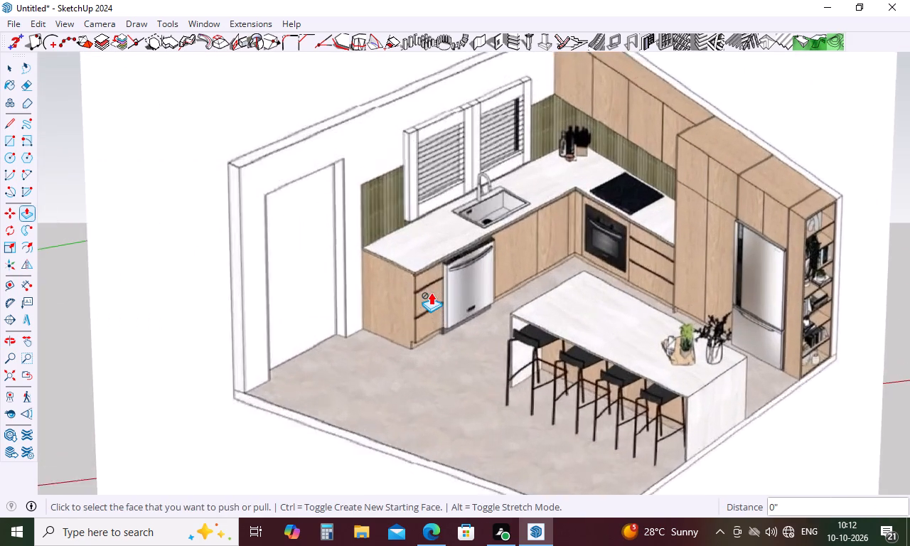
scroll(431, 292, up, 7)
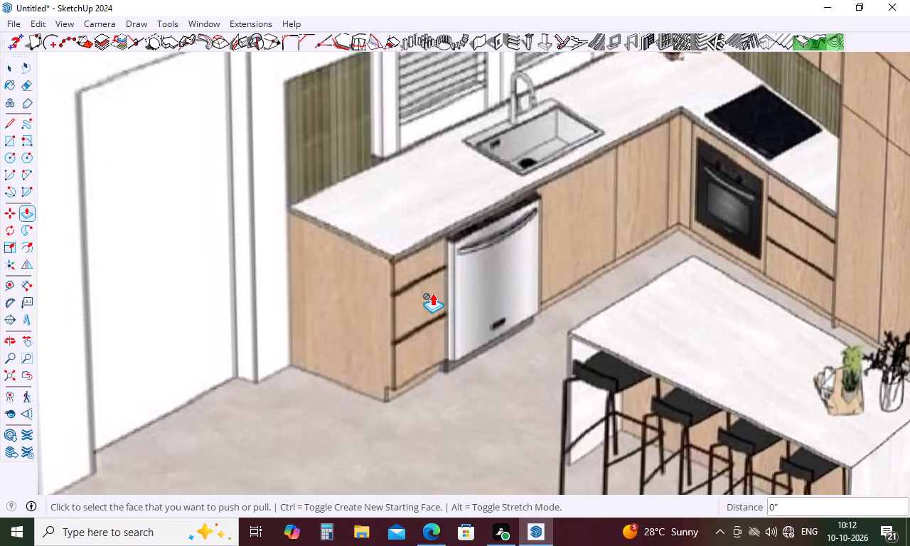
scroll(472, 267, down, 10)
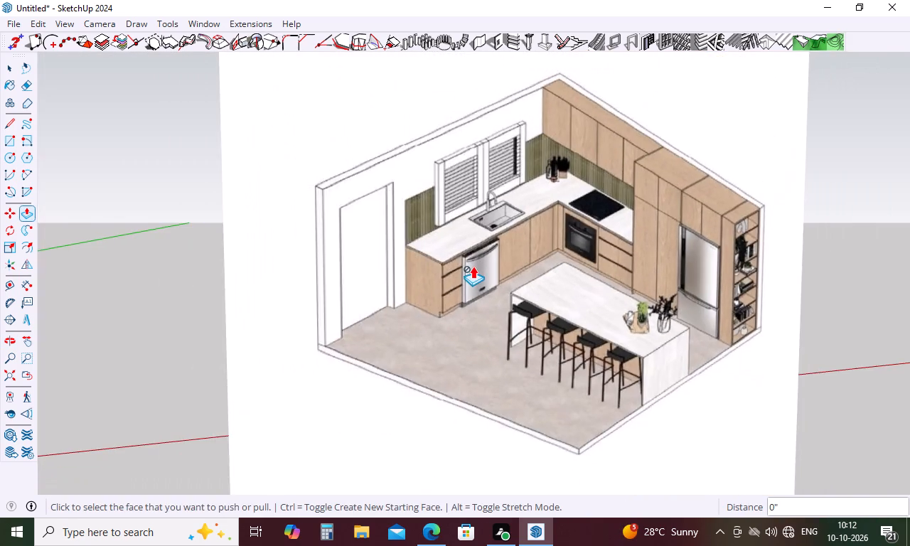
scroll(473, 266, down, 5)
scroll(540, 220, up, 10)
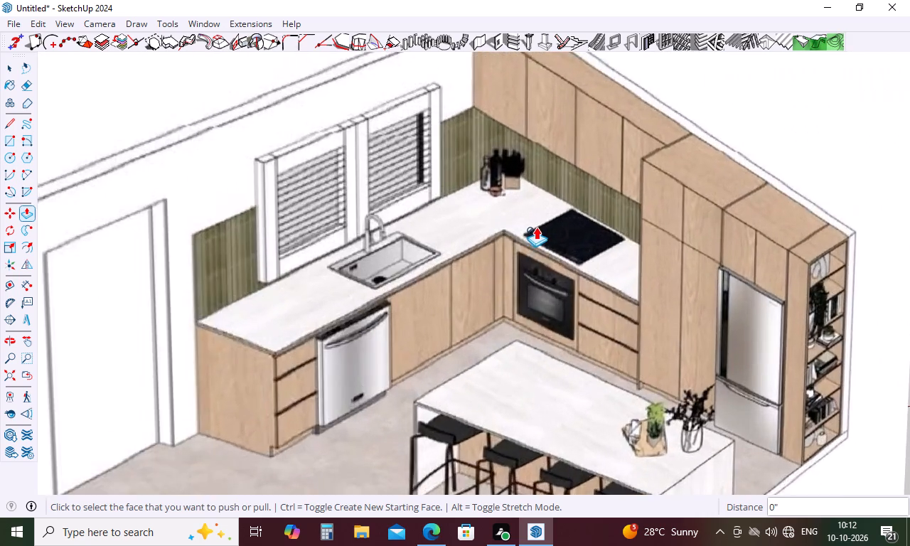
scroll(535, 227, up, 5)
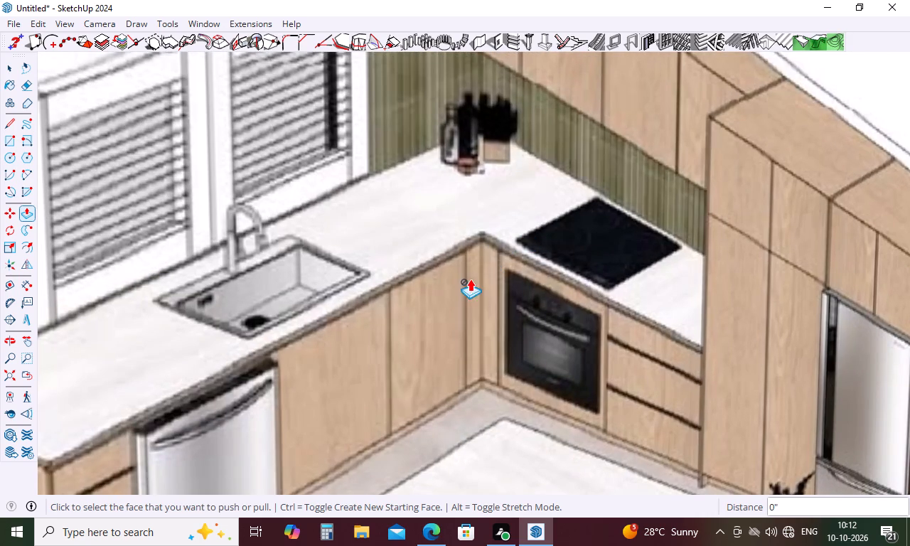
scroll(502, 257, down, 10)
scroll(514, 264, down, 11)
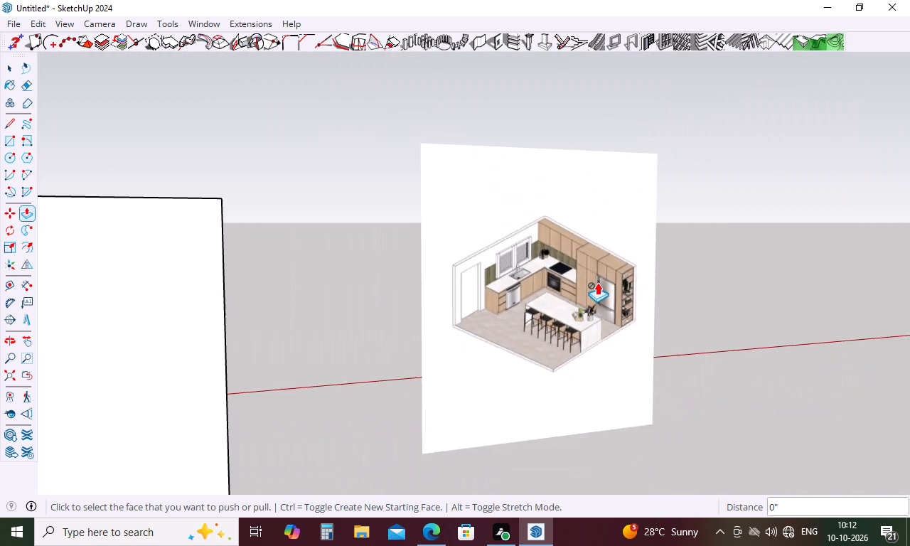
scroll(598, 282, down, 10)
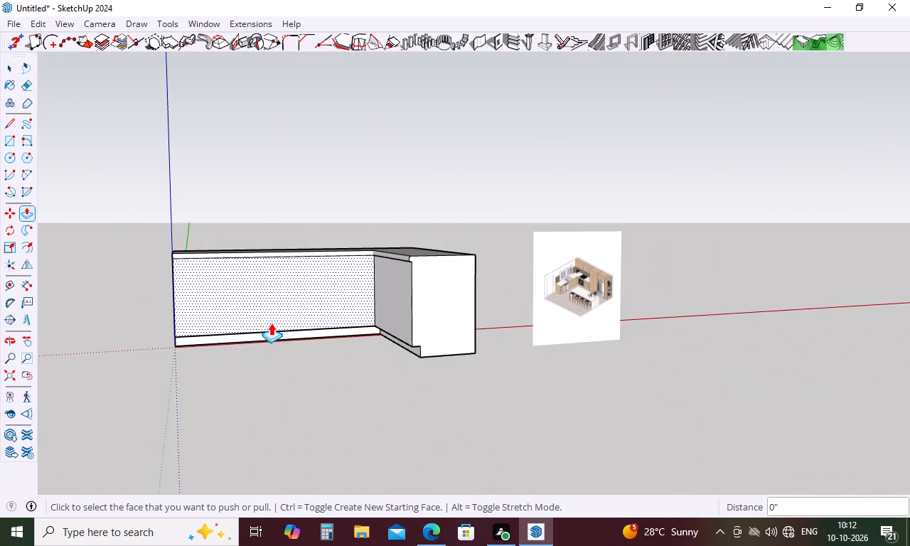
key(Escape)
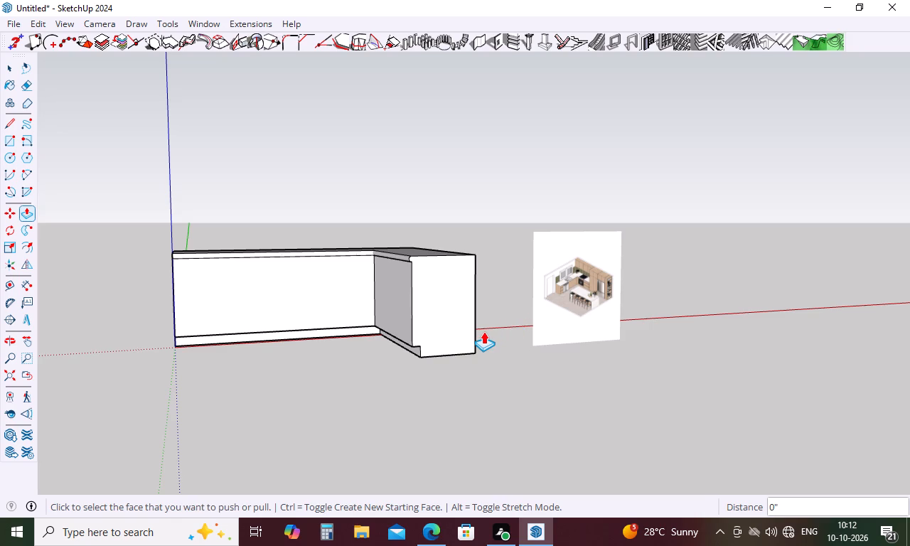
key(Escape)
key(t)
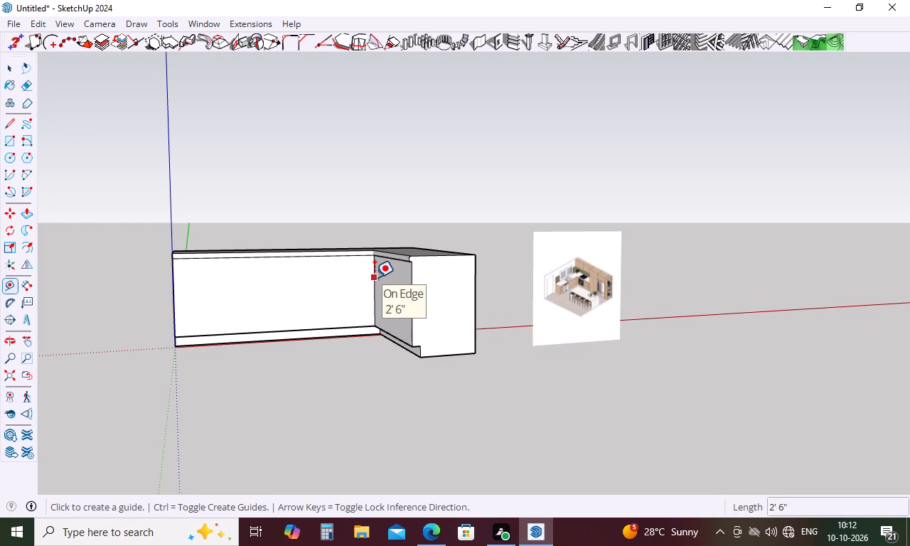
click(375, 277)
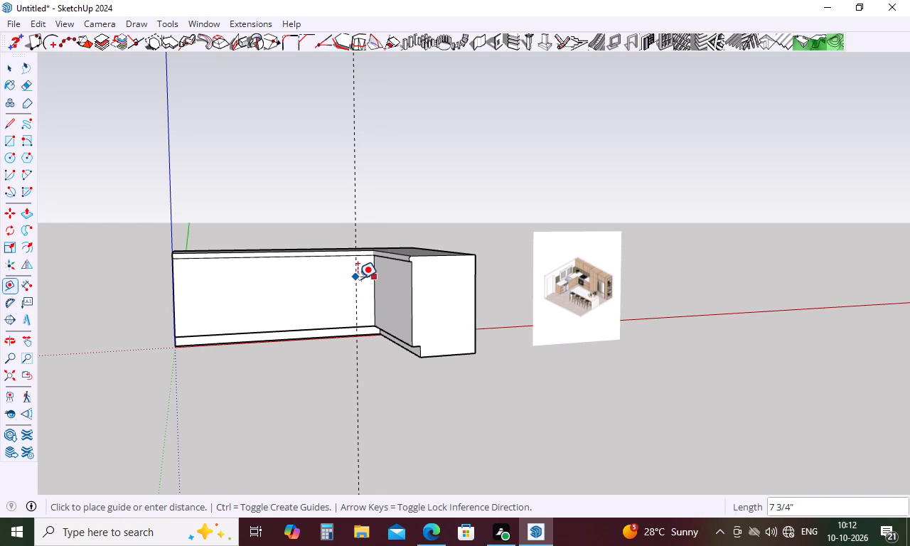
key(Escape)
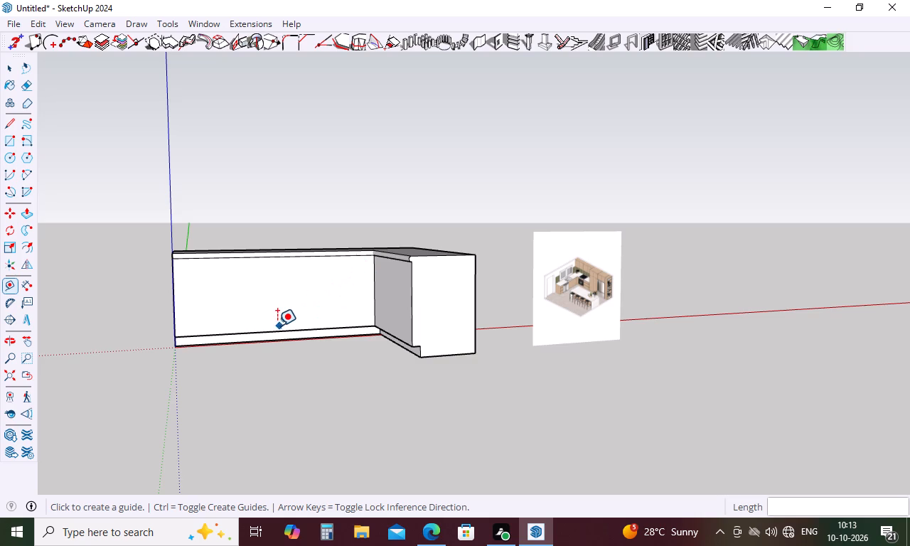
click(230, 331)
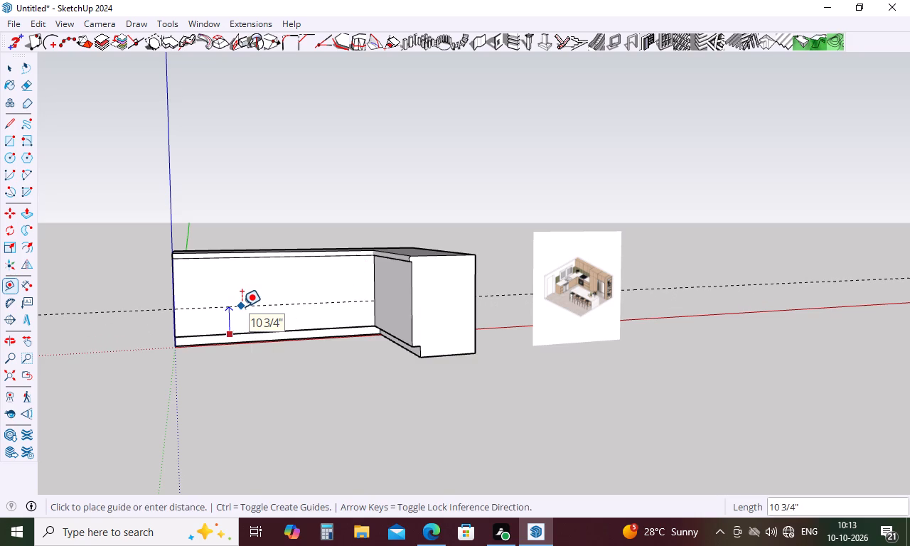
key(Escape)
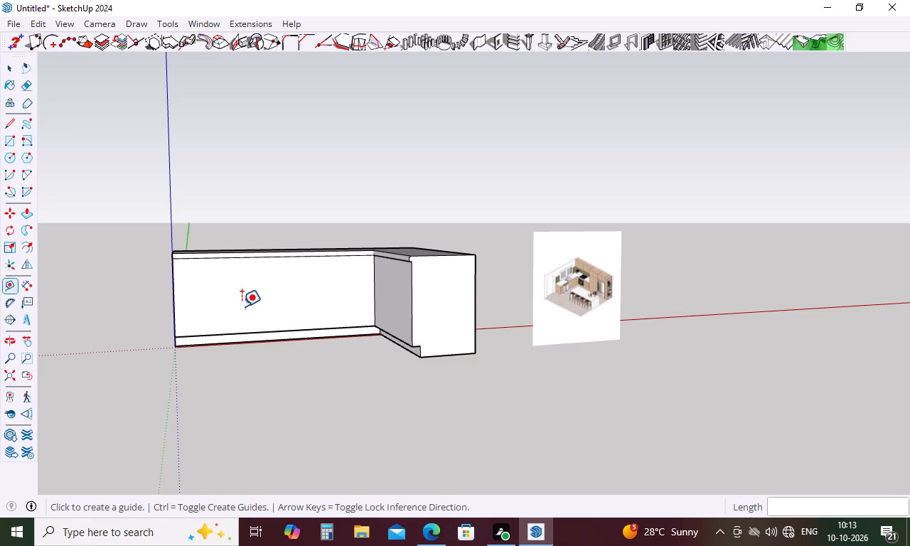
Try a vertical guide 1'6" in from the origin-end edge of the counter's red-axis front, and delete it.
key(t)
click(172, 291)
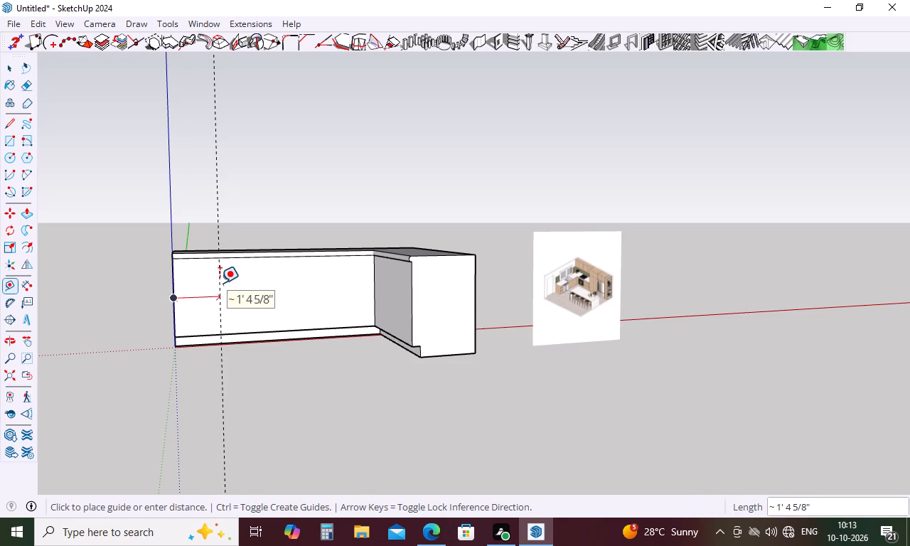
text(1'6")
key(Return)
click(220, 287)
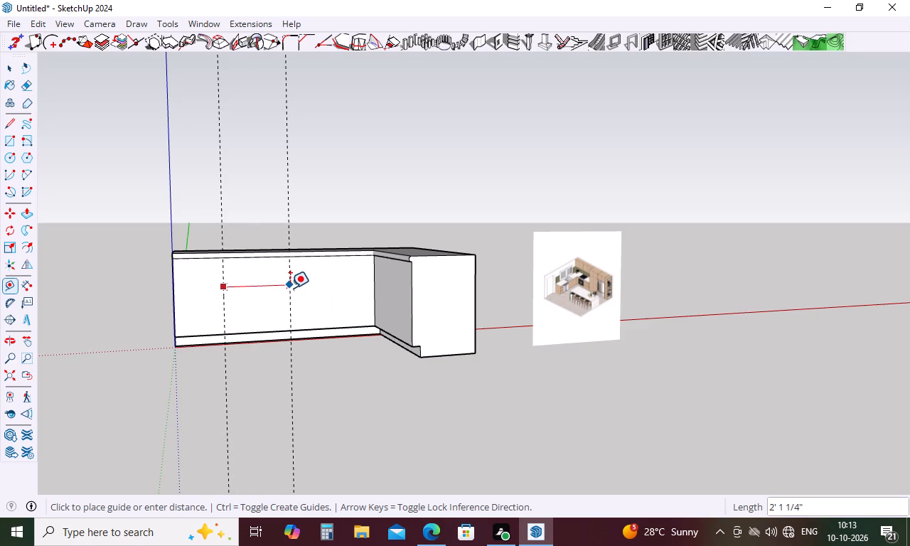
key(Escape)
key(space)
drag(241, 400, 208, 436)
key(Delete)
Make the entire connected geometry of the L-shaped counter into one group.
triple_click(412, 321)
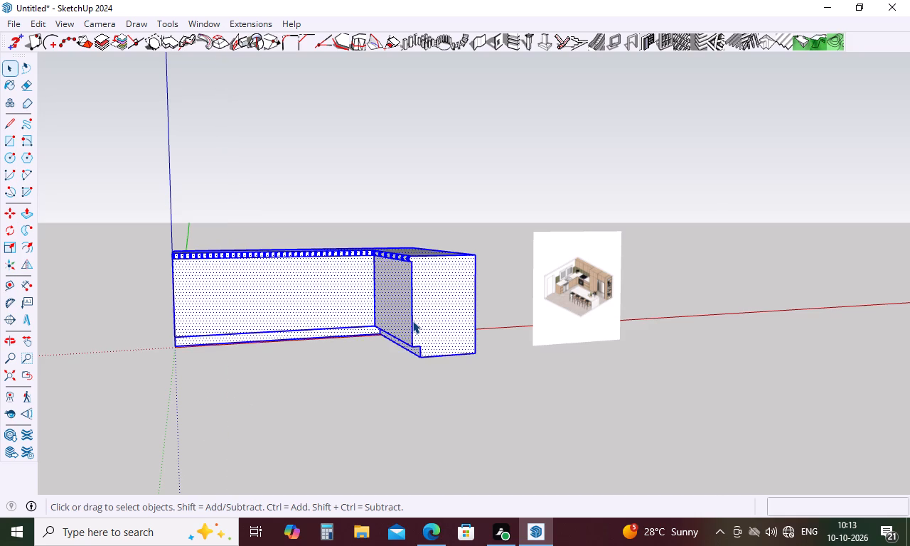
double_click(412, 321)
right_click(413, 320)
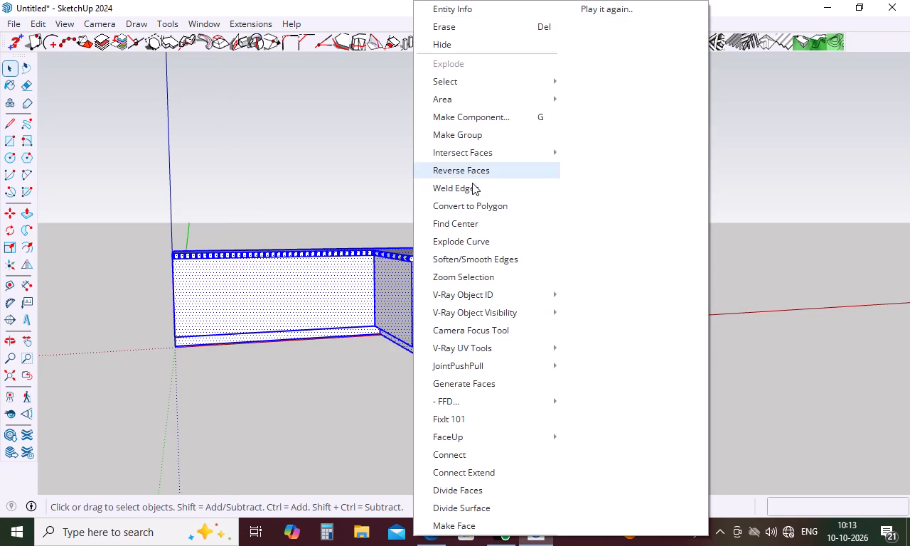
click(451, 131)
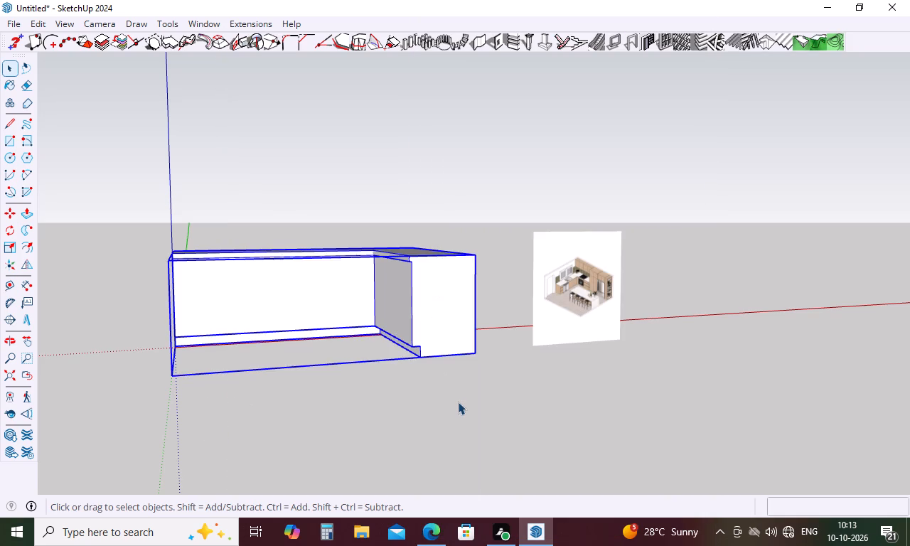
click(457, 401)
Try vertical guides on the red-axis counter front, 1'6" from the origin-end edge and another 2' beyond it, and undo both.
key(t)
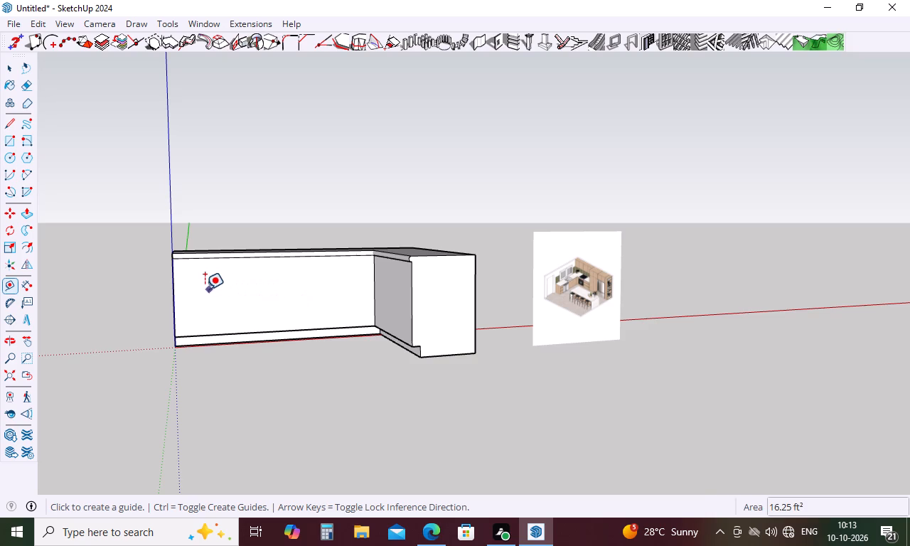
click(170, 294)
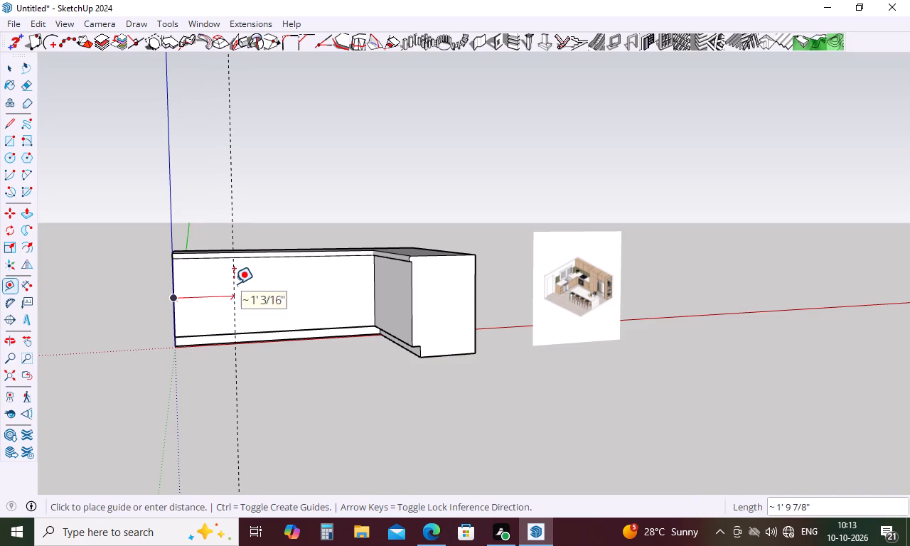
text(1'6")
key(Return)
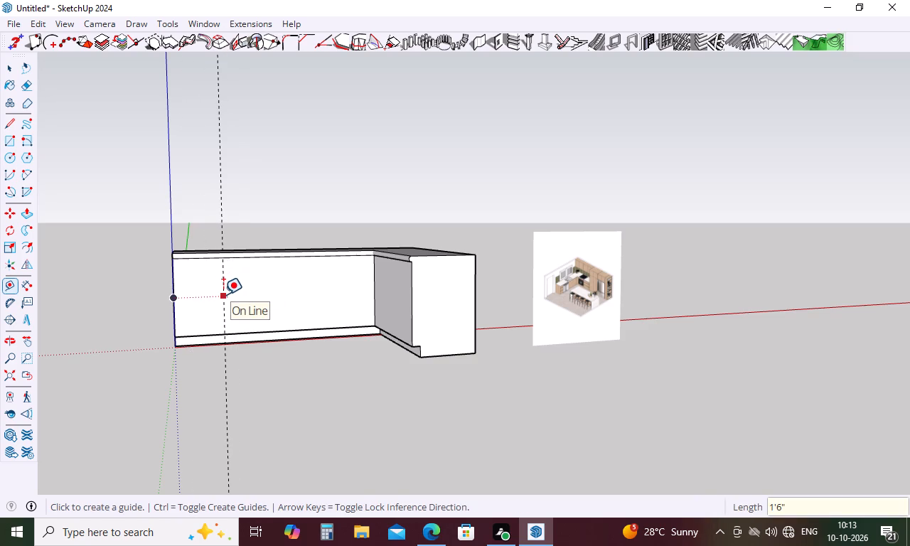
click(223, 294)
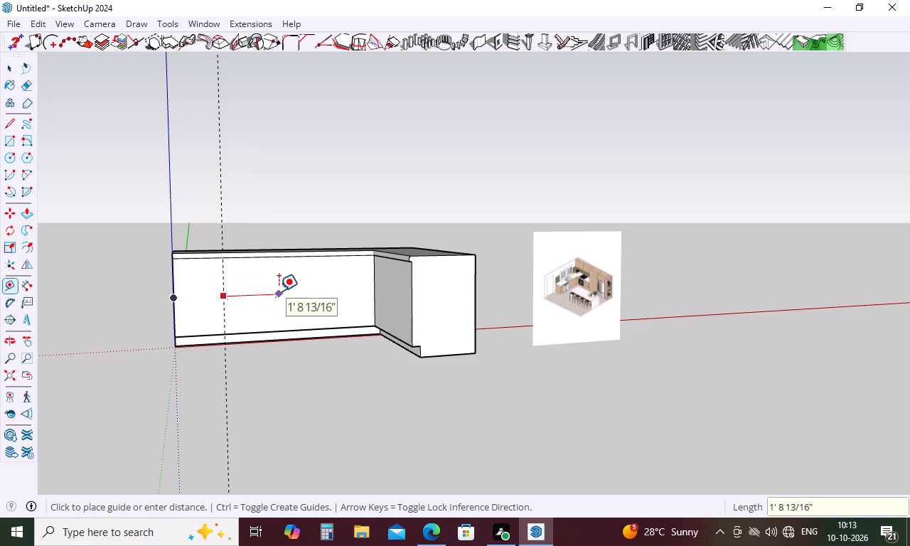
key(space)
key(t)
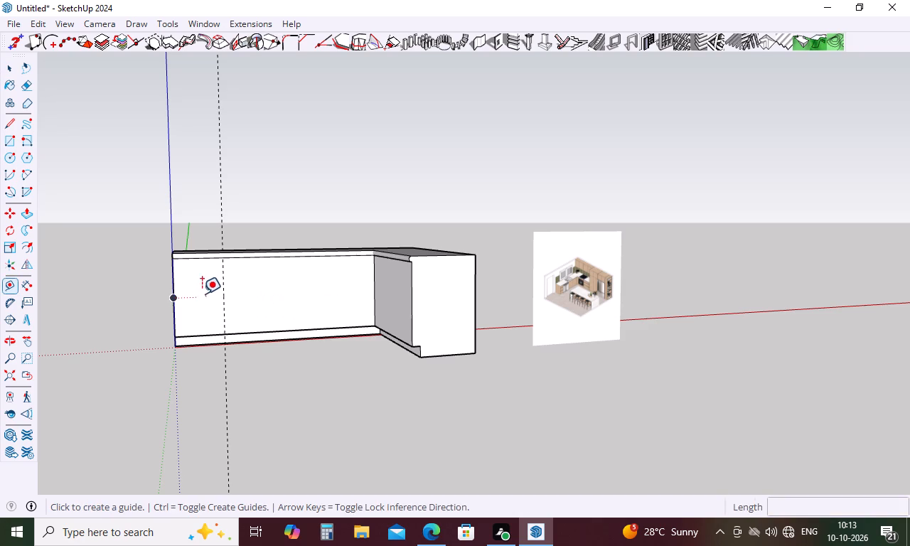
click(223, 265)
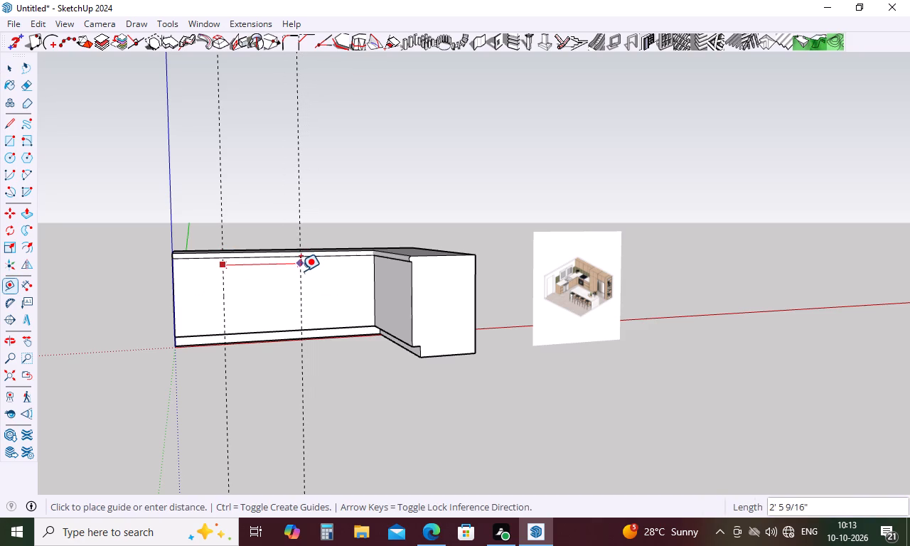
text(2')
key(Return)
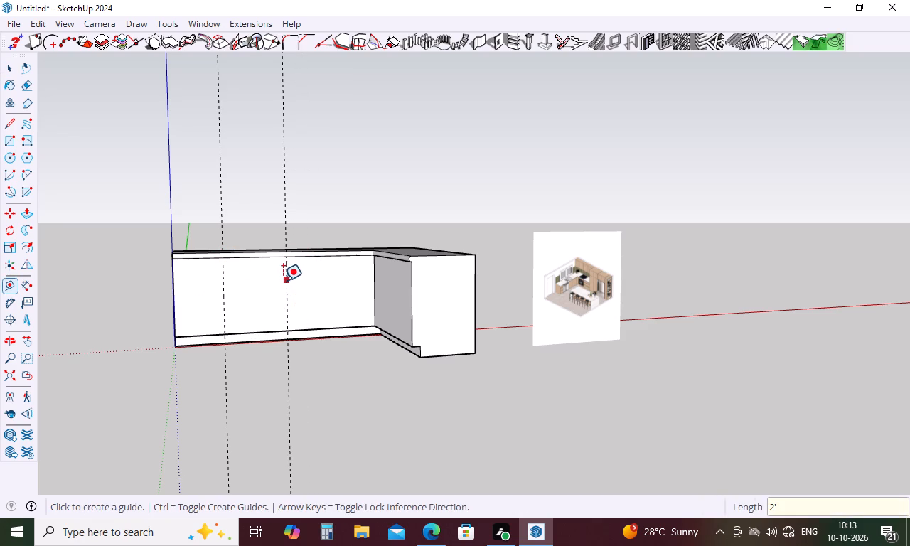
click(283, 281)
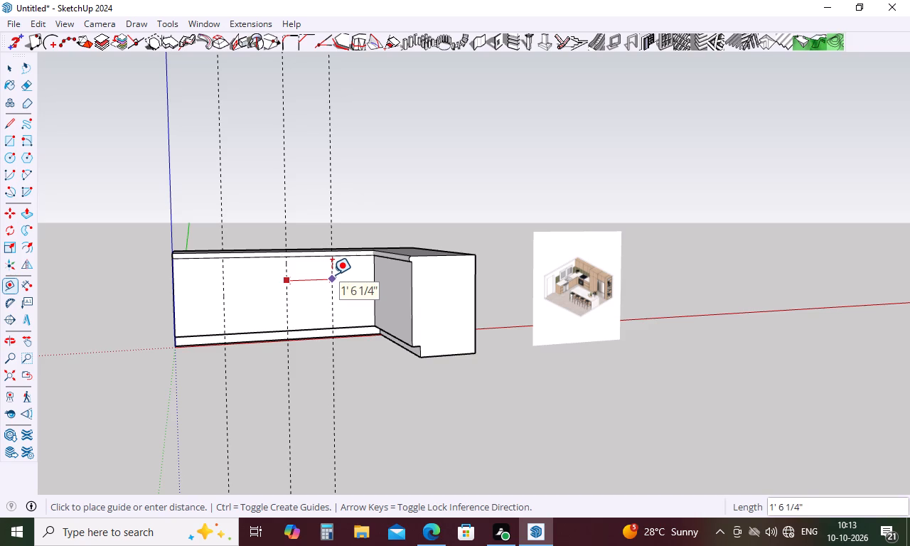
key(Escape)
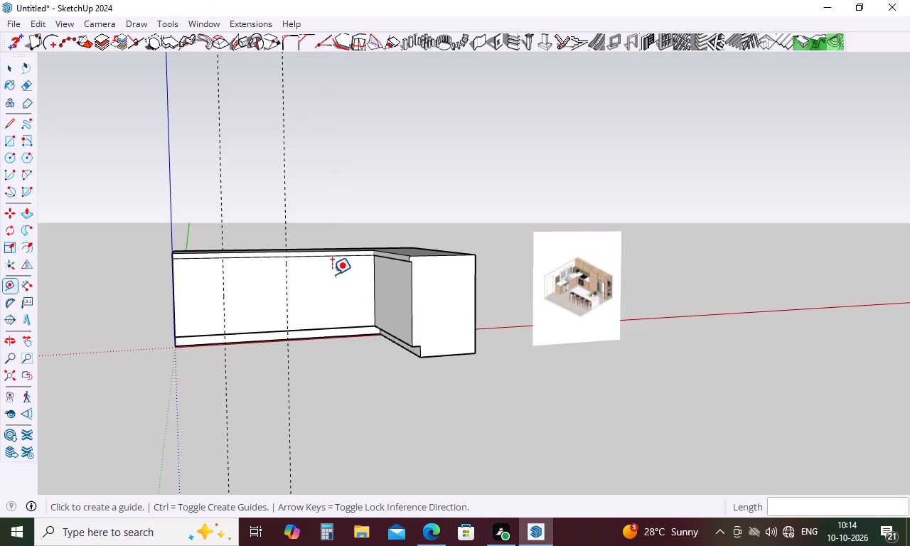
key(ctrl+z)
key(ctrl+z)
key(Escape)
Place three vertical guides on the red-axis counter front: 1'2" from the origin-end edge, 2' beyond that, and 1'6" beyond the second.
key(t)
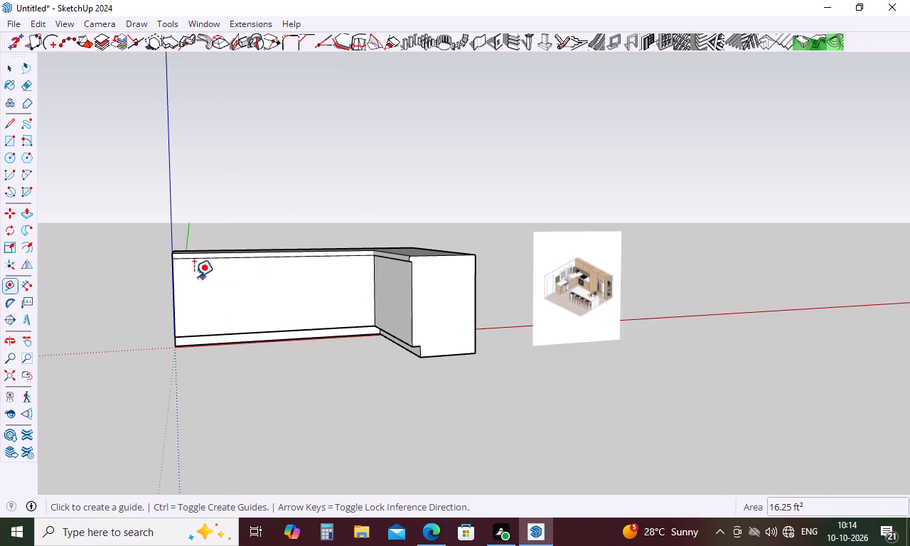
click(170, 284)
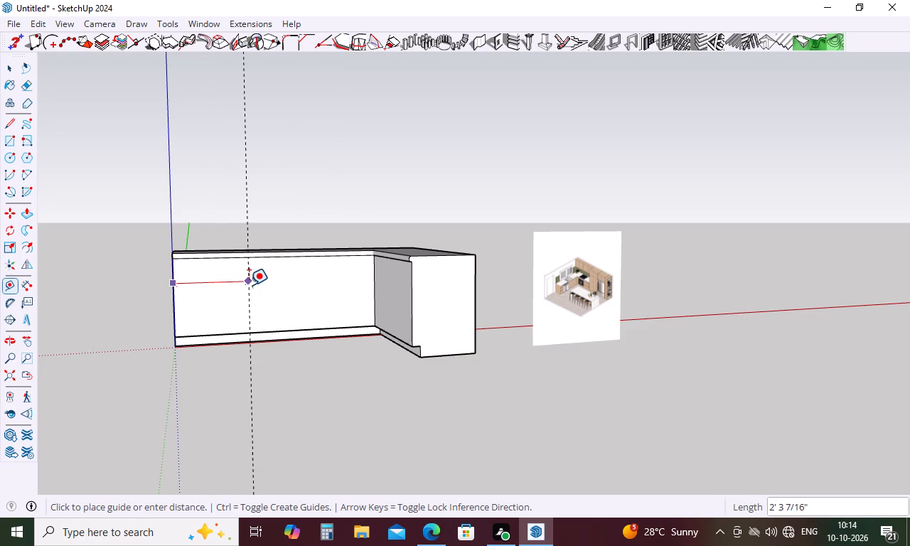
text(1'2")
key(Return)
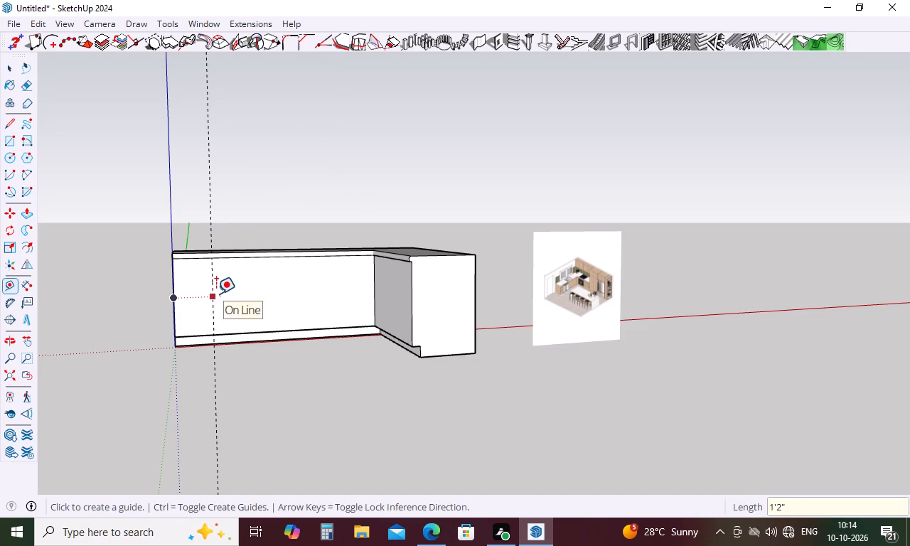
click(208, 279)
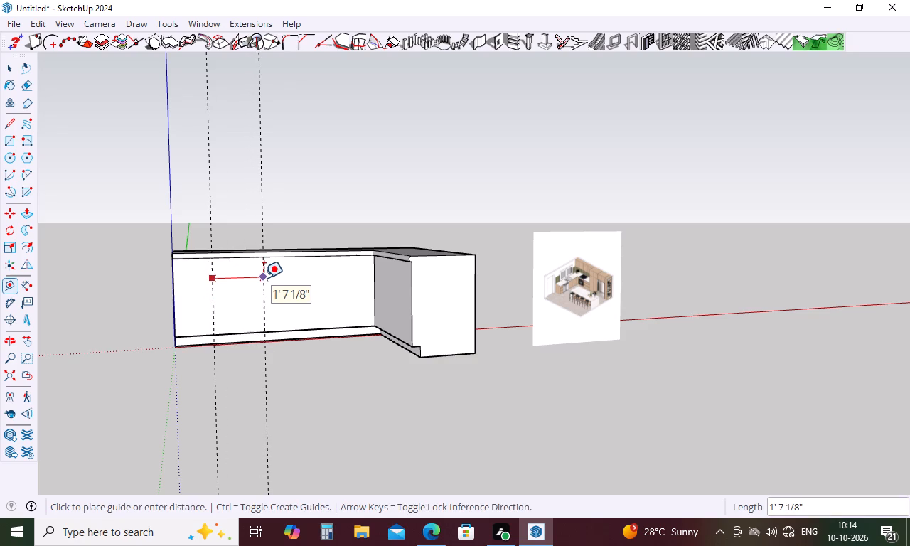
text(2')
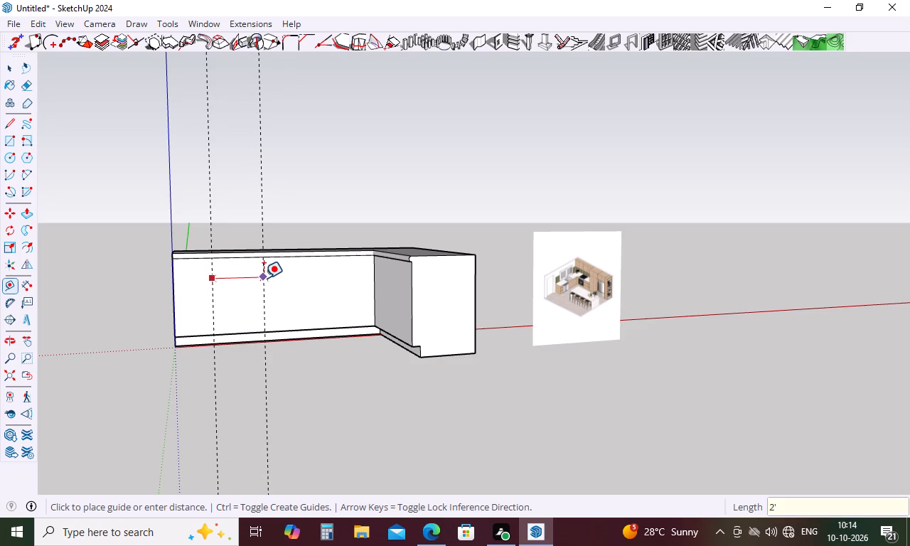
key(Return)
click(272, 281)
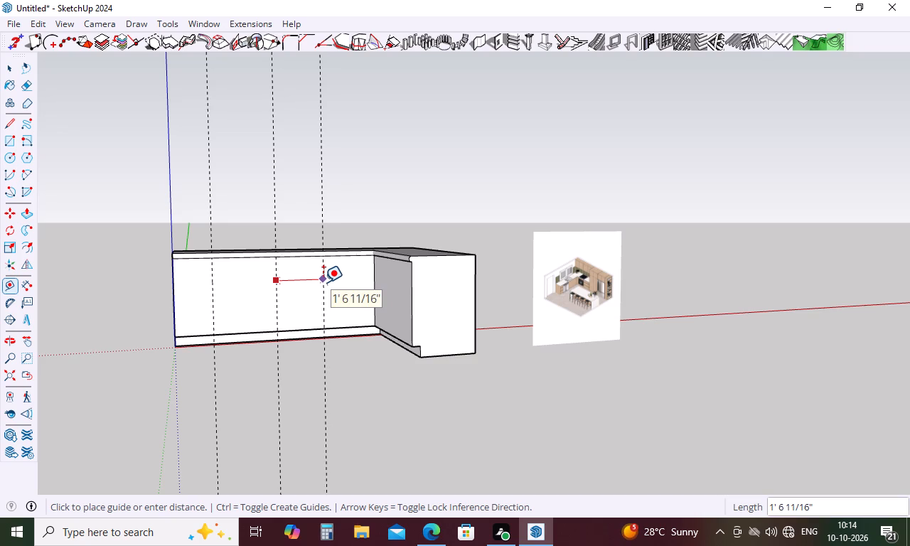
key(Escape)
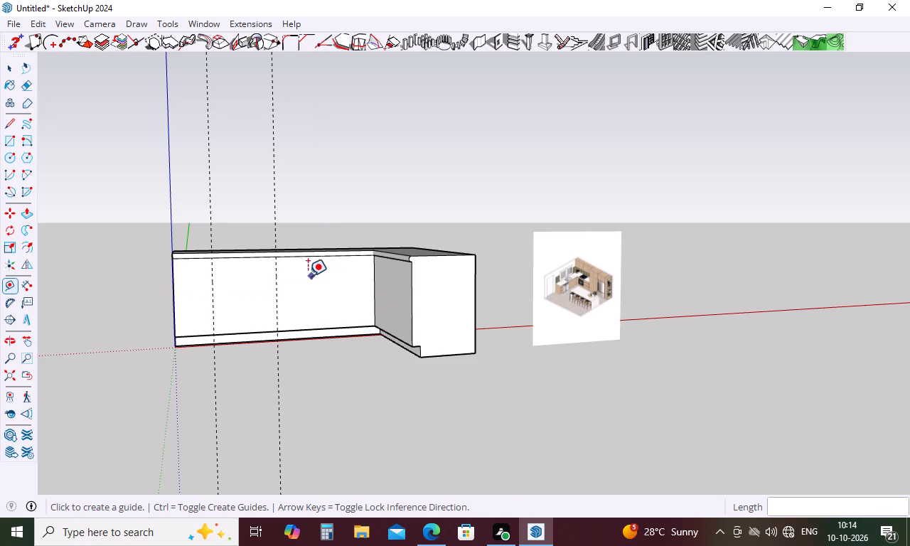
click(279, 276)
text(1'6")
key(Return)
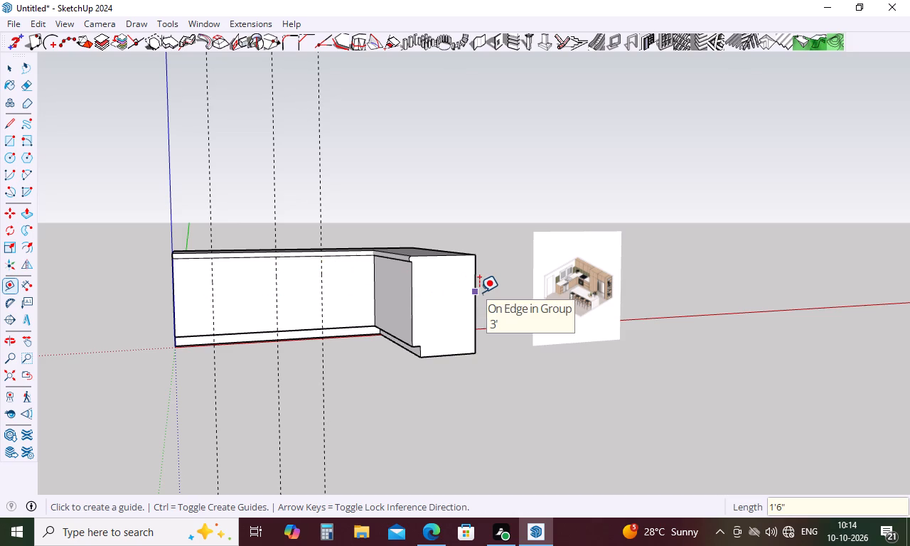
Offset a guide 2" from the third guide toward the inner corner, and delete the guide it was offset from.
click(320, 284)
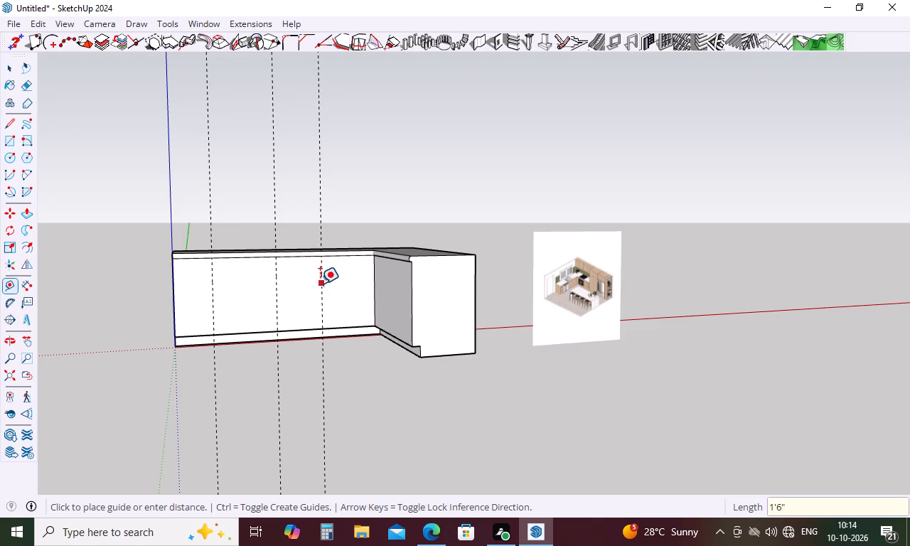
key(2)
key(Return)
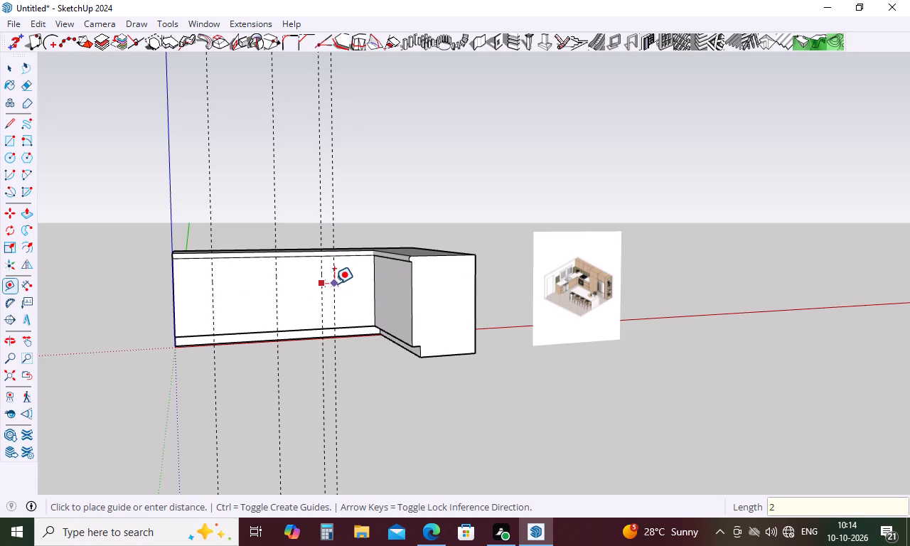
key(Escape)
key(space)
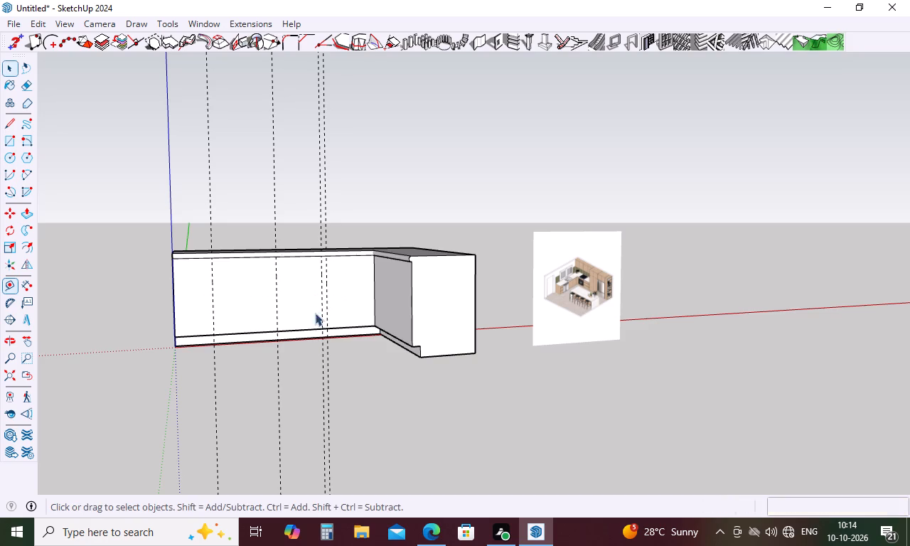
click(321, 316)
key(Delete)
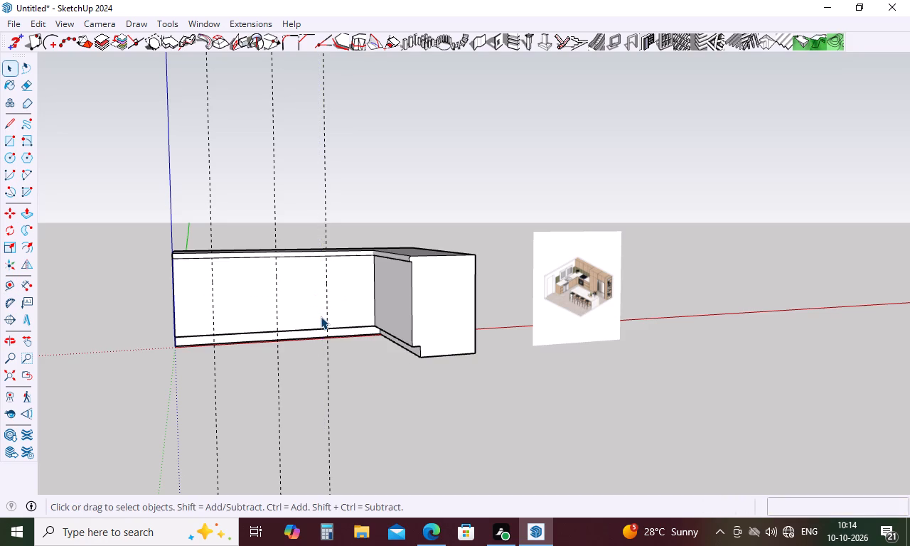
key(Escape)
key(Escape)
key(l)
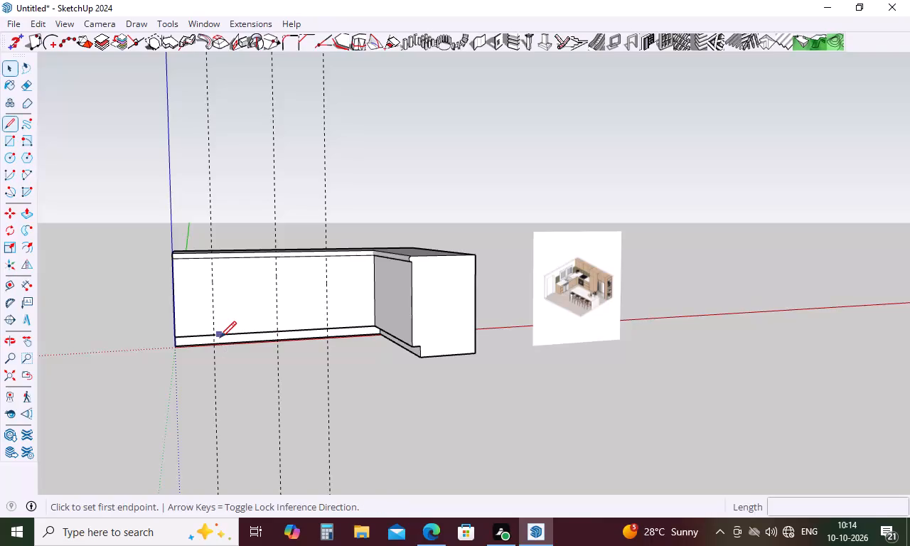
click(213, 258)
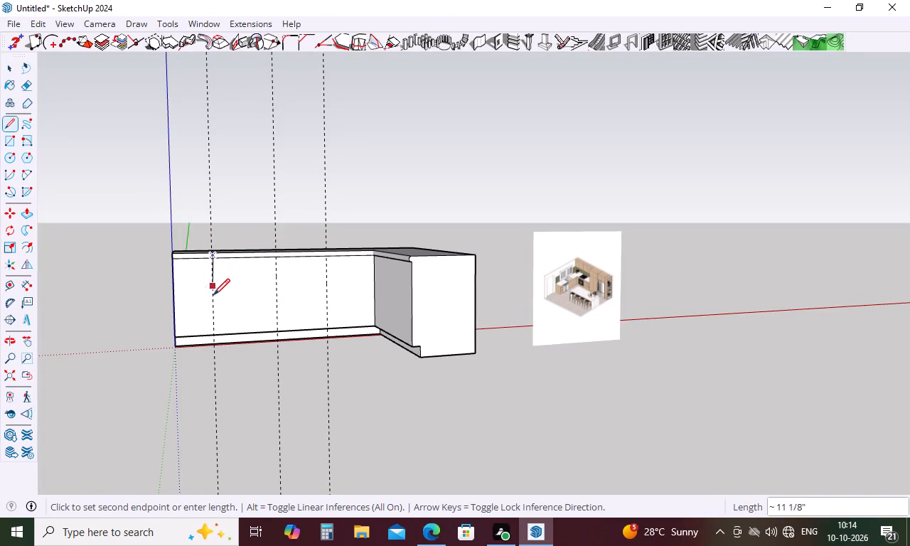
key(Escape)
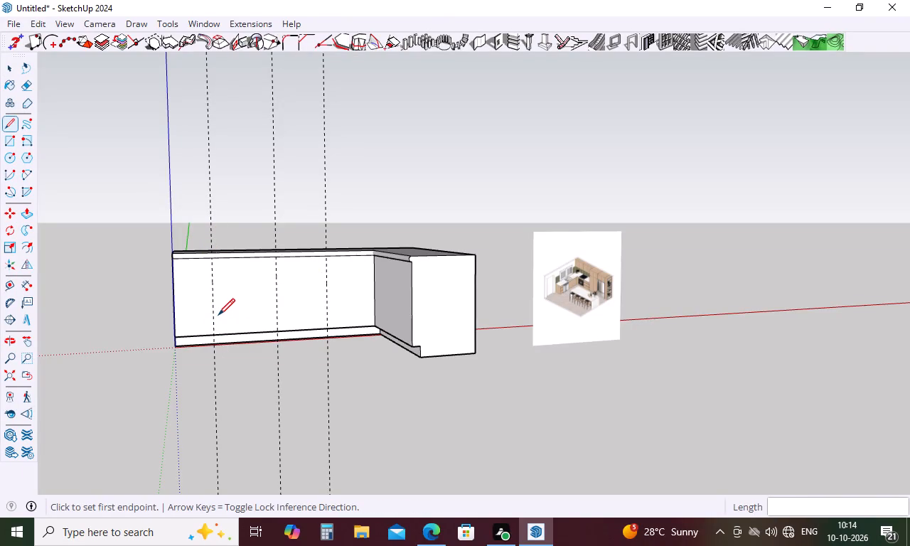
Draw a line along the guide nearest the origin, from the countertop band's lower edge down to the top of the toe-kick.
scroll(223, 320, up, 4)
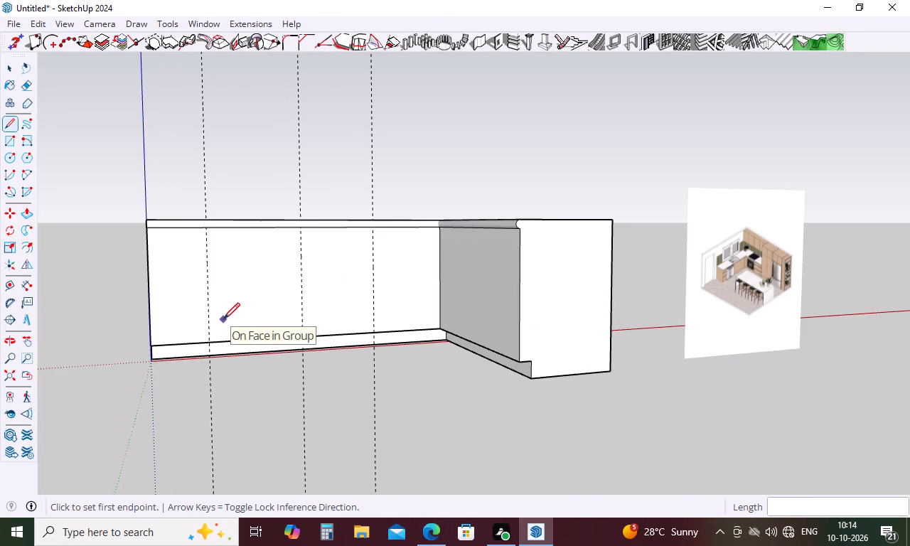
key(l)
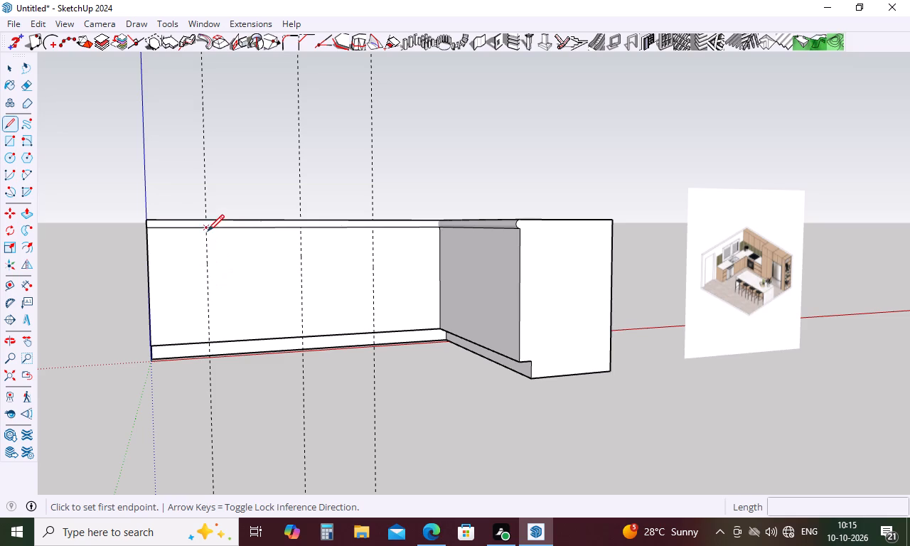
middle_drag(208, 231, 222, 118)
scroll(224, 235, up, 10)
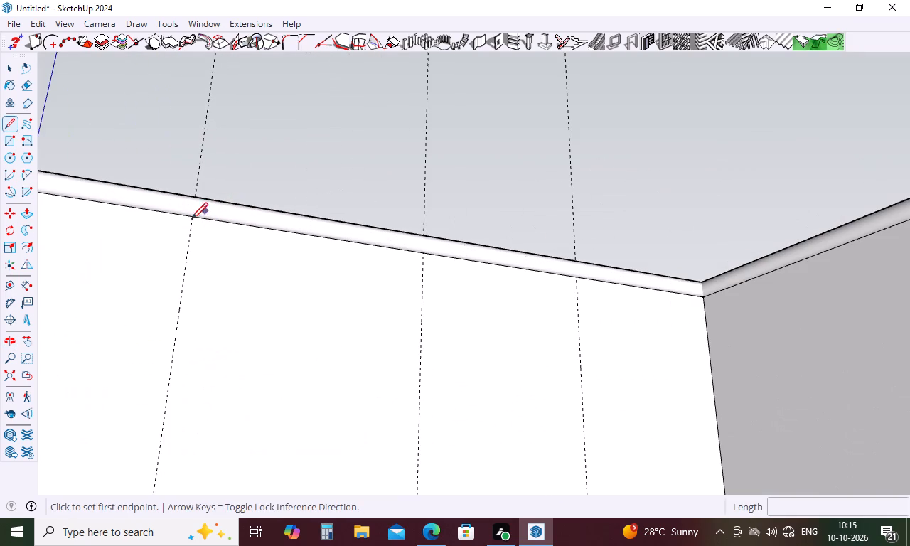
drag(194, 217, 192, 224)
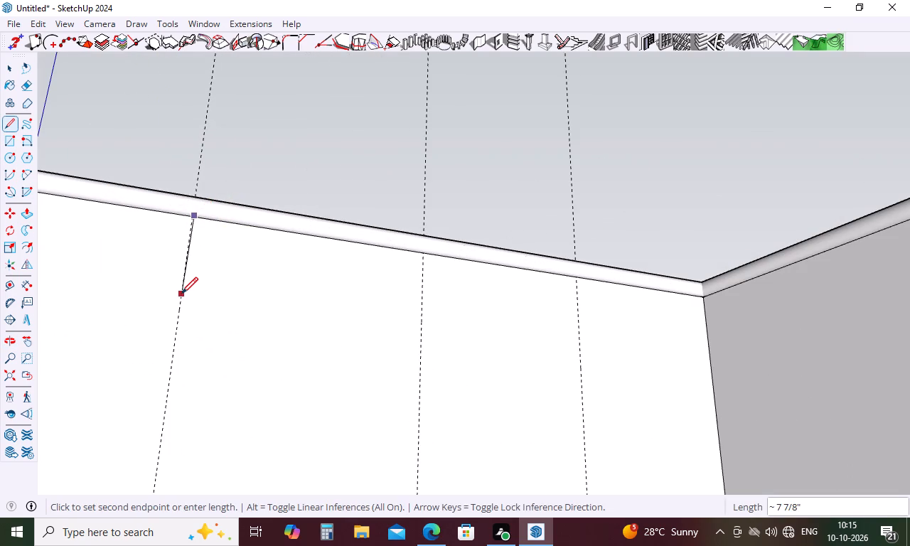
key(Escape)
key(l)
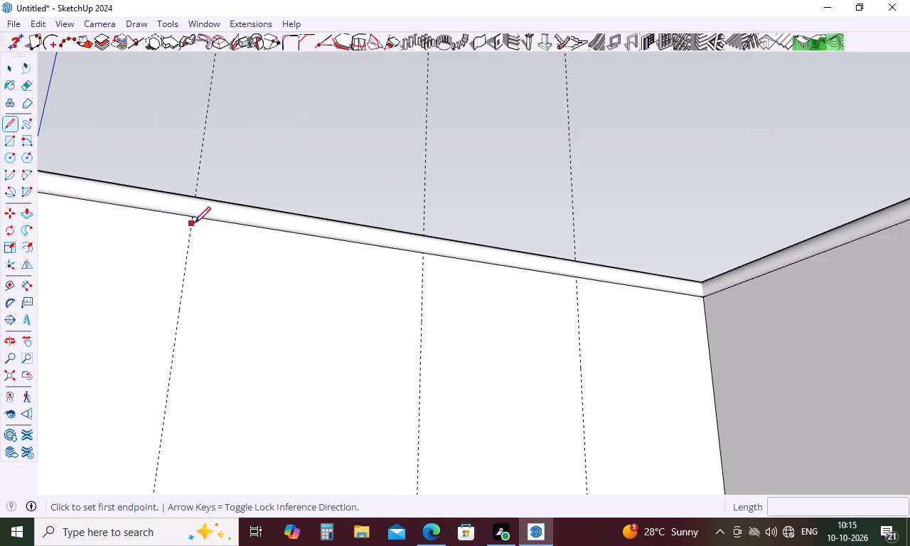
click(193, 218)
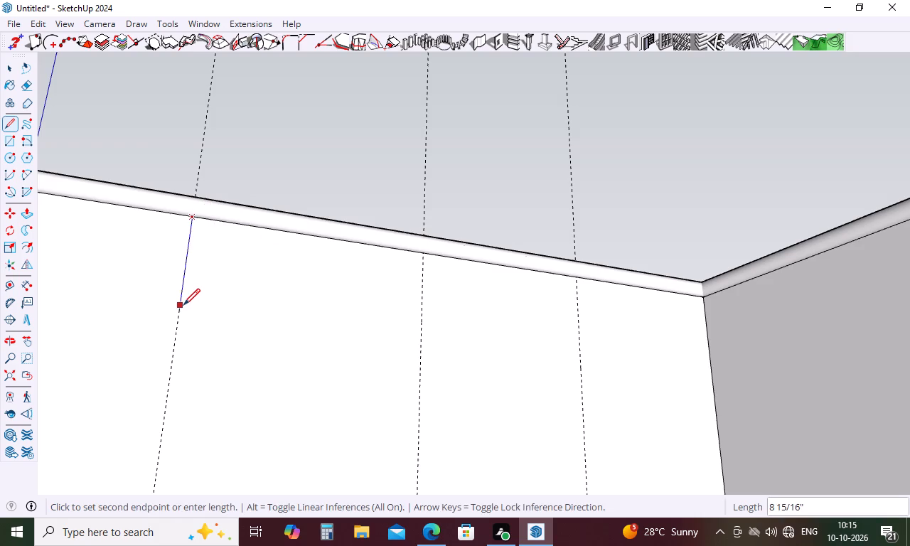
scroll(183, 305, down, 8)
scroll(166, 417, up, 4)
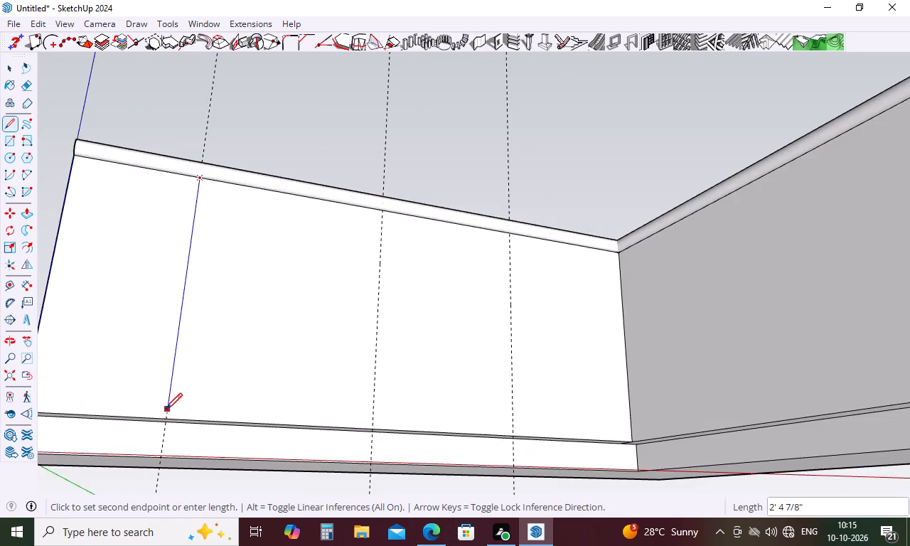
scroll(166, 409, up, 10)
click(166, 427)
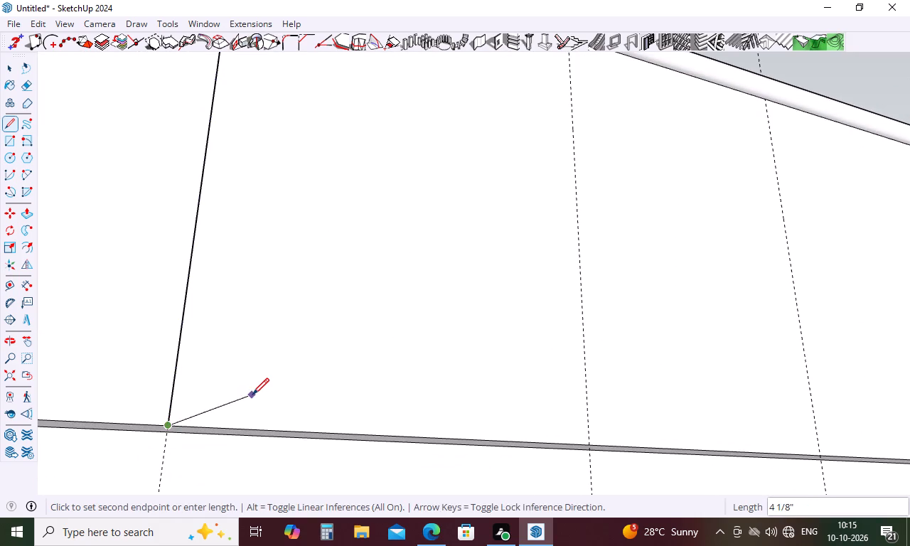
key(Escape)
Draw 2'6" vertical lines along the second and third guides, from the countertop band's lower edge to the top of the toe-kick.
key(l)
scroll(188, 378, down, 8)
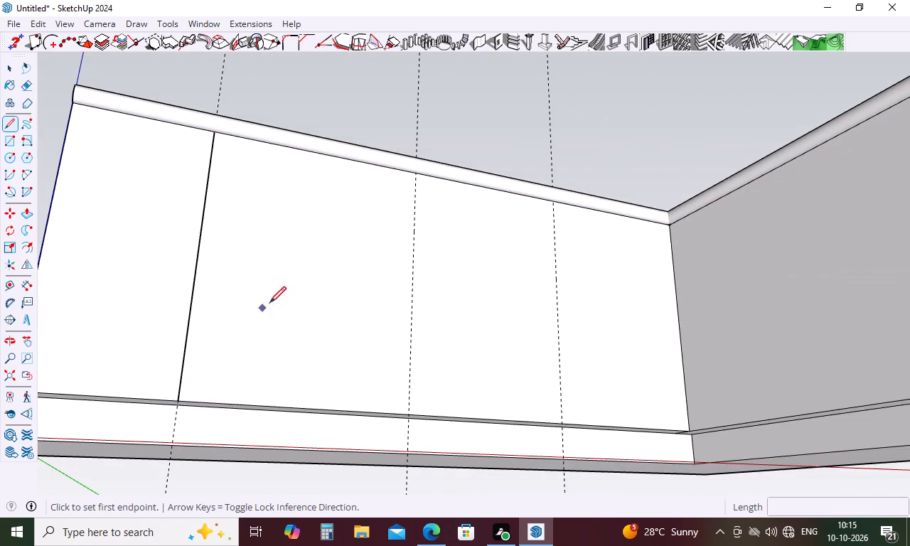
click(415, 177)
click(407, 412)
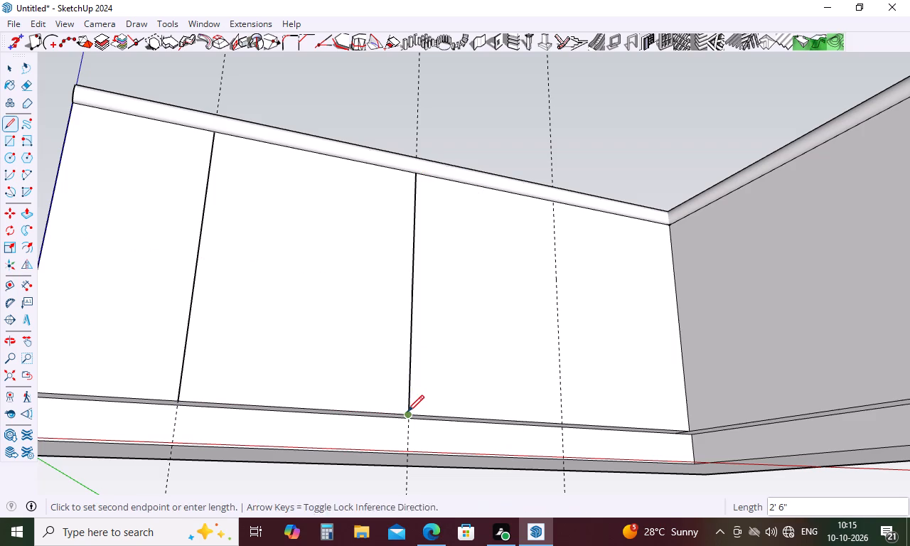
key(l)
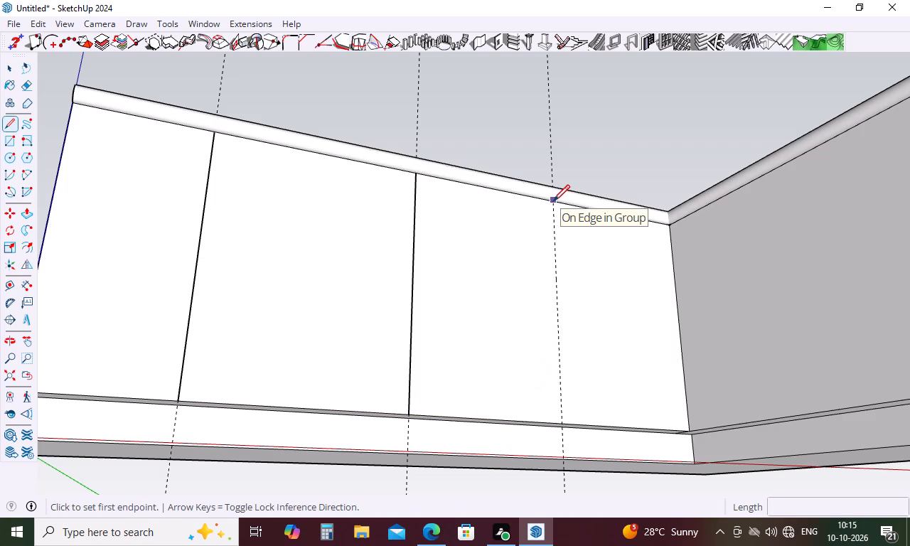
click(553, 205)
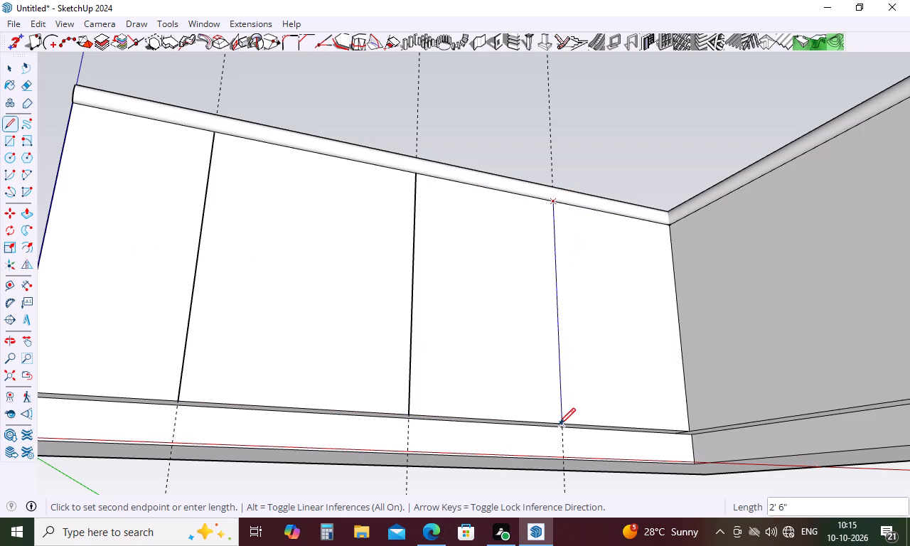
click(559, 424)
key(Escape)
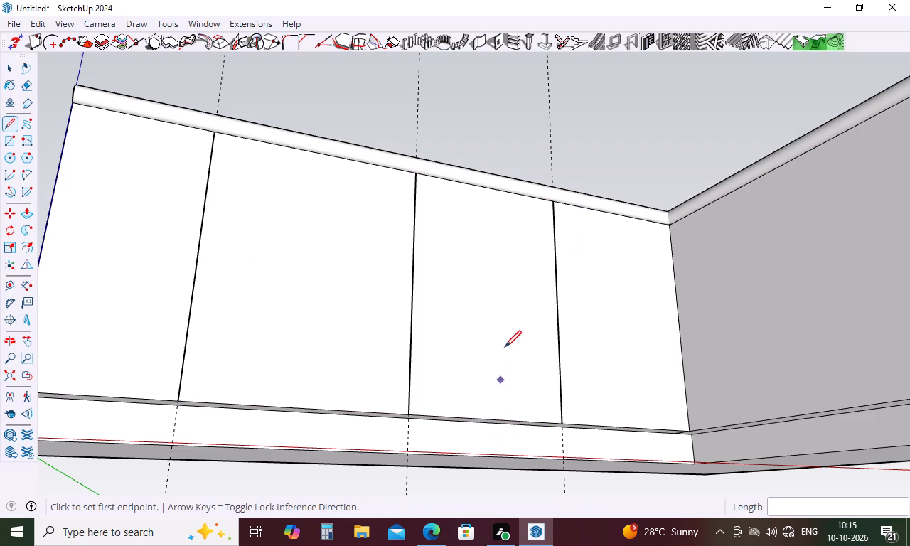
Delete all the construction guides from the model.
scroll(510, 315, down, 5)
middle_drag(510, 315, 414, 379)
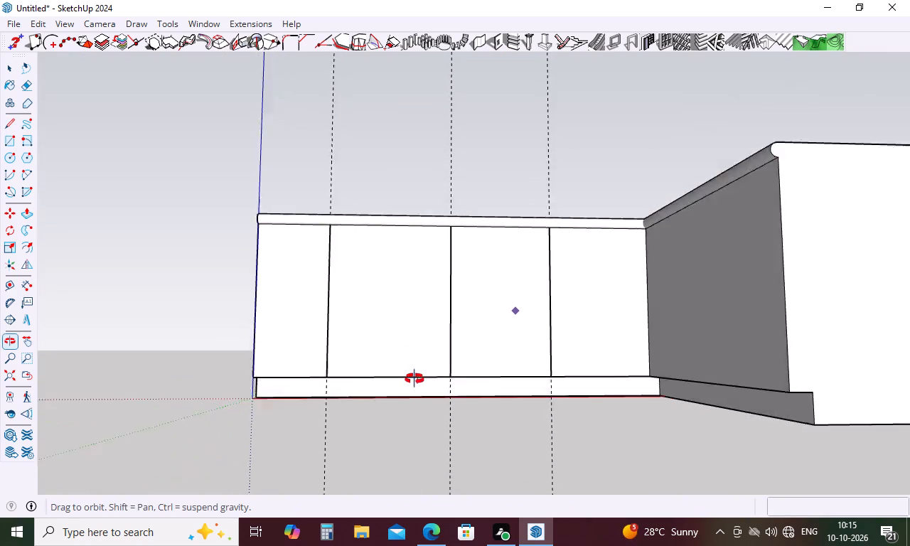
middle_drag(414, 379, 407, 420)
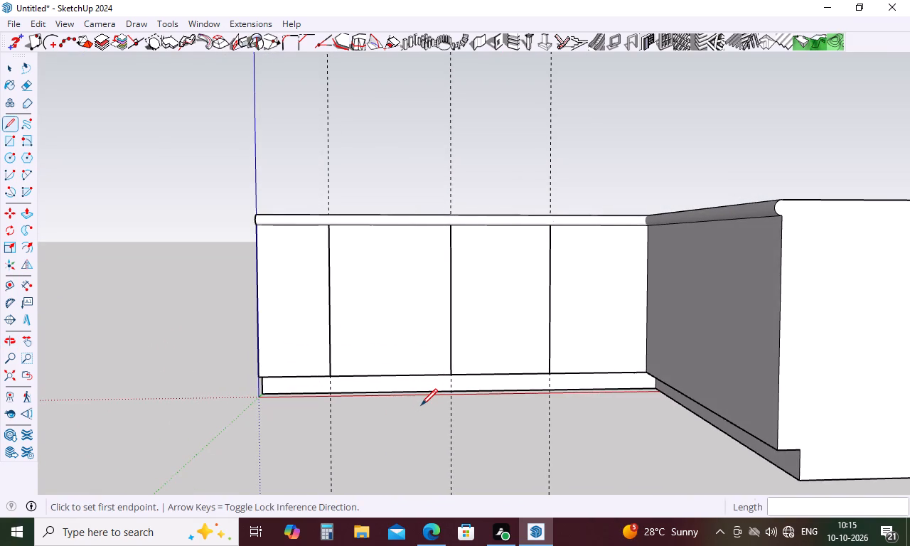
key(Escape)
key(space)
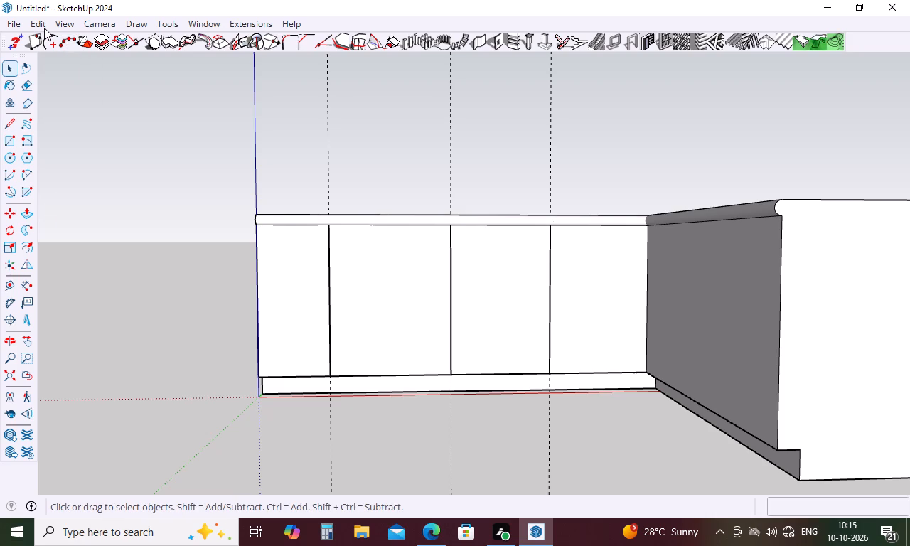
click(44, 28)
click(80, 168)
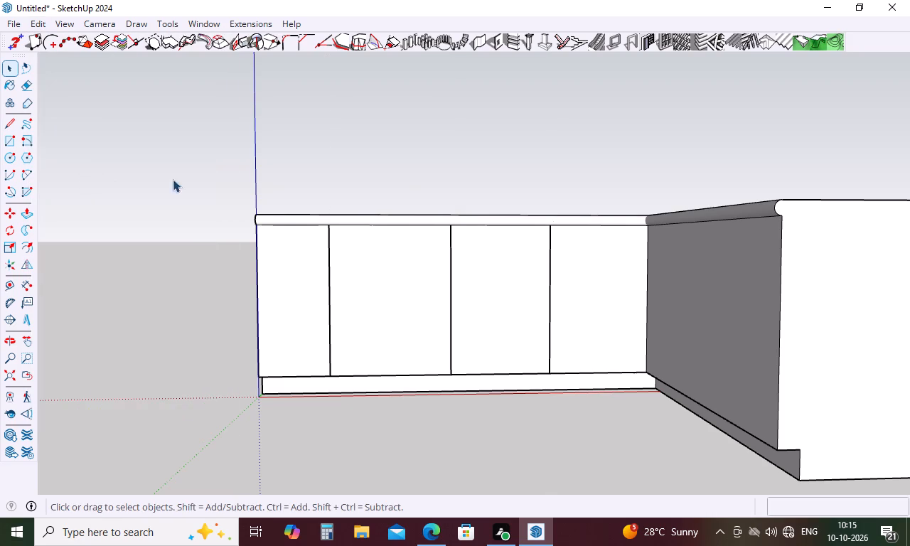
key(Escape)
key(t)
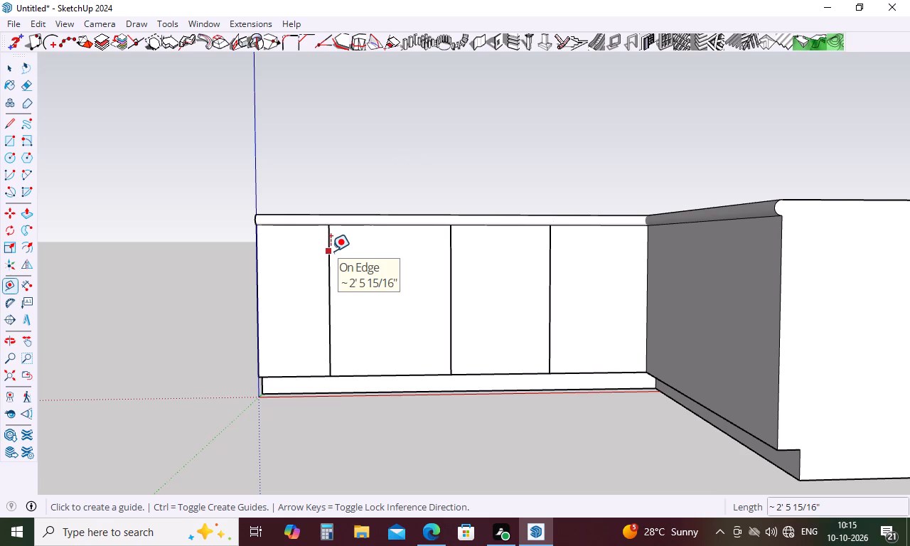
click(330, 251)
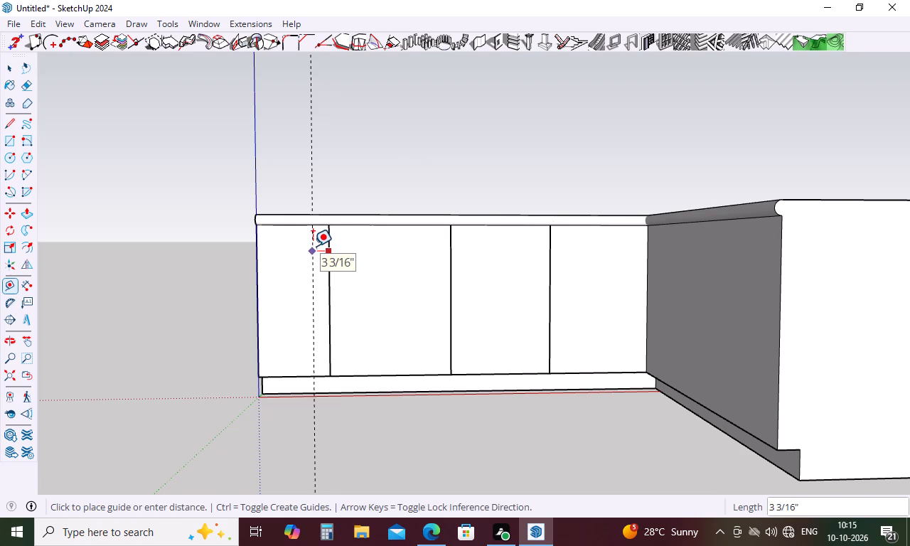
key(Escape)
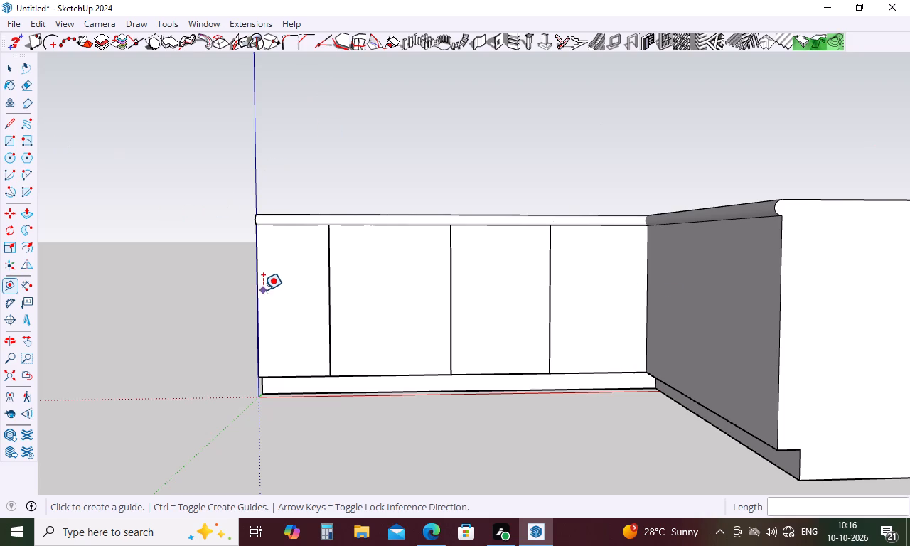
Examine the kitchen reference image, comparing its cabinet and appliance layout with the modelled L-shaped counter.
scroll(263, 290, down, 4)
middle_drag(263, 289, 491, 358)
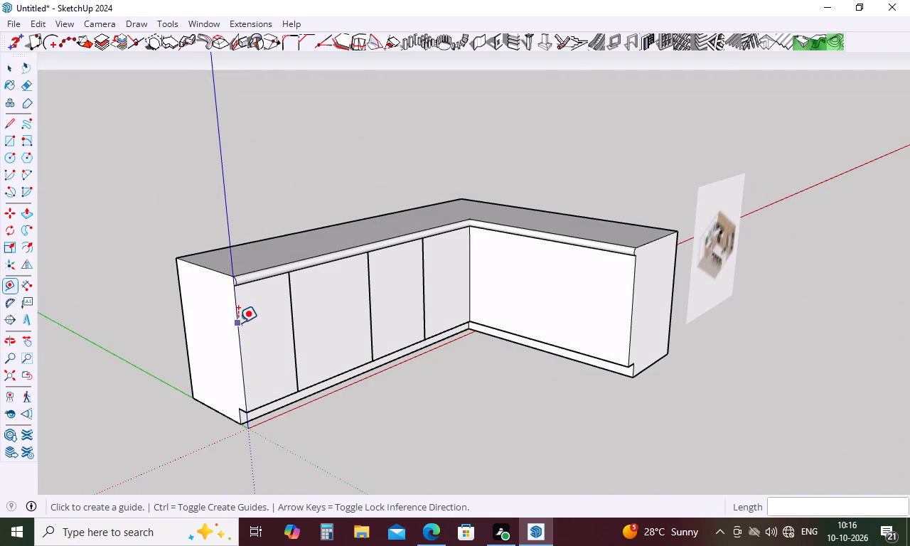
scroll(240, 320, down, 9)
scroll(531, 308, up, 4)
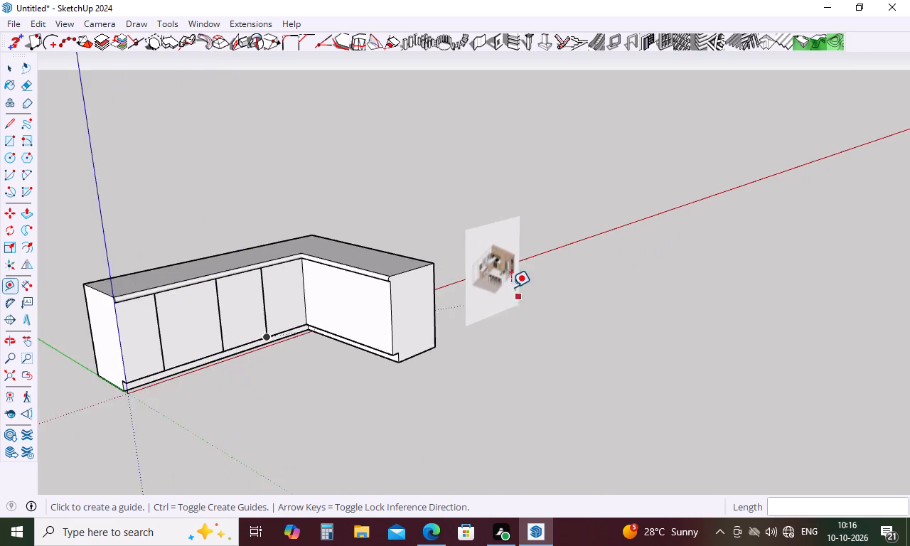
scroll(507, 272, up, 10)
middle_drag(493, 269, 377, 210)
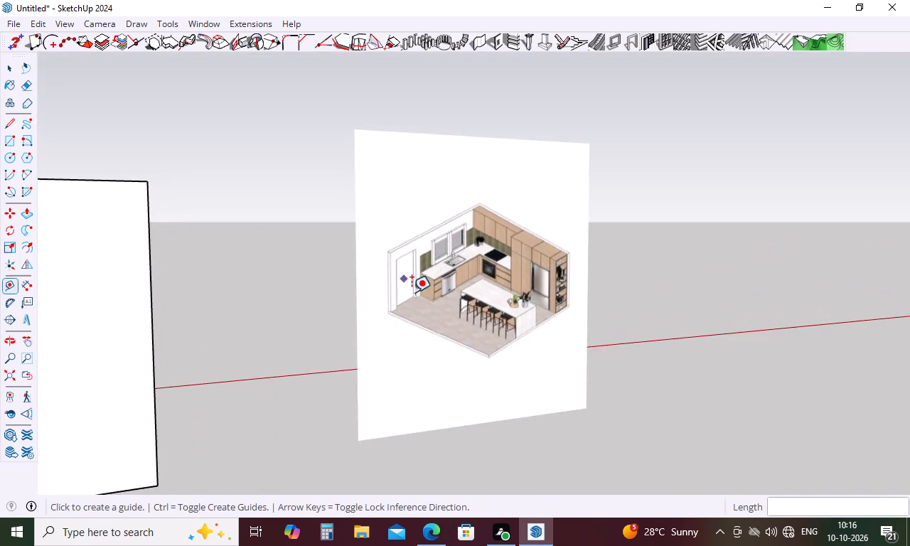
scroll(444, 309, up, 10)
middle_drag(441, 279, 430, 230)
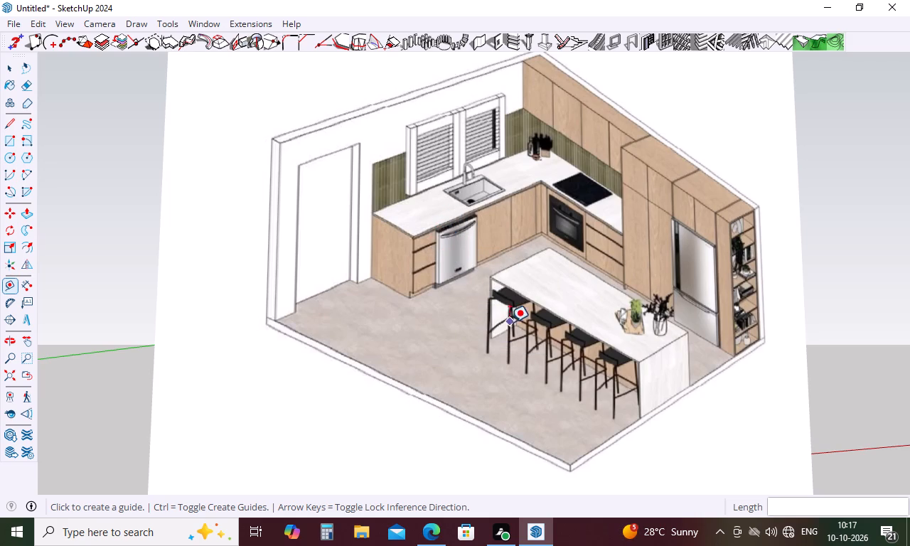
scroll(421, 355, down, 4)
middle_drag(439, 341, 537, 367)
scroll(537, 341, down, 10)
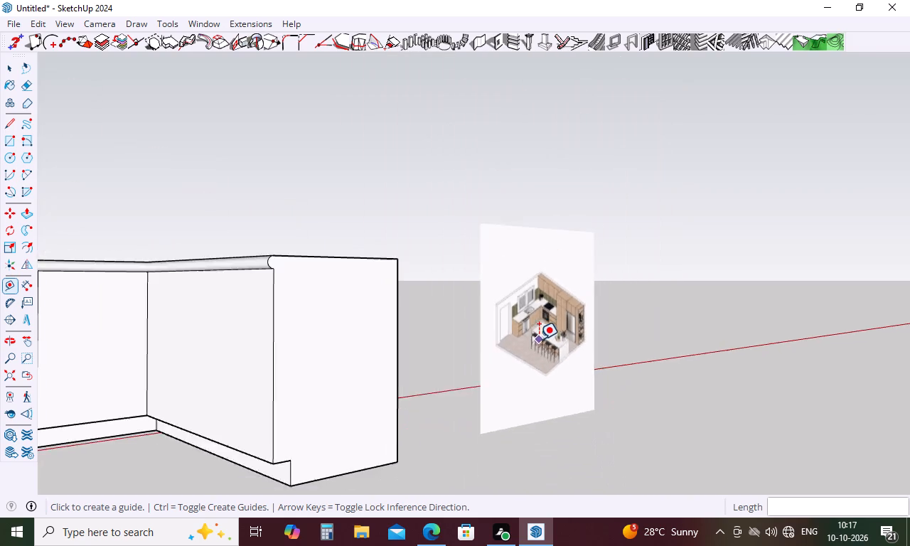
scroll(539, 339, down, 10)
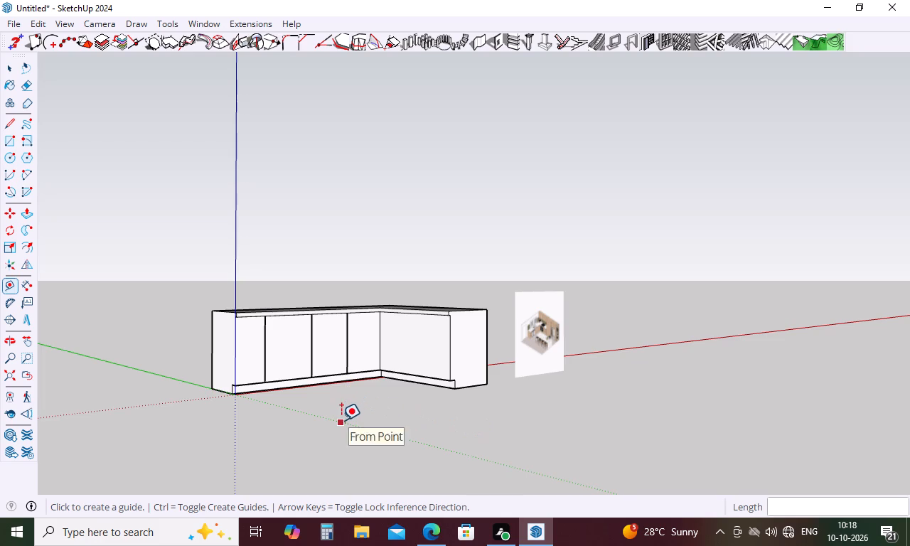
key(Escape)
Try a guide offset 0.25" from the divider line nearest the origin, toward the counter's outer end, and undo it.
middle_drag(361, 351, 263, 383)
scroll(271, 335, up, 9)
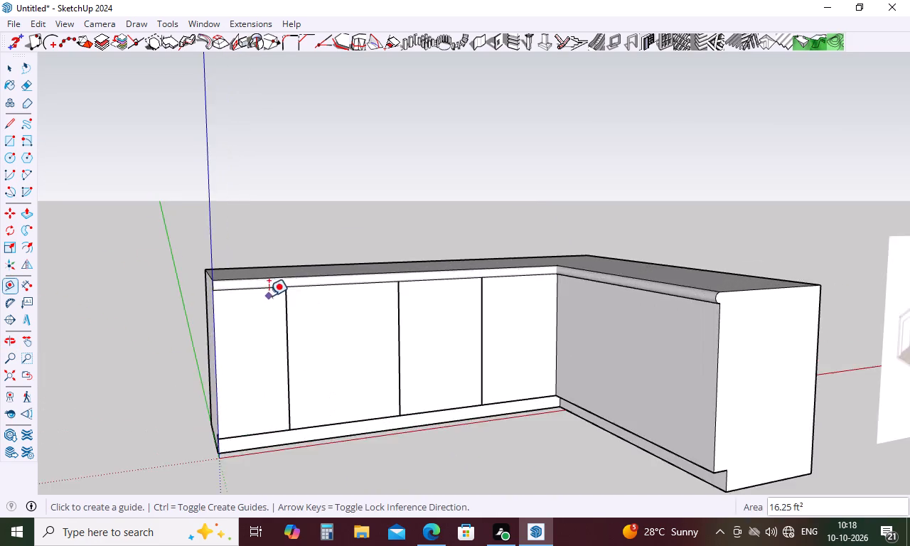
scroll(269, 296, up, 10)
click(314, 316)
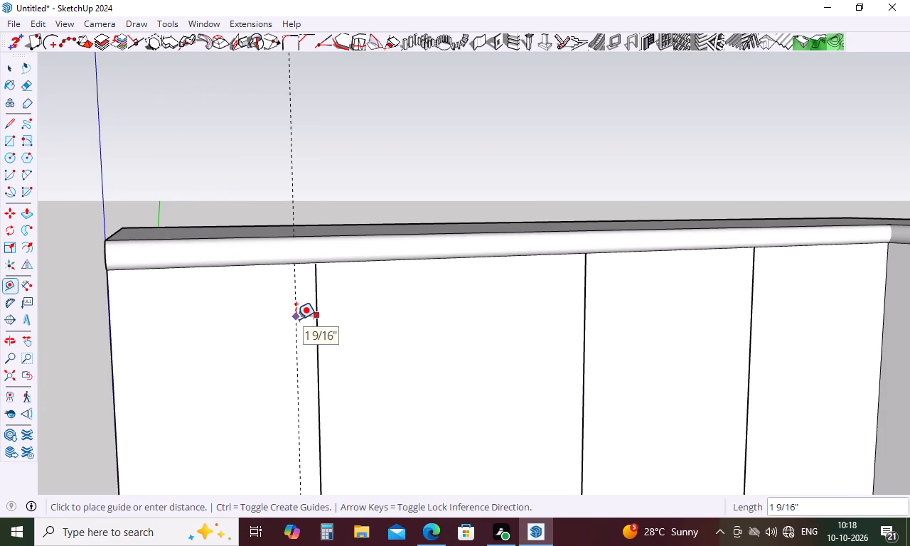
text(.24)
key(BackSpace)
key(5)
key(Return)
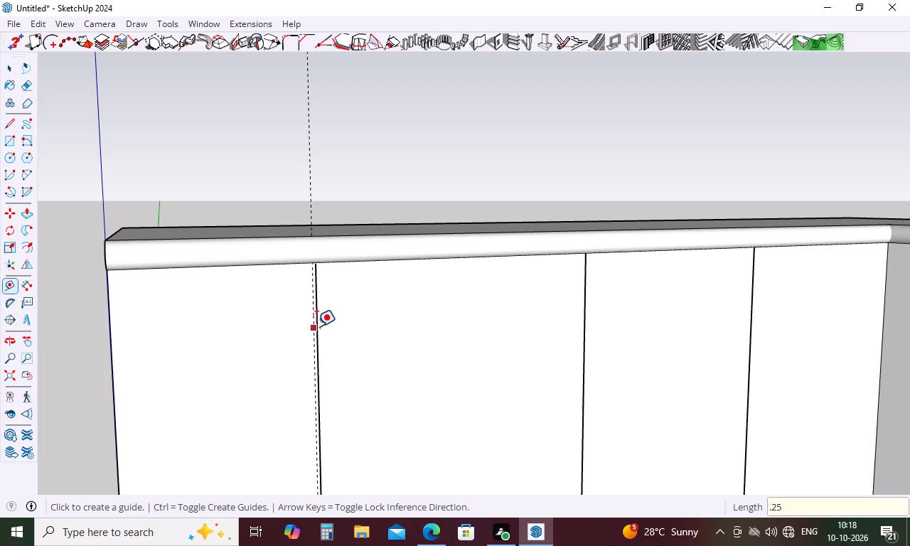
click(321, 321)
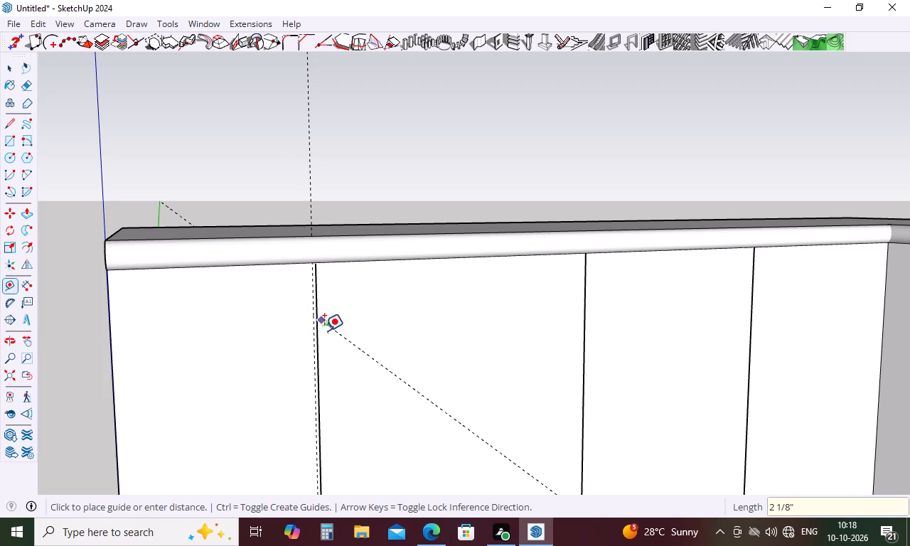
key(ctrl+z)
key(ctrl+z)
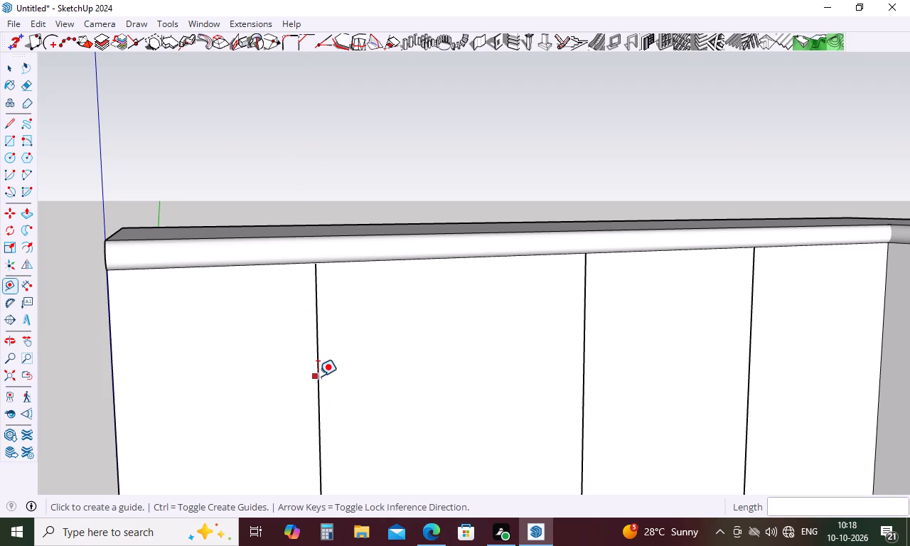
Offset a guide 0.1" to each side of the vertical divider line nearest the origin on the counter front.
click(314, 366)
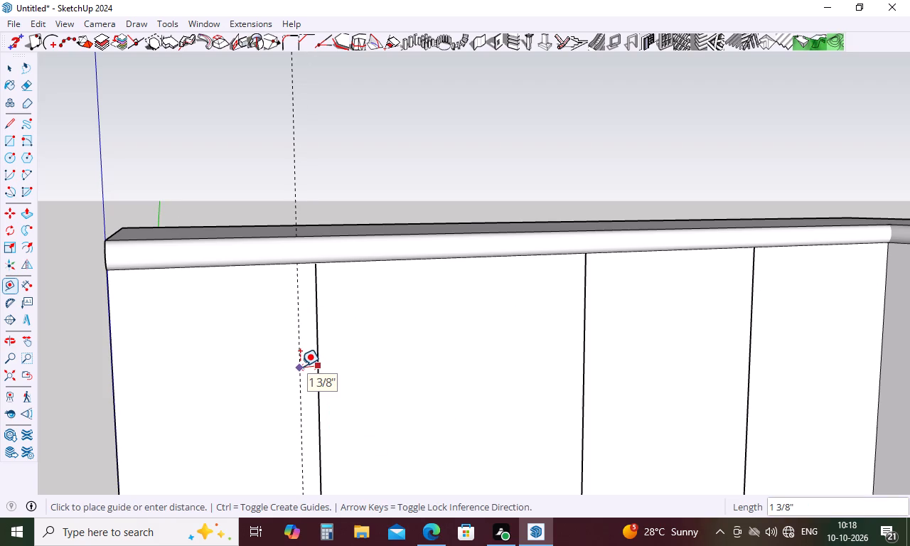
key(period)
key(1)
key(Return)
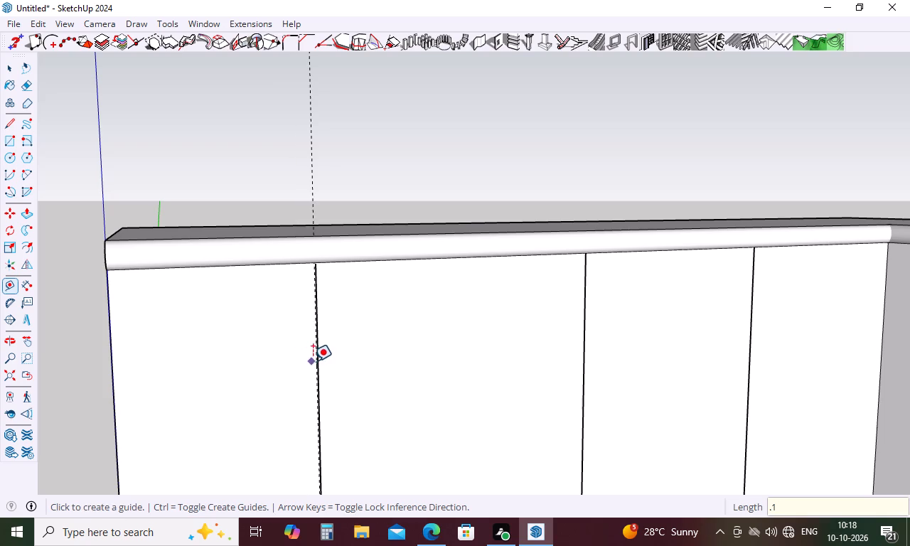
scroll(316, 350, up, 10)
click(323, 340)
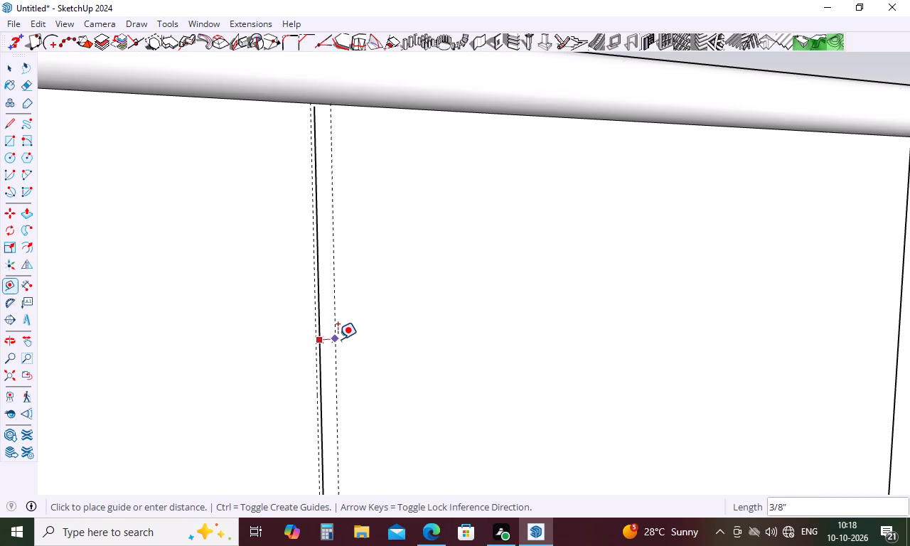
key(period)
key(1)
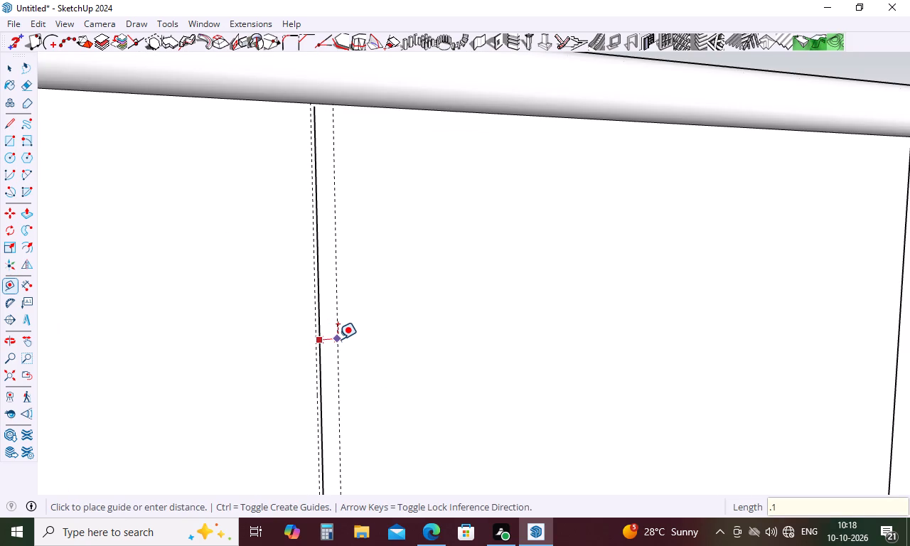
key(Return)
Offset a guide 0.1" to each side of the second vertical divider line on the counter front.
scroll(293, 296, down, 9)
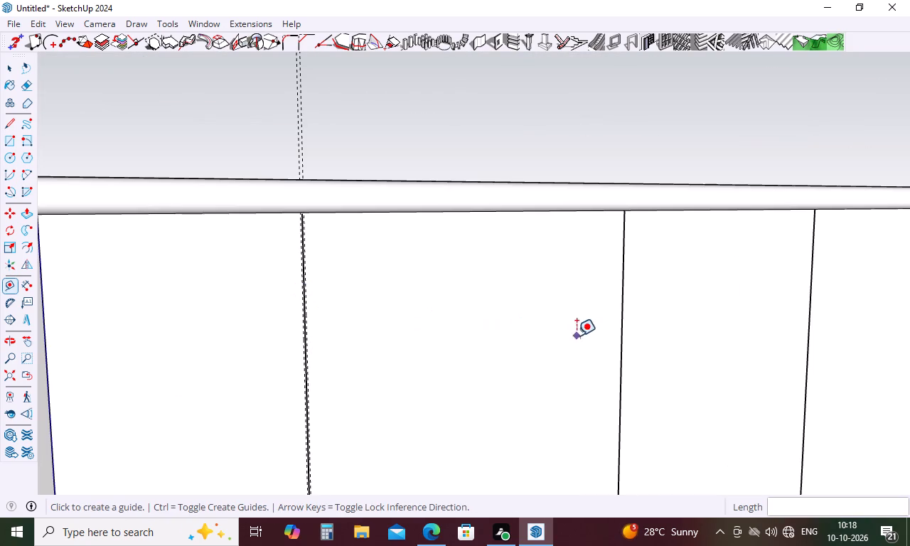
click(619, 316)
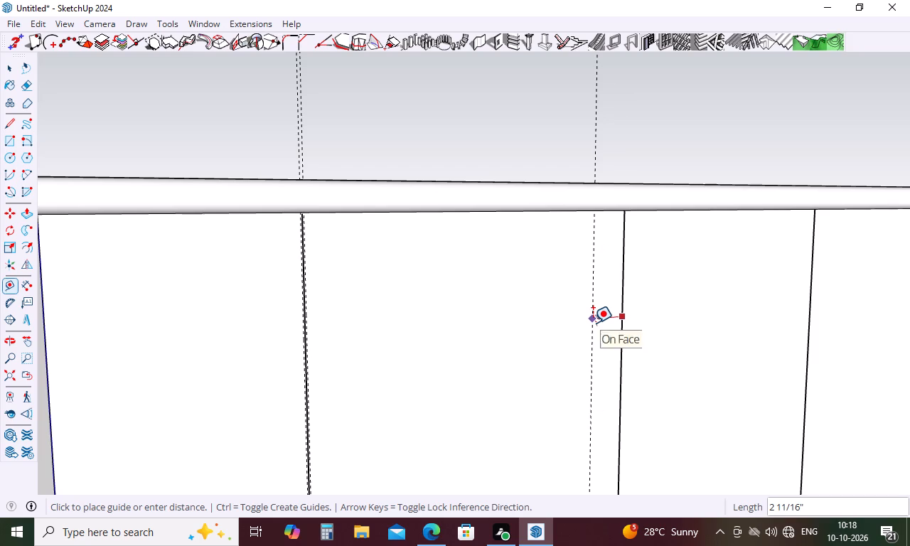
text(.1)
key(Return)
scroll(623, 321, up, 3)
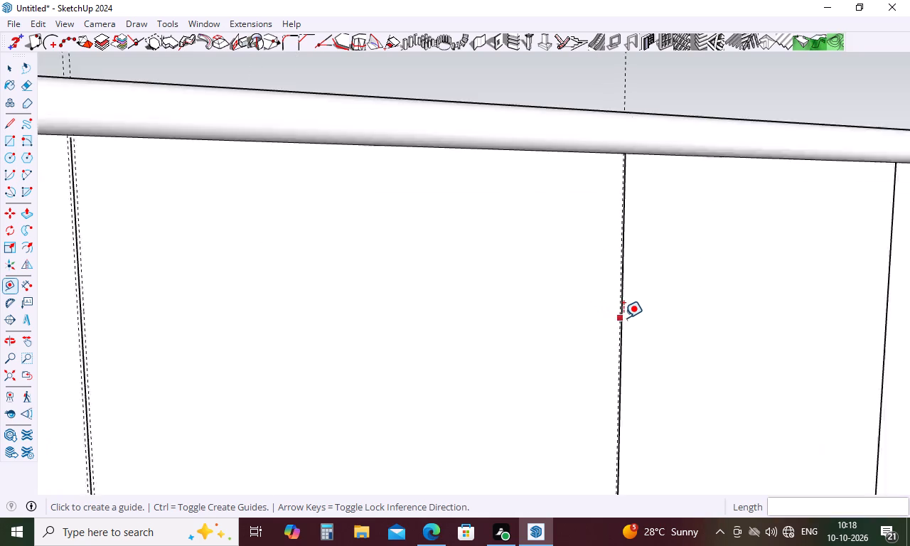
scroll(623, 318, up, 7)
click(624, 324)
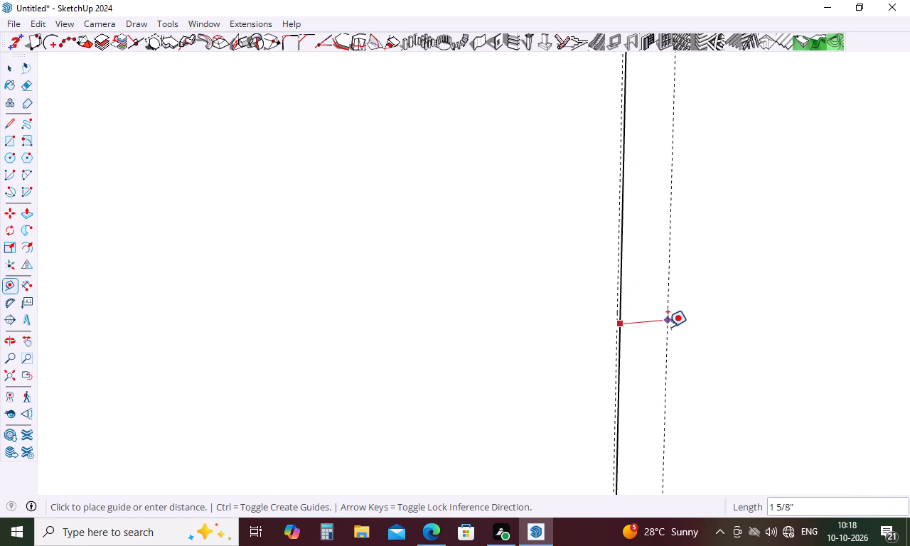
text(.1)
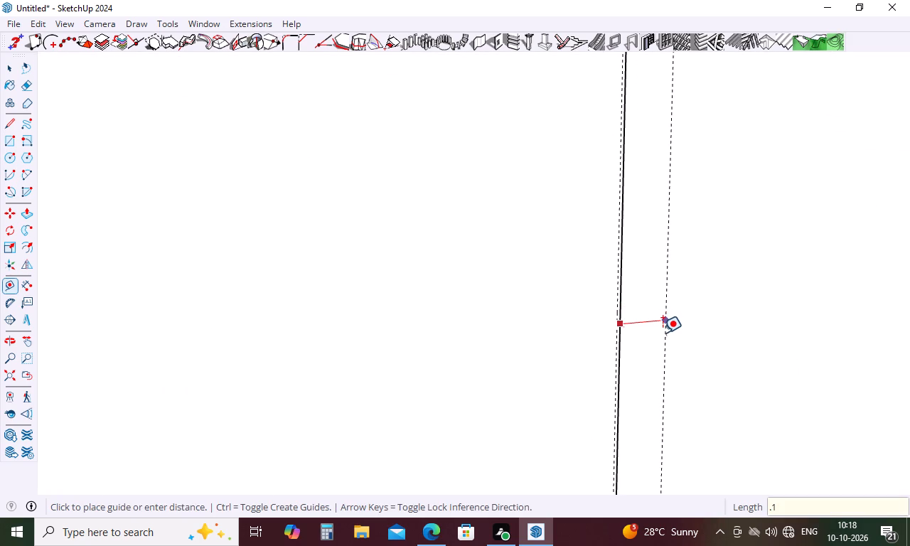
key(Return)
Offset a guide 0.1" to each side of the third vertical divider line, the one nearest the inner corner.
scroll(496, 322, down, 11)
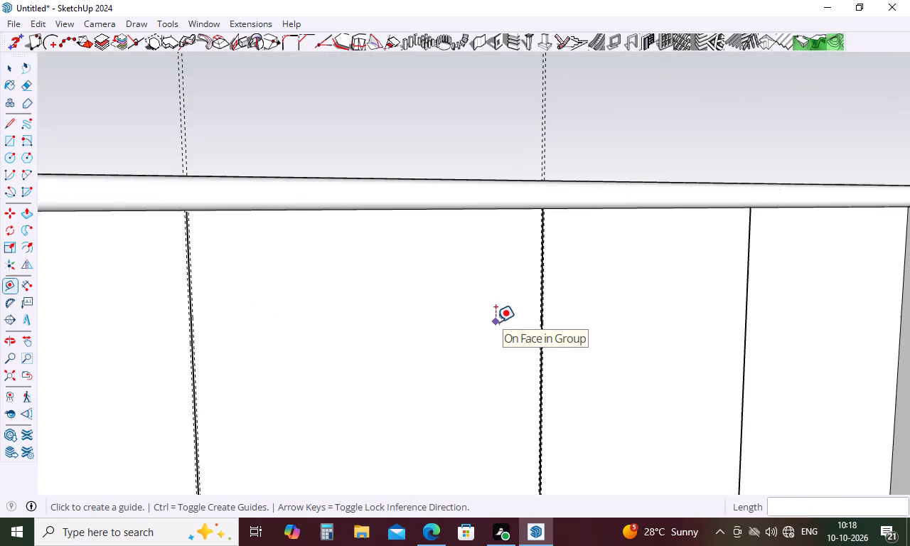
scroll(496, 322, down, 5)
scroll(677, 328, up, 5)
click(650, 321)
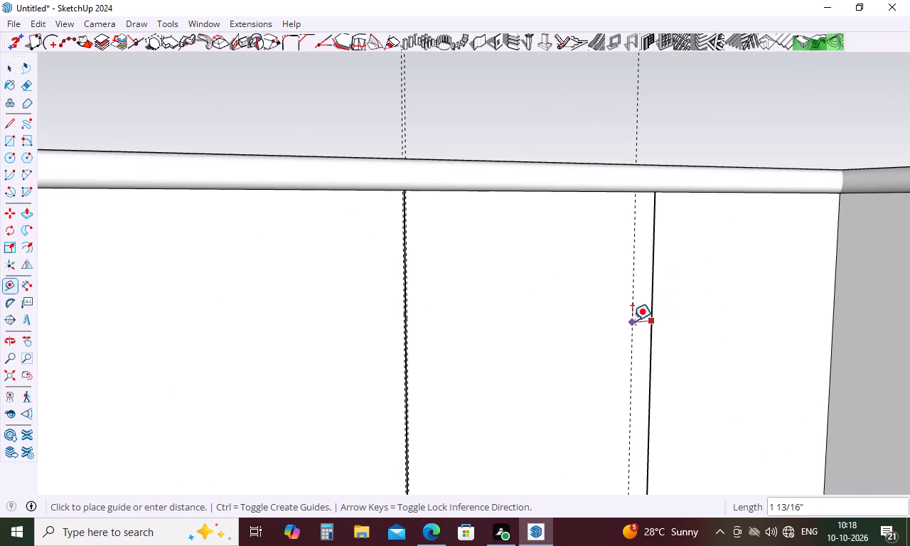
key(period)
key(1)
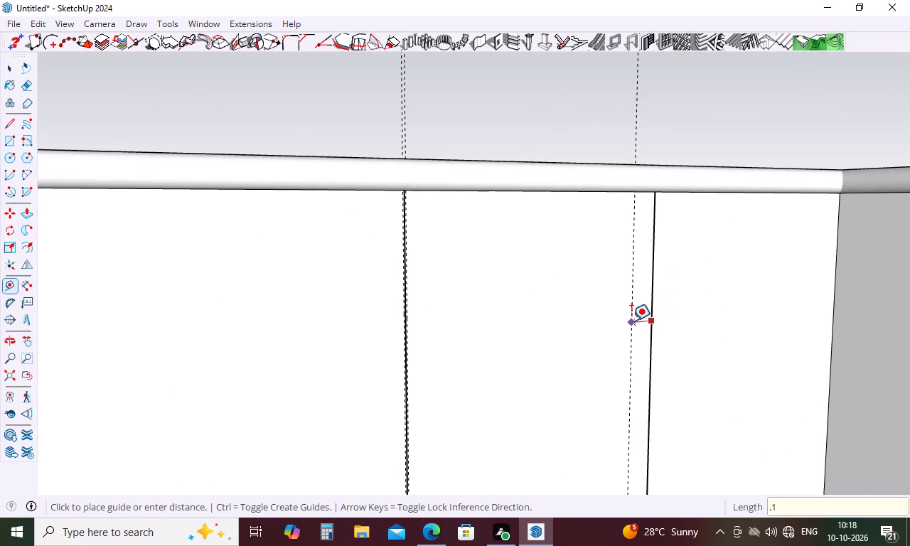
key(Return)
scroll(652, 326, up, 11)
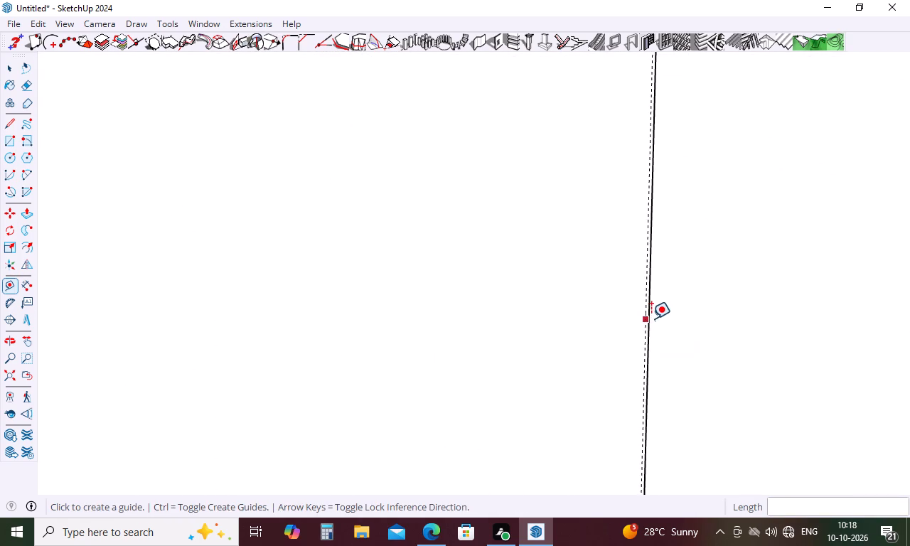
click(653, 318)
key(period)
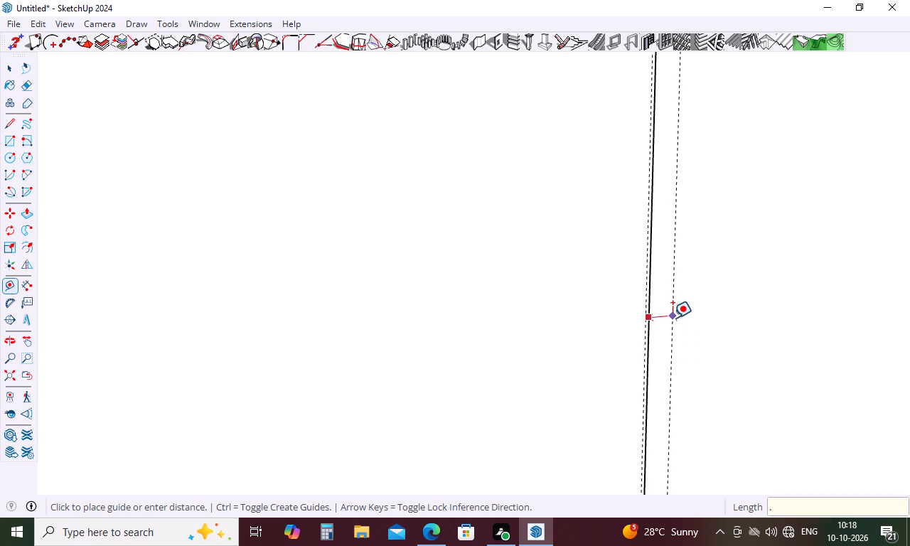
key(1)
key(Return)
scroll(596, 275, down, 17)
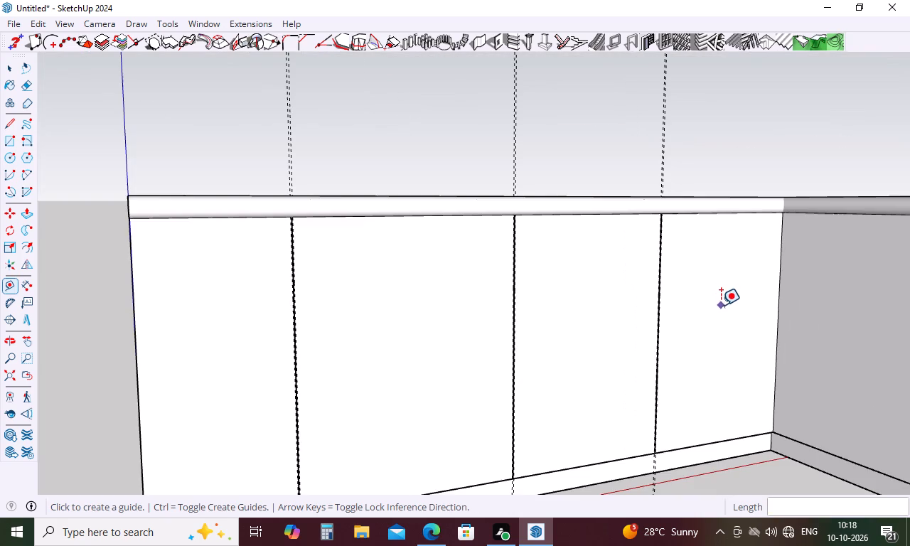
scroll(717, 327, down, 5)
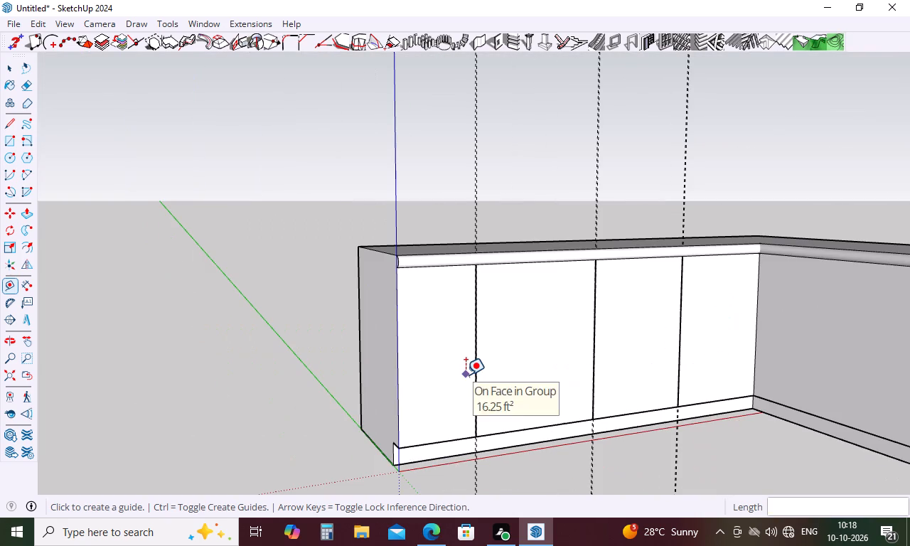
key(Escape)
Delete the vertical divider line nearest the origin, keeping the pair of guides around it.
scroll(483, 346, up, 10)
key(space)
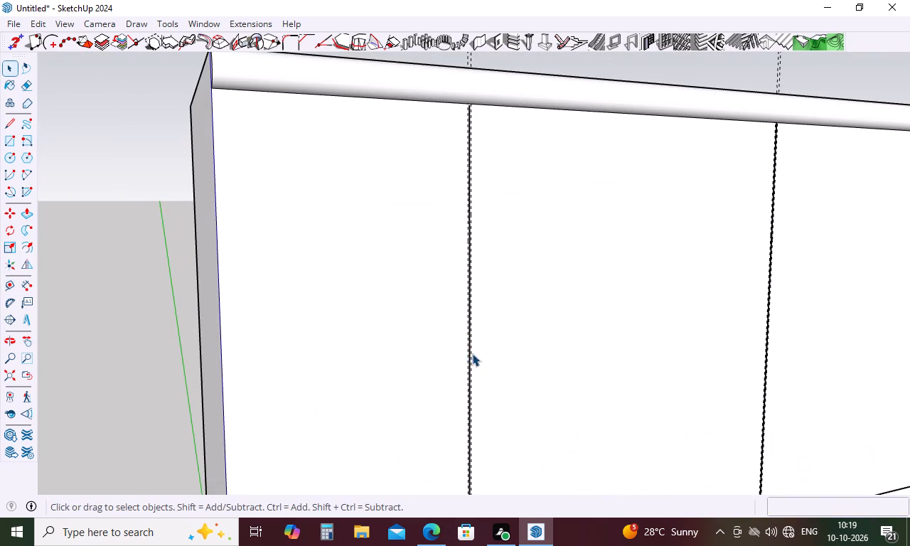
scroll(472, 353, up, 15)
click(462, 362)
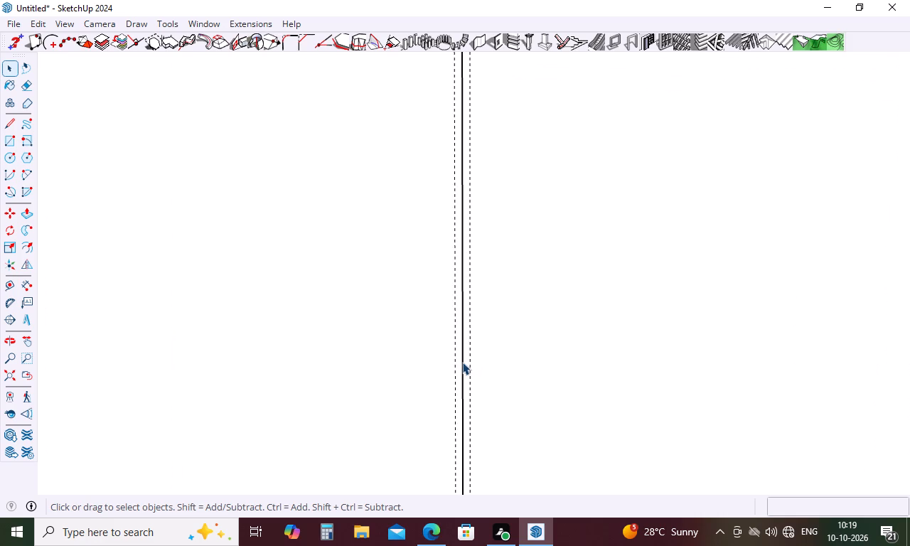
key(Delete)
scroll(254, 354, down, 16)
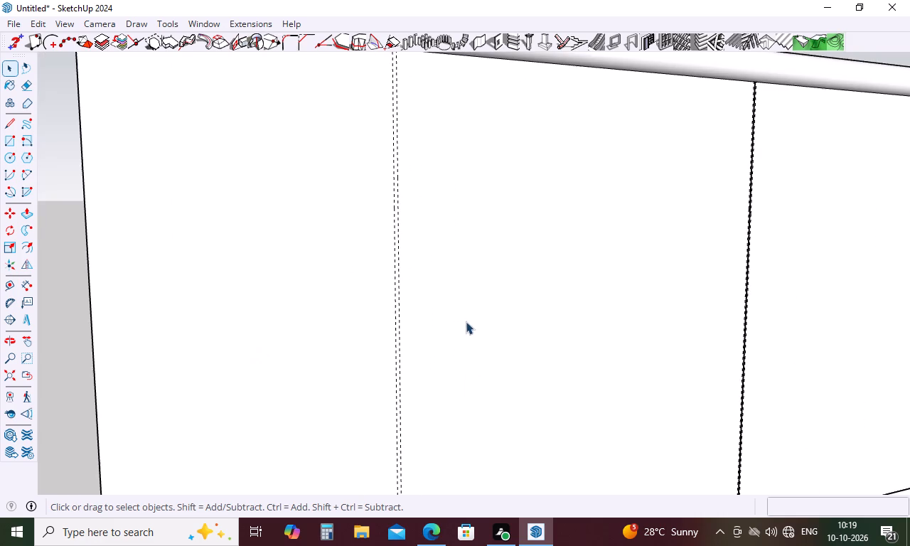
key(Escape)
Undo the divider line deletion and all the 0.1" guides around the three vertical dividers on the counter front.
key(l)
scroll(521, 329, down, 4)
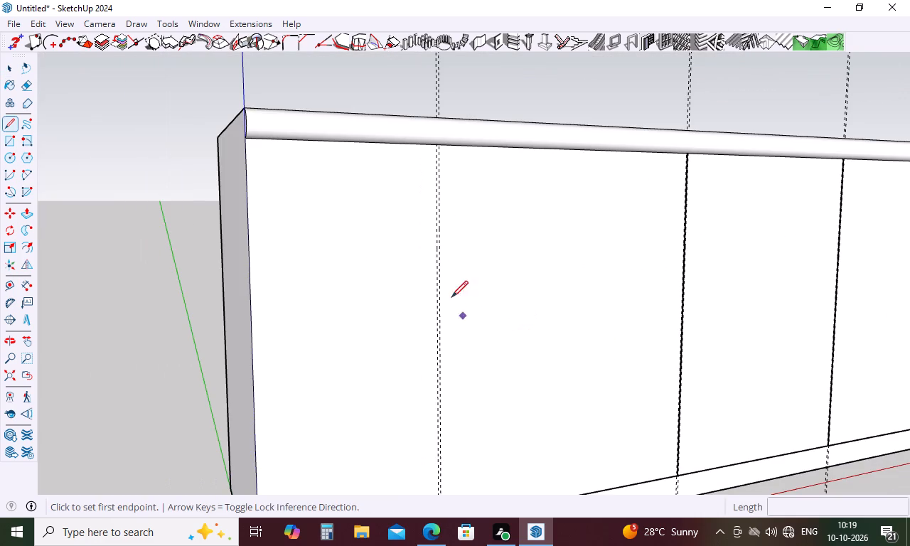
scroll(446, 139, up, 6)
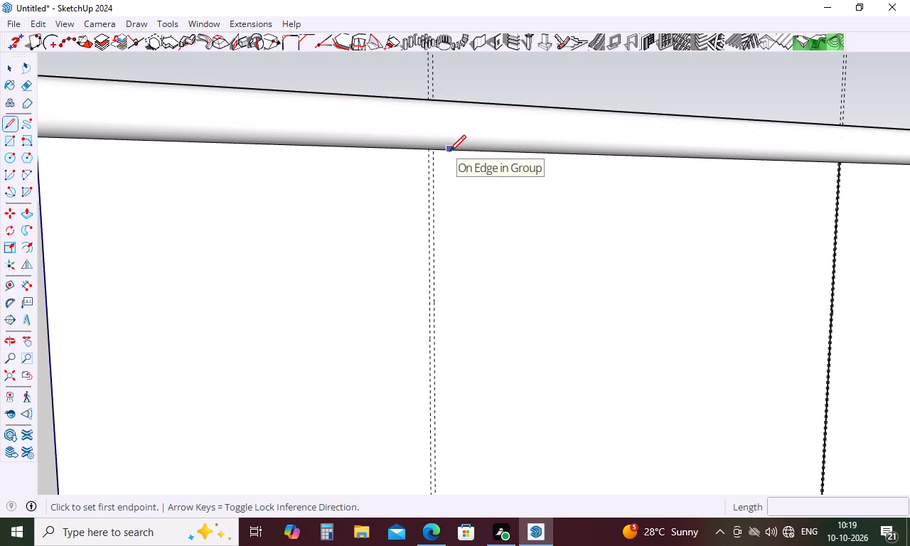
key(ctrl+z)
key(ctrl+z)
key(ctrl+z)
key(ctrl+z)
key(ctrl+z)
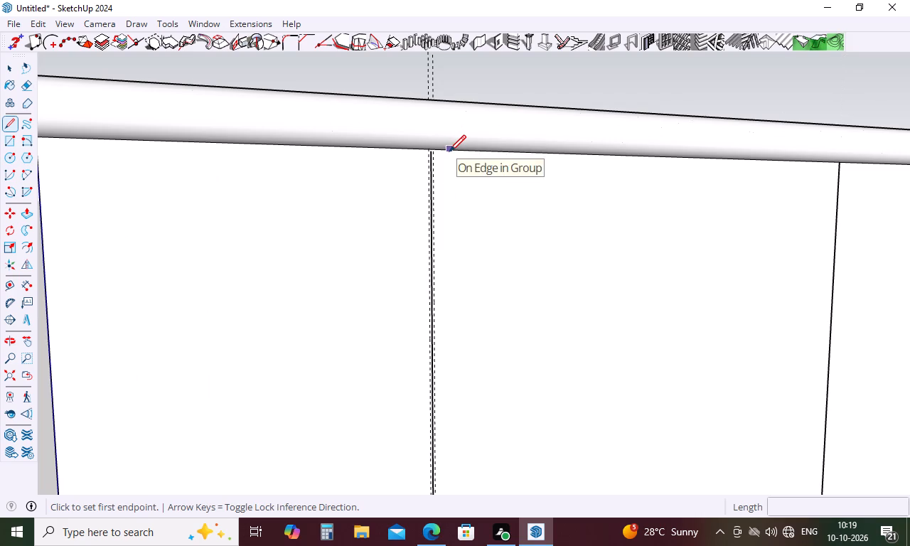
key(ctrl+z)
key(ctrl+z)
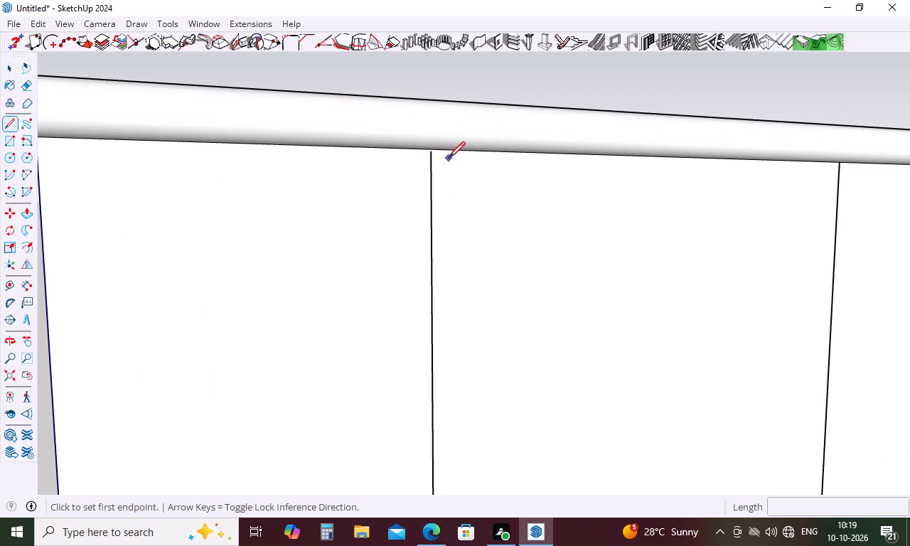
key(Escape)
Offset a guide 0.15" to each side of the vertical divider line nearest the origin on the counter front.
key(t)
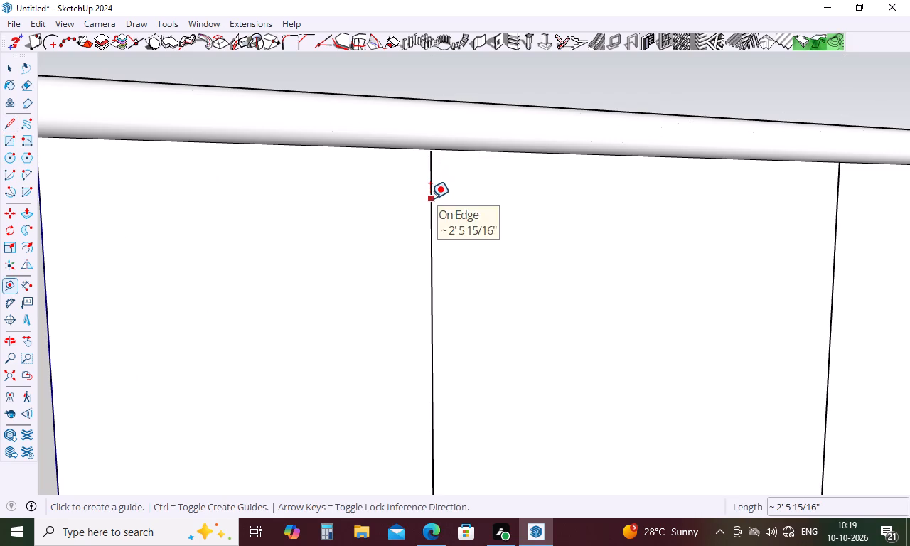
click(430, 198)
text(.15)
key(Return)
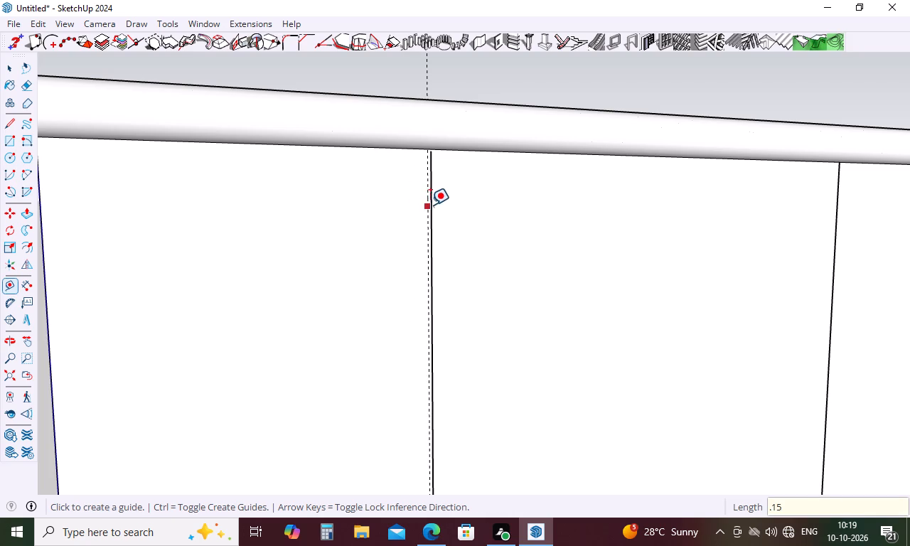
click(434, 203)
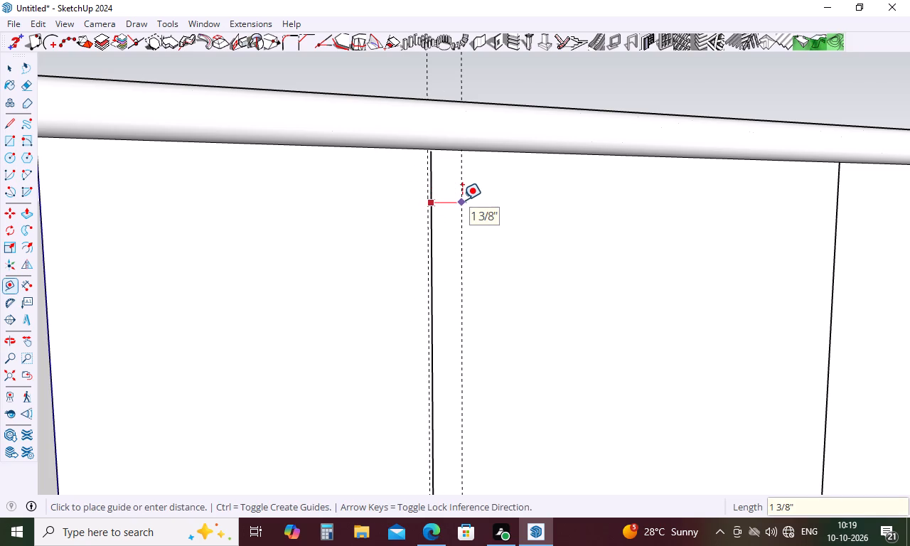
text(.15)
key(Return)
Offset a guide 0.15" to each side of the second vertical divider line on the counter front.
scroll(380, 218, down, 5)
scroll(733, 203, up, 5)
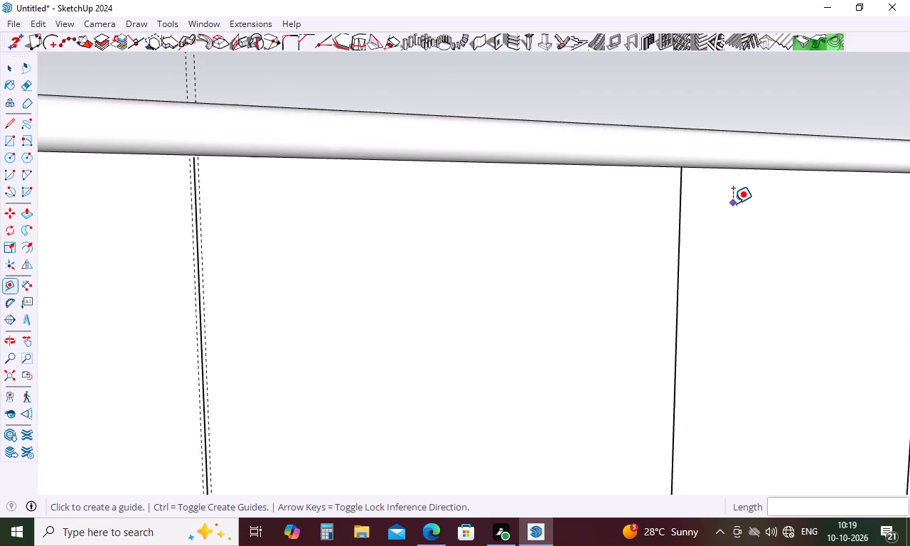
click(671, 227)
text(.15)
key(Return)
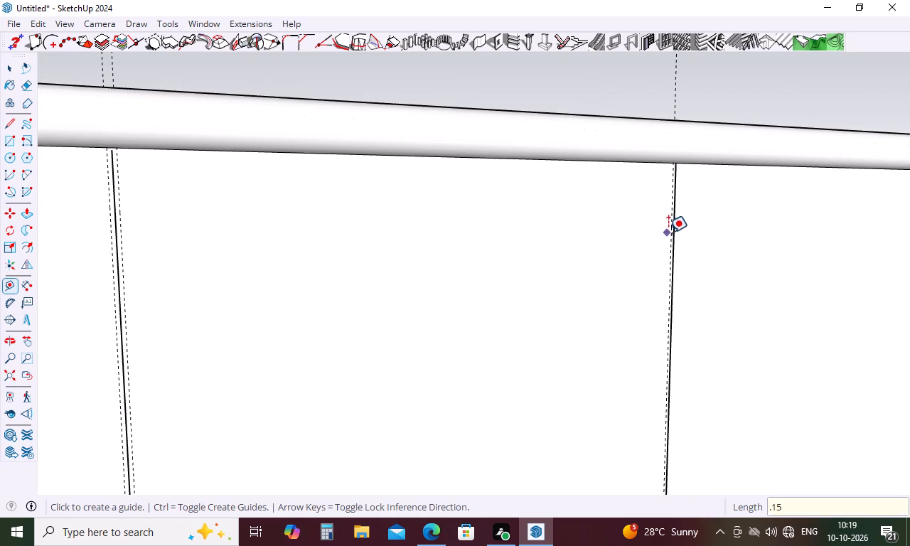
scroll(675, 231, up, 4)
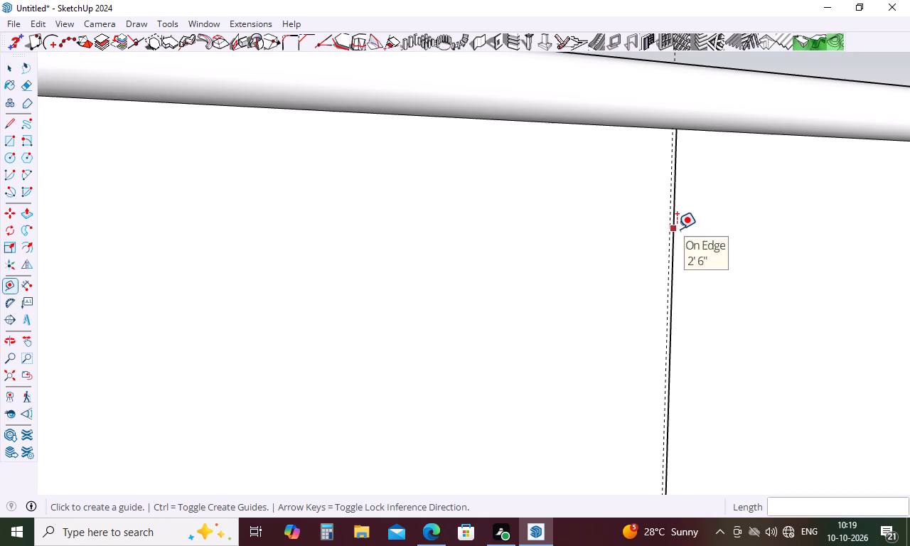
click(677, 229)
key(period)
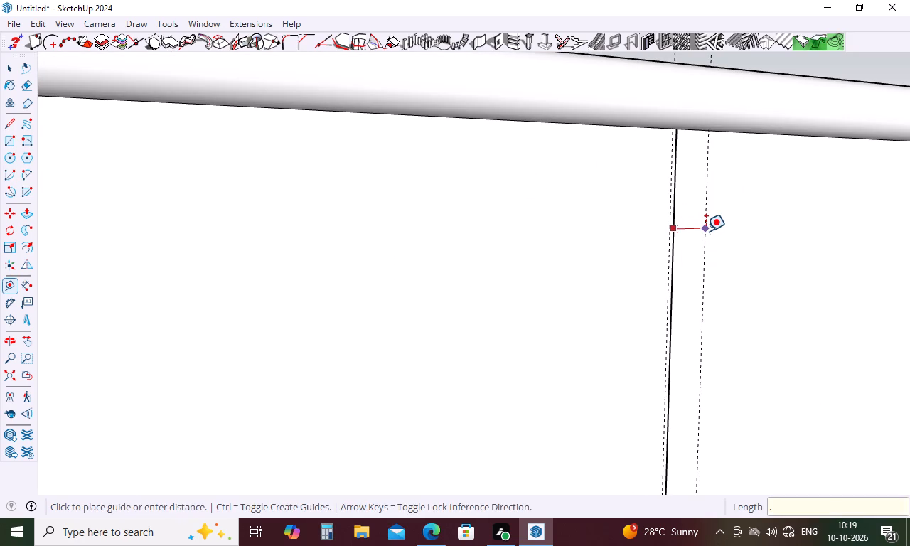
text(15)
key(Return)
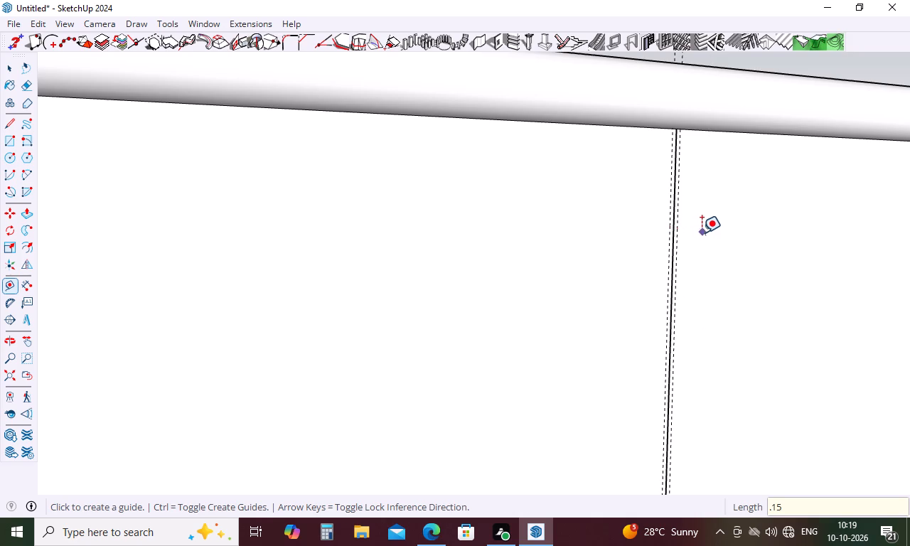
Offset a guide 0.15" to each side of the third vertical divider line, the one nearest the inner corner.
scroll(584, 233, down, 9)
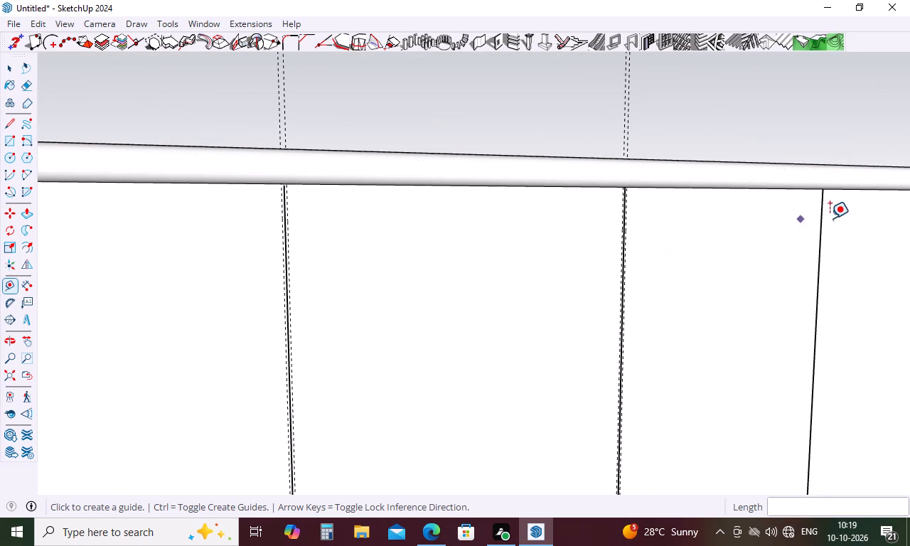
drag(819, 230, 811, 233)
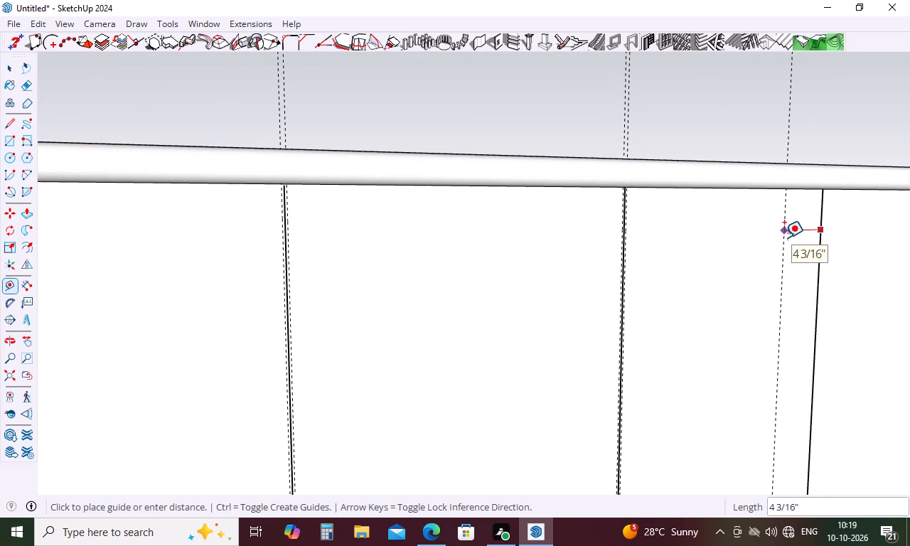
key(period)
key(1)
key(5)
key(Return)
scroll(730, 240, down, 5)
scroll(833, 232, up, 9)
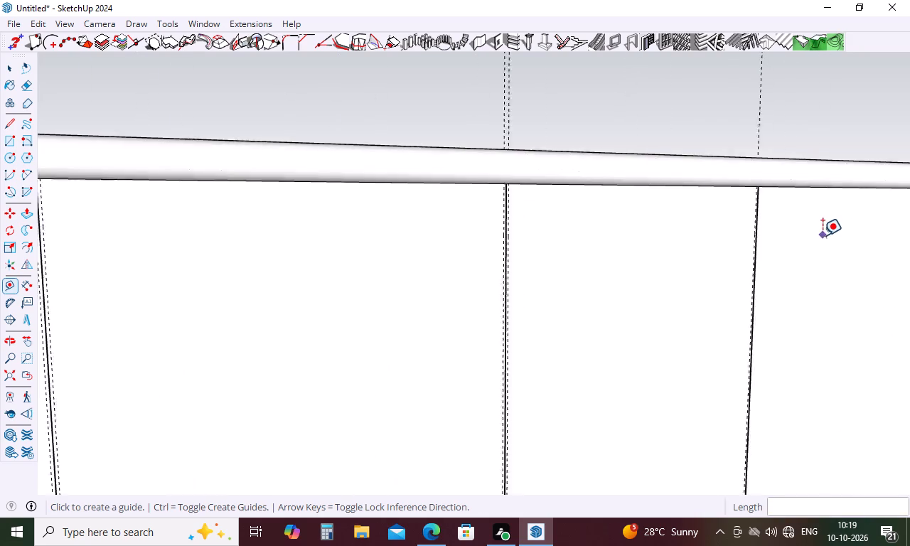
scroll(823, 235, up, 2)
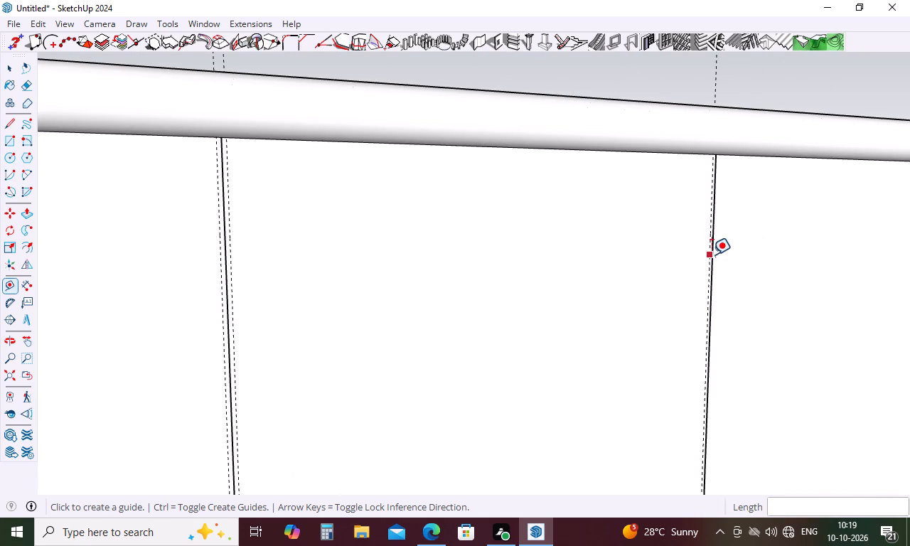
click(715, 251)
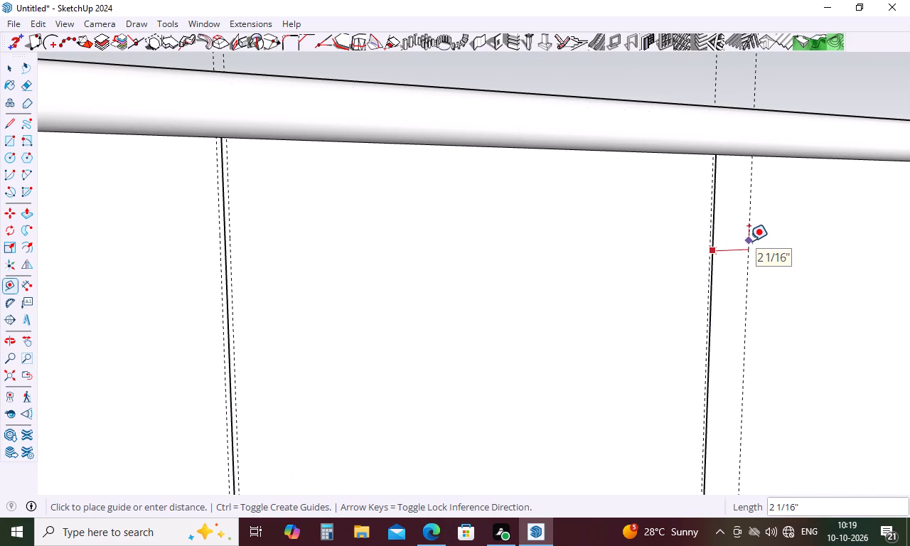
text(.15)
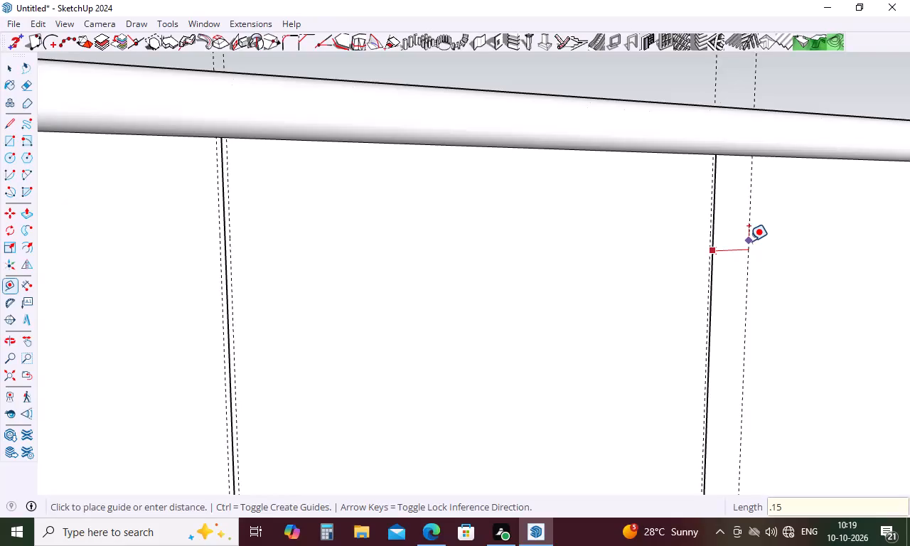
key(Return)
Offset a guide 0.3" from the counter's vertical inner-corner edge onto the front face with the dividers.
scroll(570, 250, down, 9)
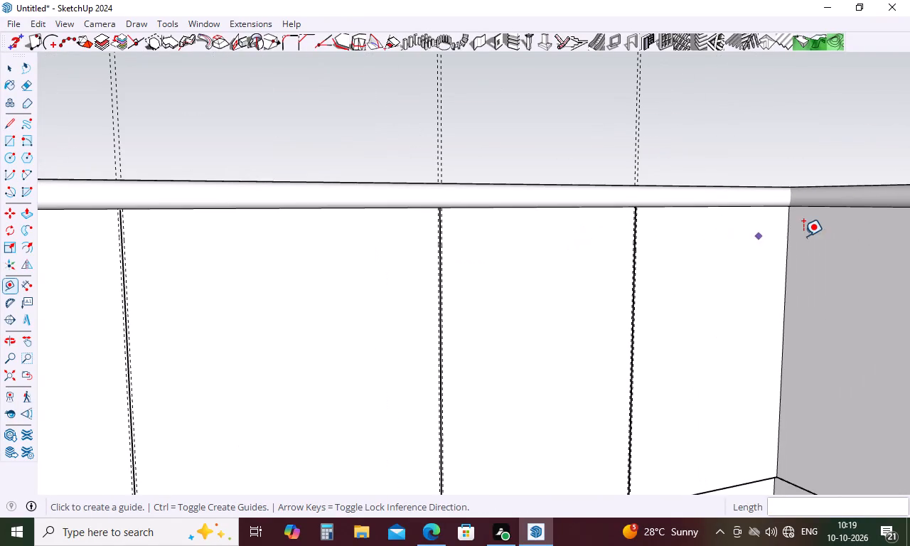
click(788, 245)
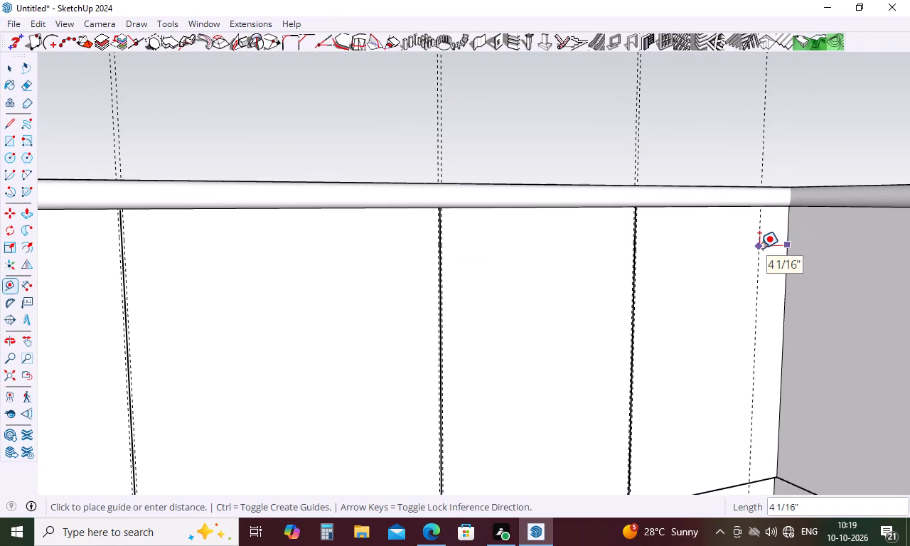
key(period)
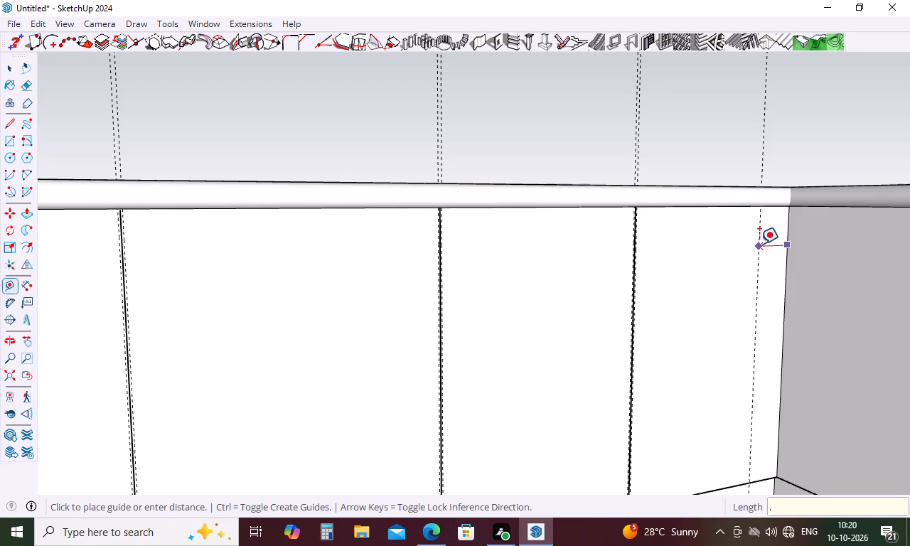
key(3)
key(Return)
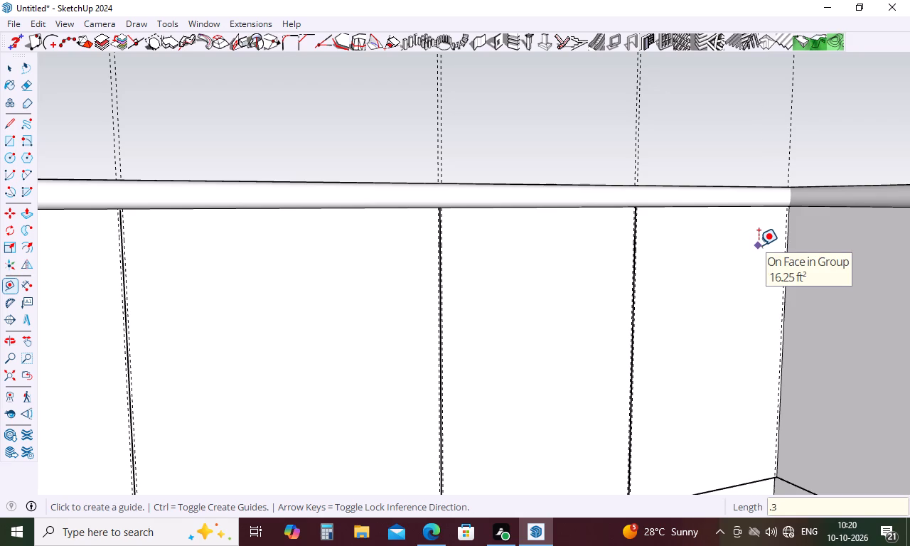
key(Escape)
Delete the vertical divider line nearest the origin, keeping the pair of guides around it.
scroll(770, 200, down, 5)
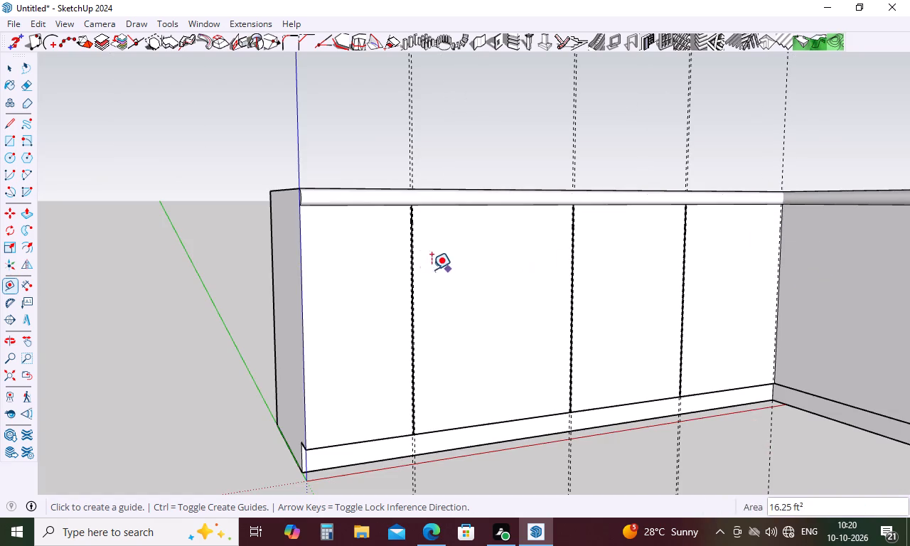
scroll(417, 226, up, 16)
key(Escape)
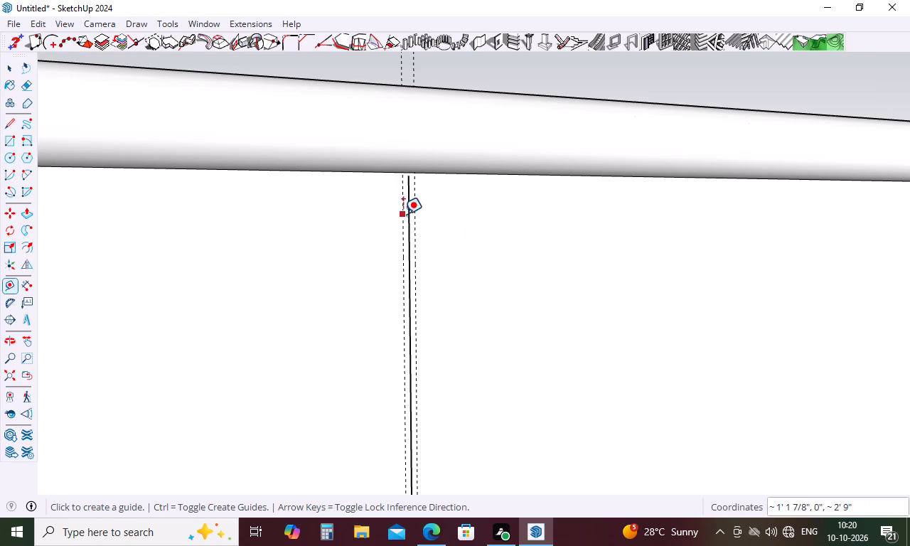
key(space)
click(408, 230)
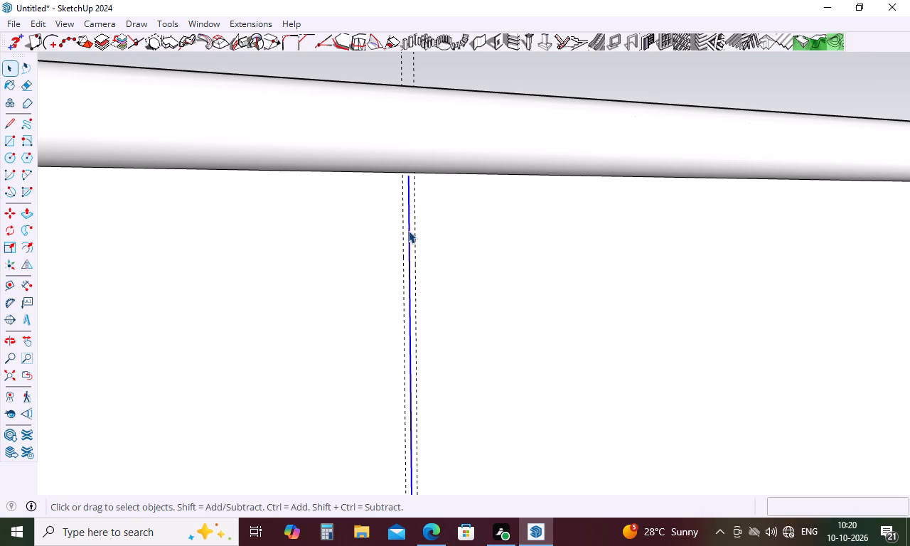
key(Delete)
Draw a vertical line along the first gap's guide farther from the origin, from the countertop's lower edge to the toe-kick's top edge.
key(l)
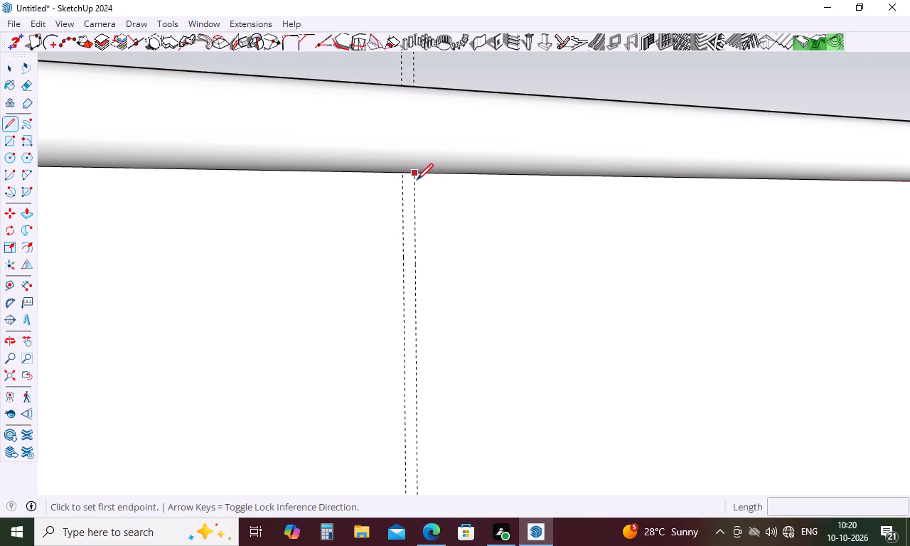
click(417, 180)
scroll(417, 185, down, 6)
scroll(417, 185, up, 1)
scroll(417, 185, down, 10)
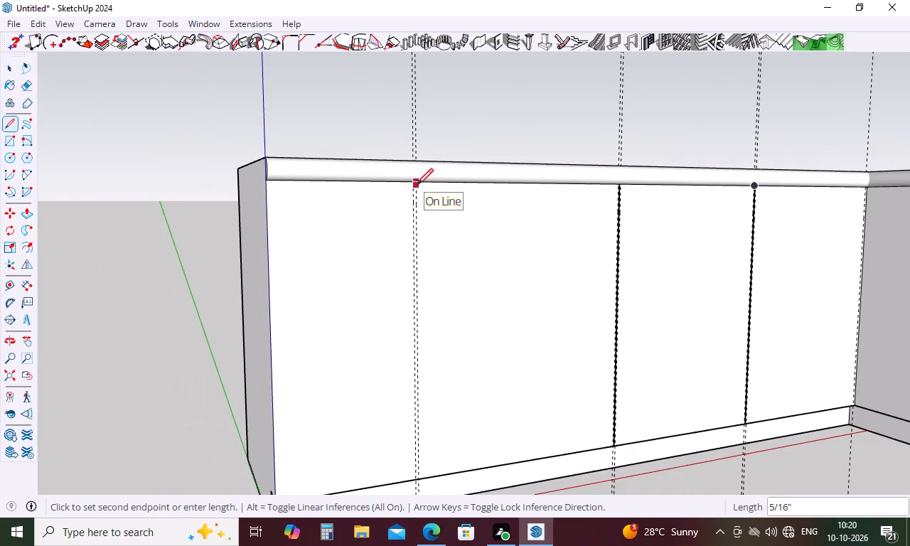
scroll(414, 485, up, 5)
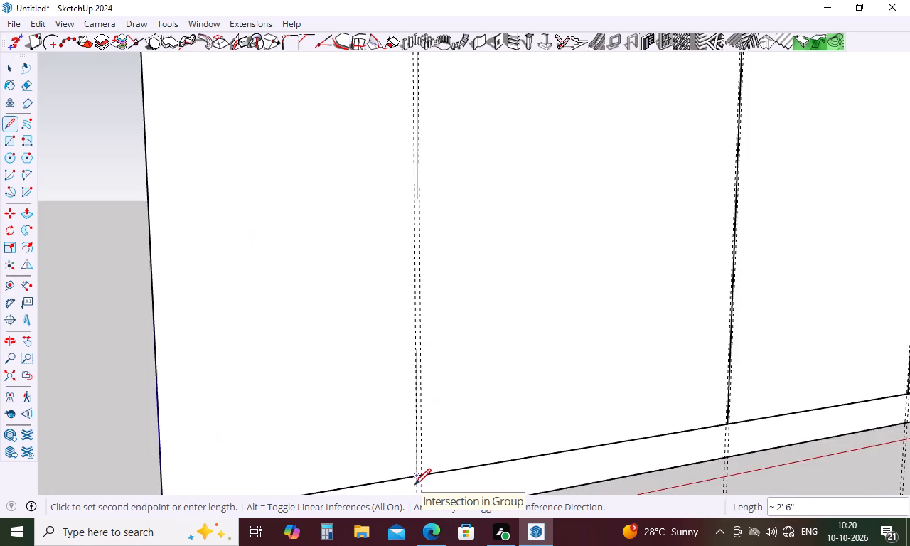
scroll(417, 485, up, 5)
click(429, 473)
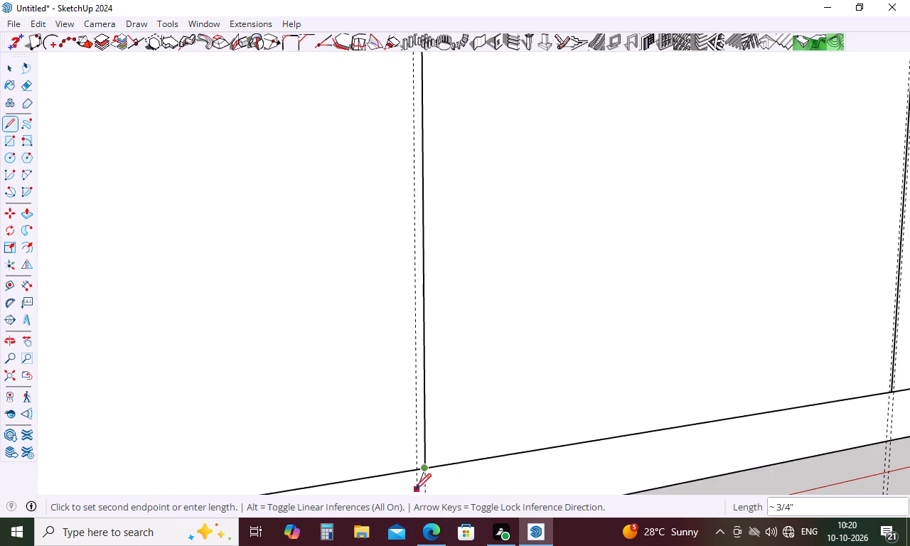
key(space)
Draw a vertical line about 2' 6" long along the first gap's guide nearer the origin, from countertop underside to toe-kick top.
text(l)
scroll(416, 437, down, 5)
scroll(416, 373, down, 3)
scroll(426, 291, down, 4)
scroll(419, 100, up, 16)
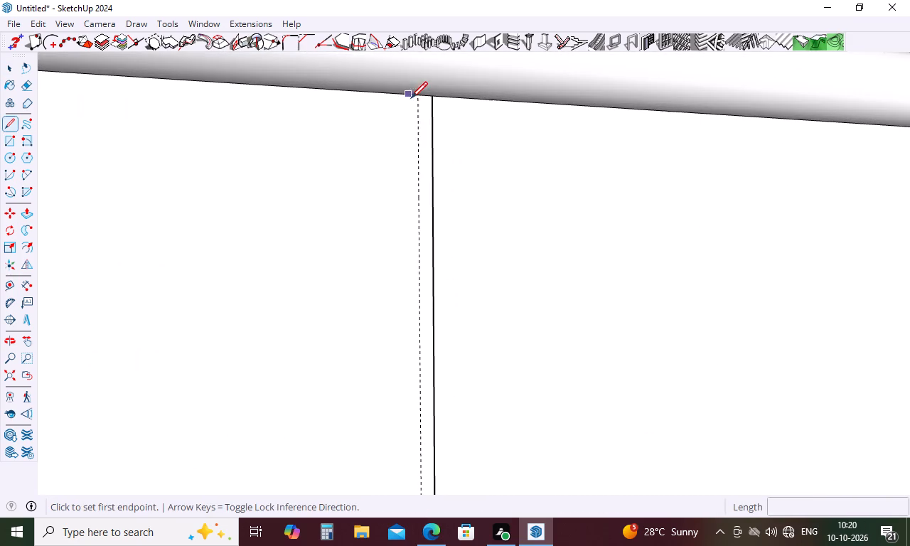
click(419, 97)
scroll(421, 125, down, 20)
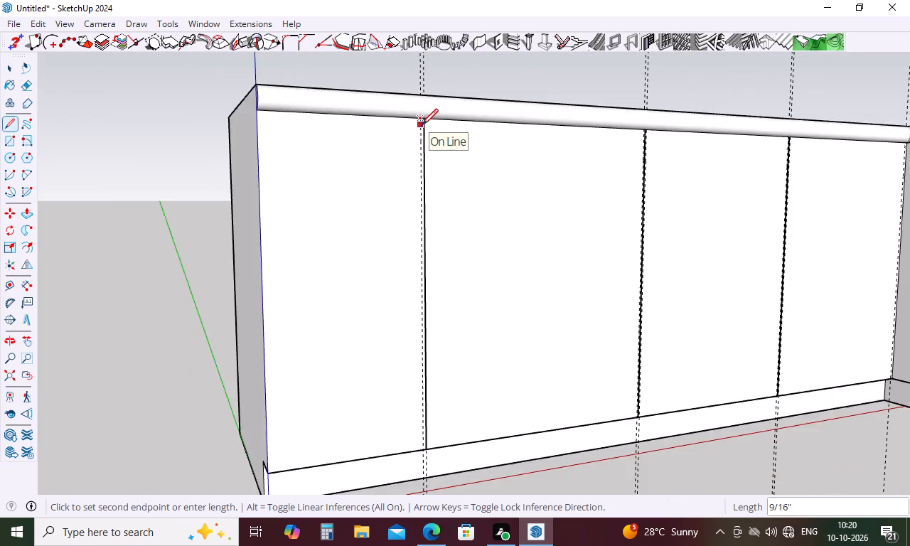
scroll(422, 125, down, 3)
scroll(422, 340, up, 20)
scroll(422, 340, up, 1)
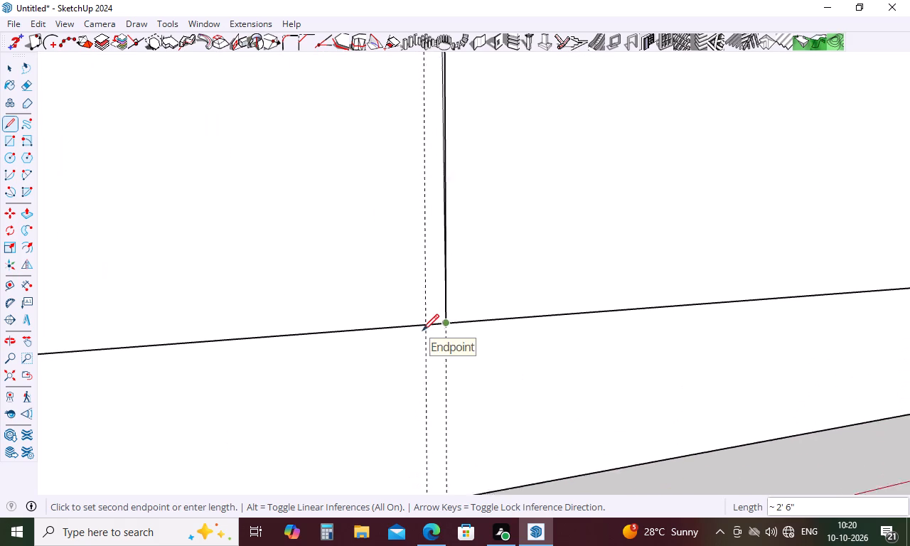
scroll(422, 331, up, 1)
click(428, 330)
scroll(392, 324, down, 13)
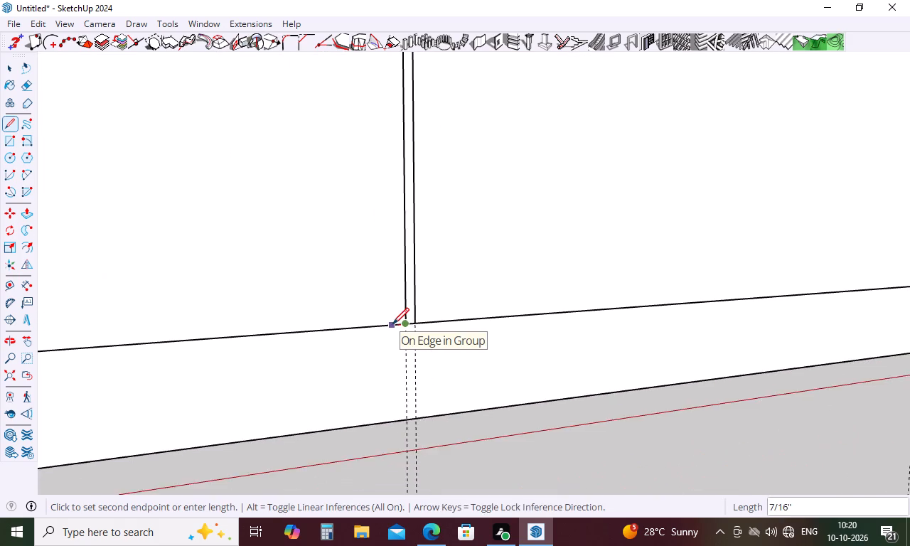
scroll(392, 324, down, 15)
key(space)
Delete the second vertical divider line, keeping the pair of guides around it.
scroll(535, 286, up, 4)
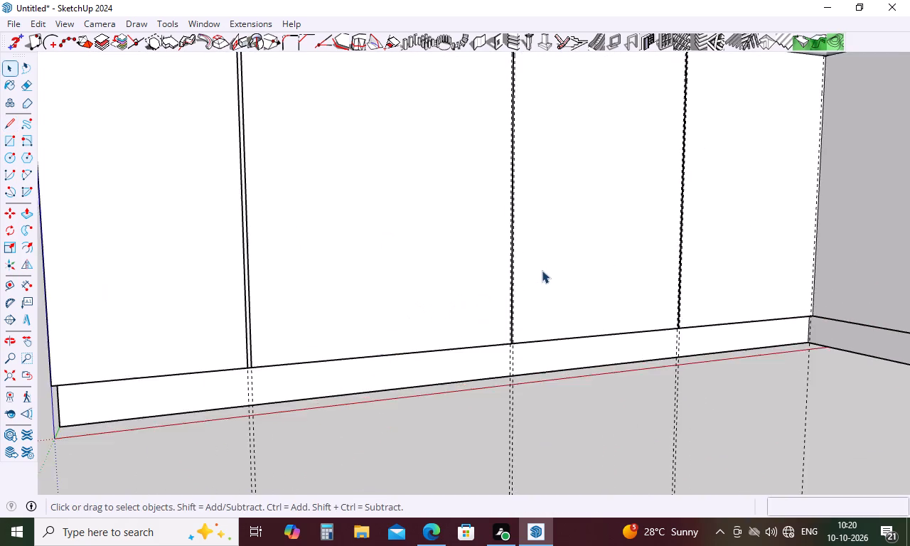
scroll(542, 270, up, 13)
scroll(476, 295, up, 5)
click(476, 295)
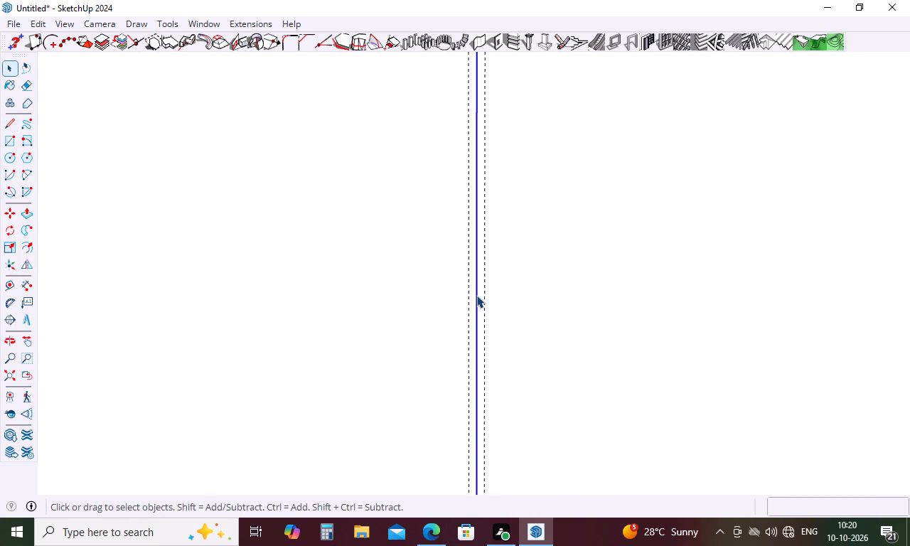
key(Delete)
Draw a vertical line along the second gap's guide farther from the origin, from the countertop's lower edge to the toe-kick's top edge.
key(l)
scroll(464, 314, down, 10)
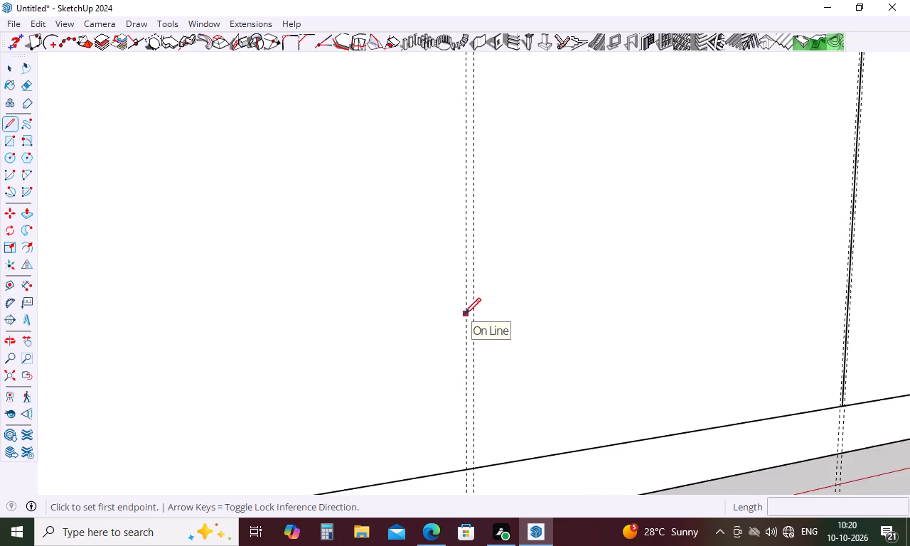
scroll(464, 314, down, 11)
scroll(467, 121, up, 5)
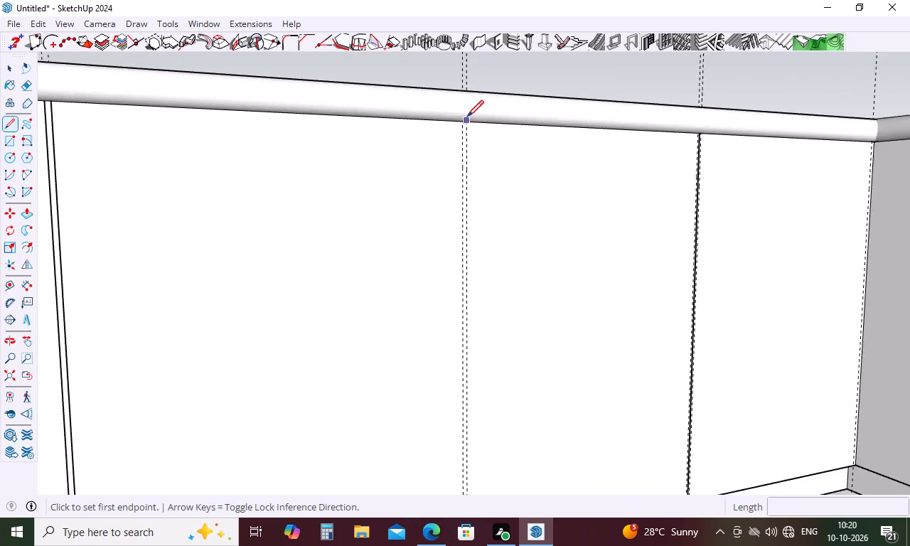
scroll(467, 117, up, 11)
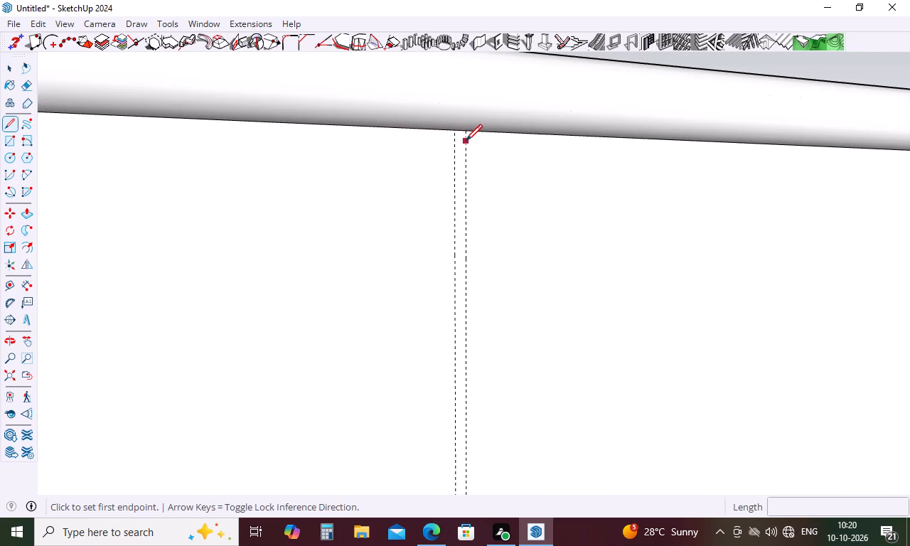
click(466, 134)
scroll(469, 242, down, 9)
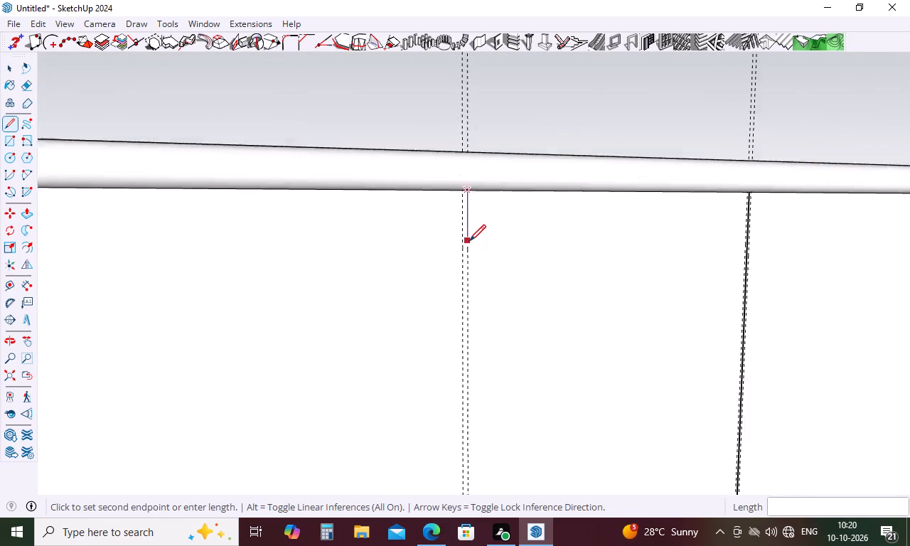
scroll(469, 241, down, 8)
scroll(470, 456, up, 10)
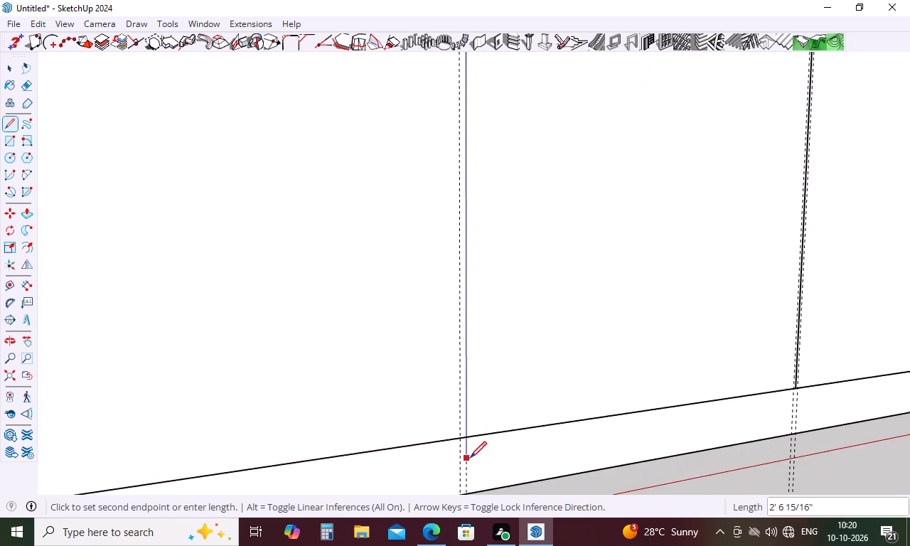
scroll(470, 458, up, 5)
click(463, 423)
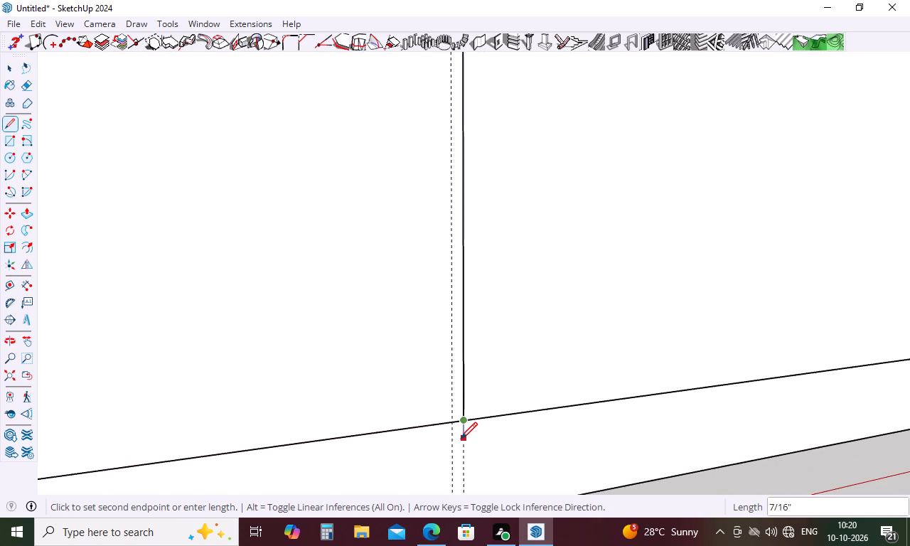
key(space)
Draw a vertical line about 2' 6" long along the second gap's guide nearer the origin, from toe-kick top to countertop underside.
text(l)
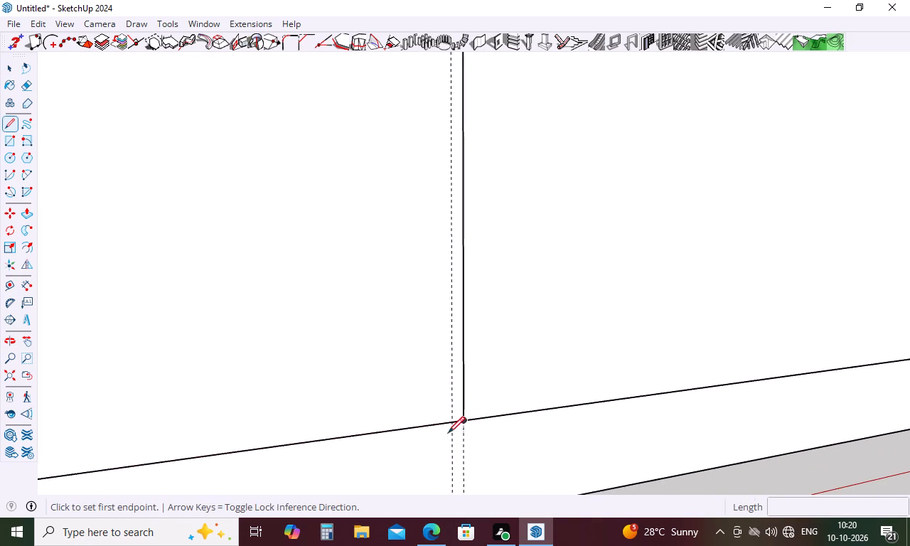
click(449, 425)
scroll(454, 381, down, 6)
scroll(454, 381, up, 1)
scroll(454, 381, down, 12)
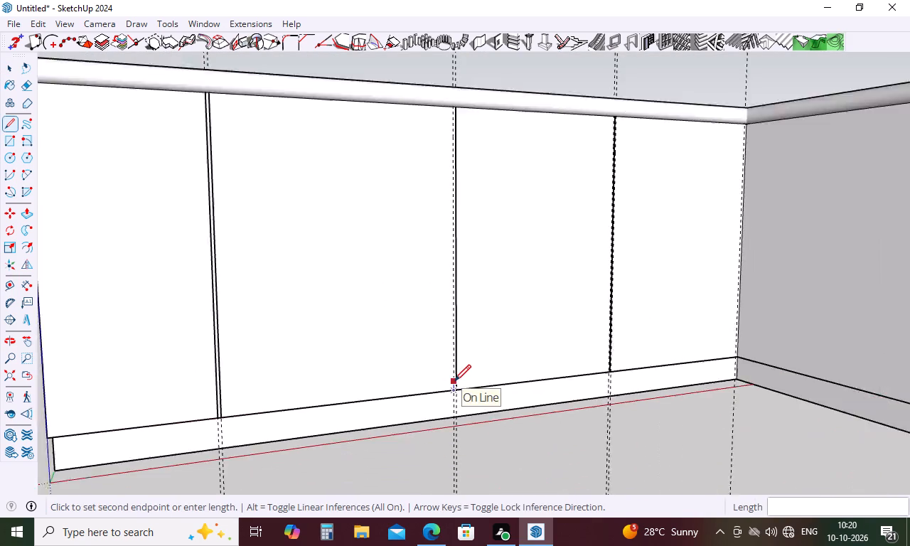
scroll(454, 381, down, 5)
scroll(449, 221, up, 10)
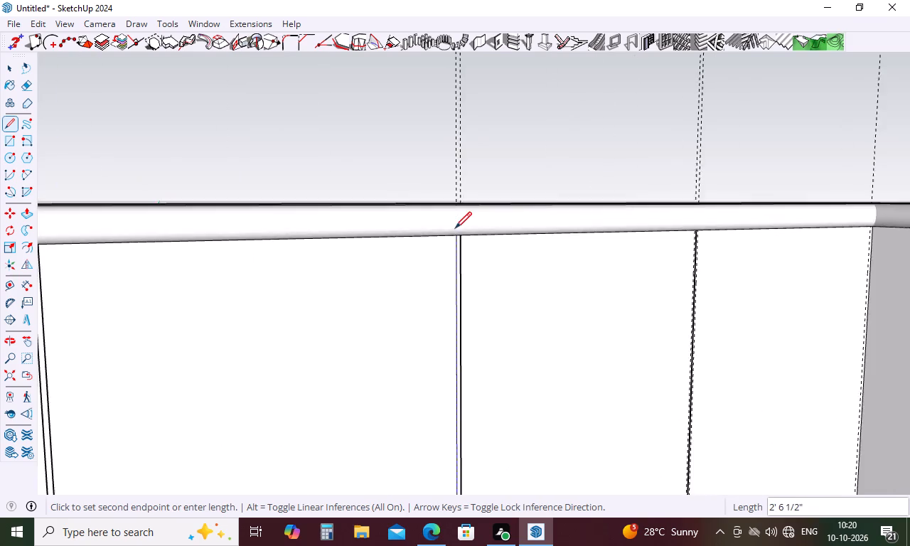
scroll(455, 233, up, 11)
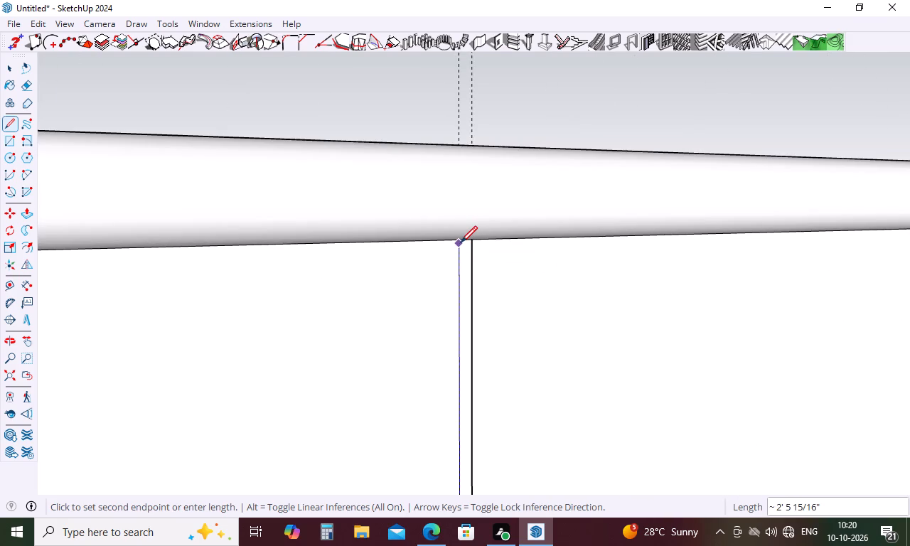
scroll(461, 238, up, 16)
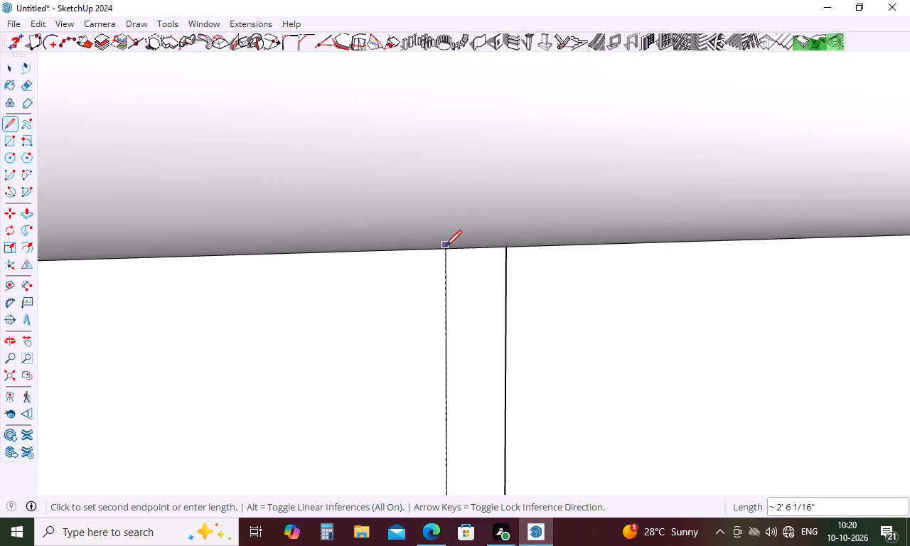
click(445, 253)
scroll(442, 243, down, 5)
scroll(442, 243, down, 16)
scroll(481, 257, down, 17)
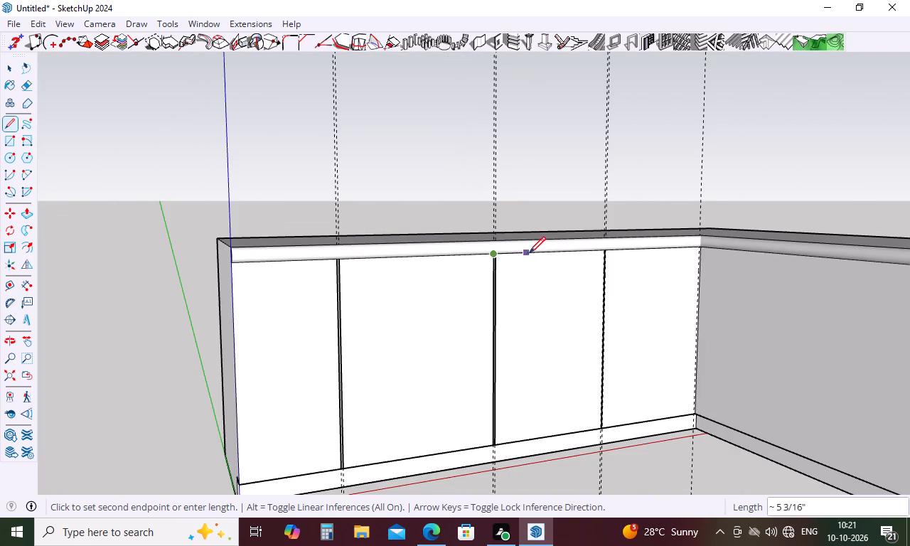
key(space)
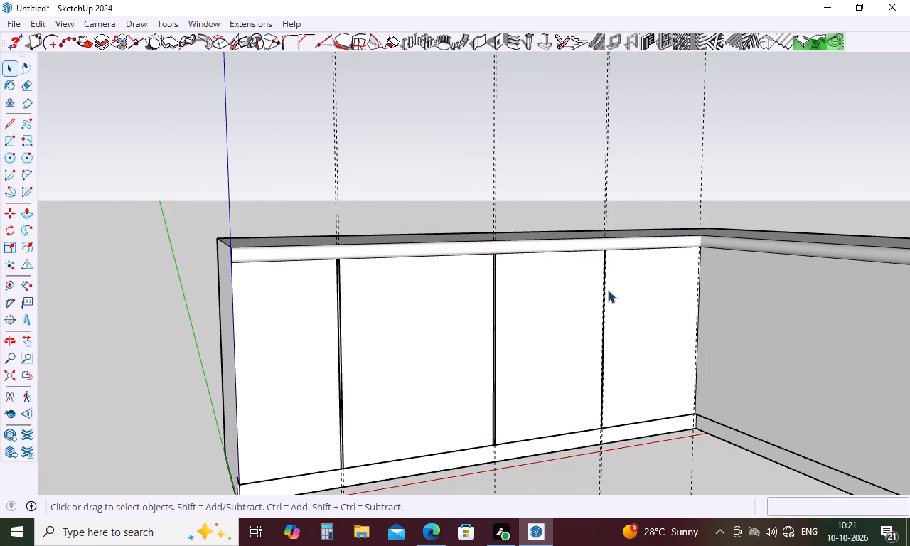
Delete the third vertical divider line, the one nearest the inner corner, keeping its pair of guides.
scroll(608, 290, up, 19)
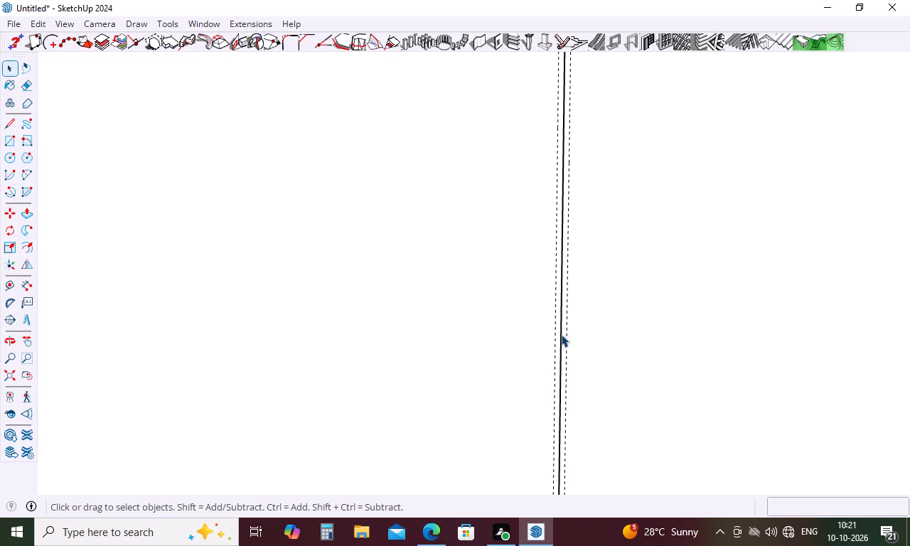
click(561, 334)
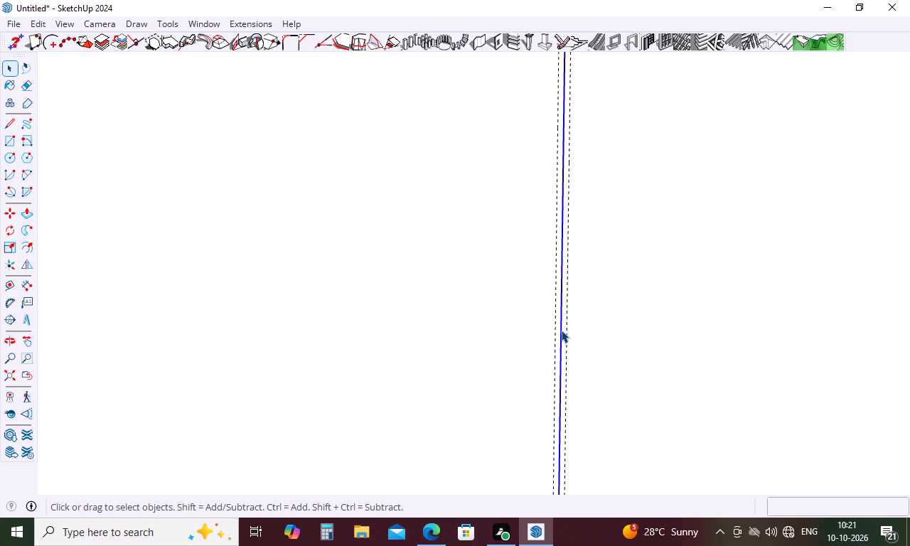
key(Delete)
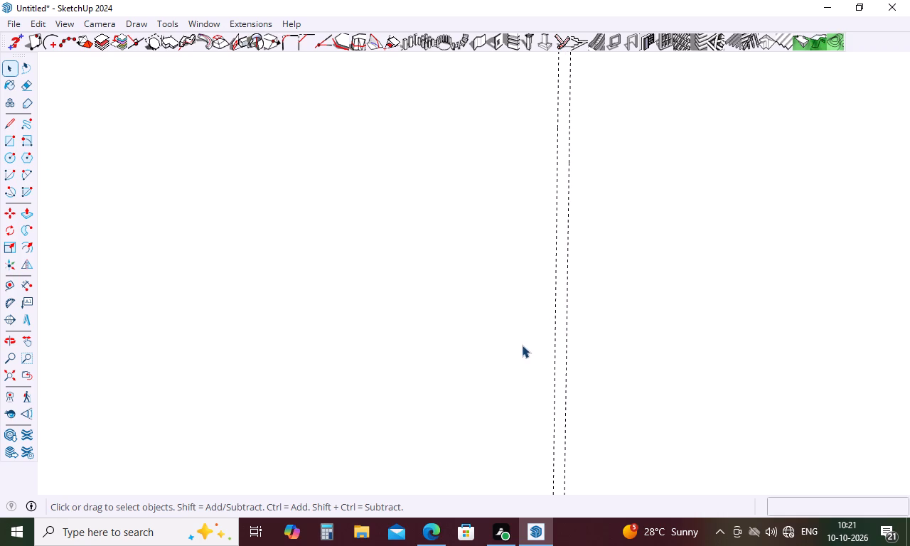
Draw a 2' 6" vertical line along the third gap's guide nearer the inner corner, from toe-kick top to countertop underside.
key(l)
scroll(558, 277, down, 16)
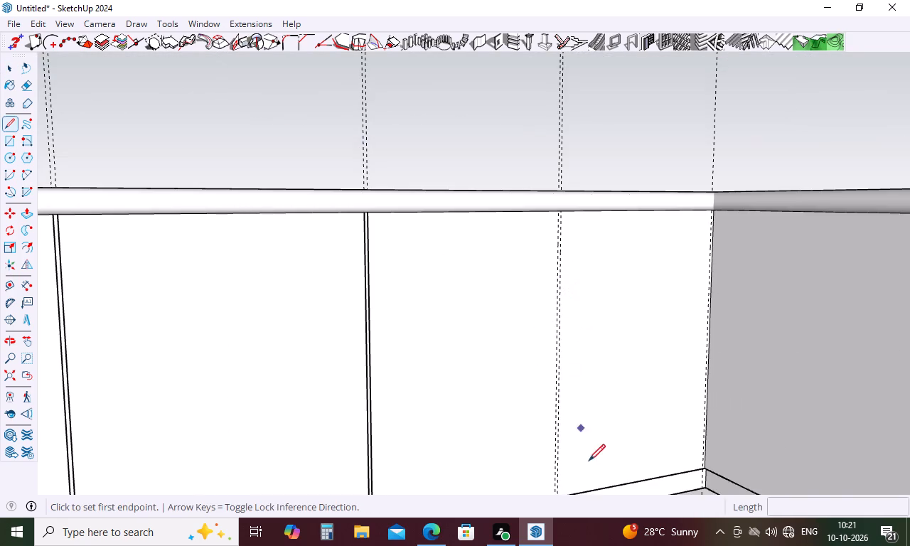
scroll(585, 335, down, 6)
scroll(584, 425, up, 11)
scroll(574, 426, down, 1)
scroll(567, 432, up, 11)
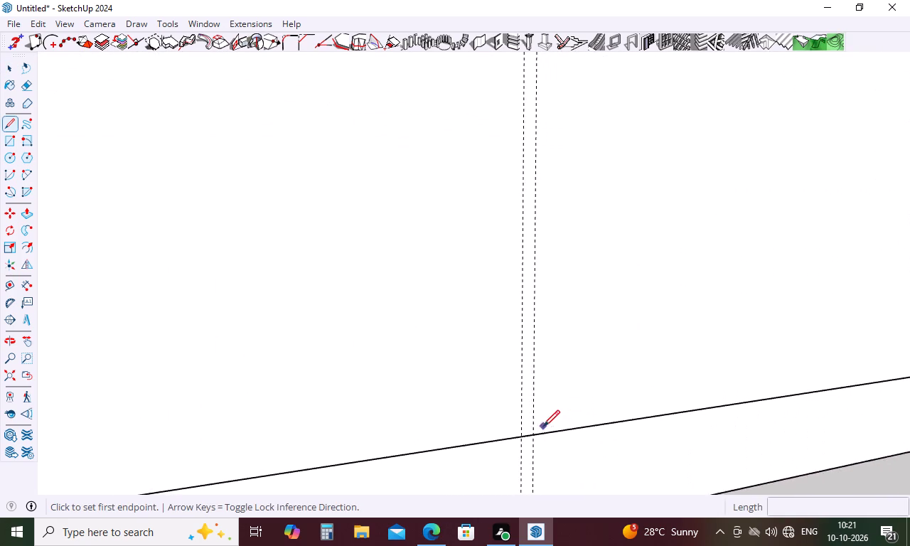
scroll(543, 427, up, 4)
click(534, 437)
scroll(542, 345, down, 11)
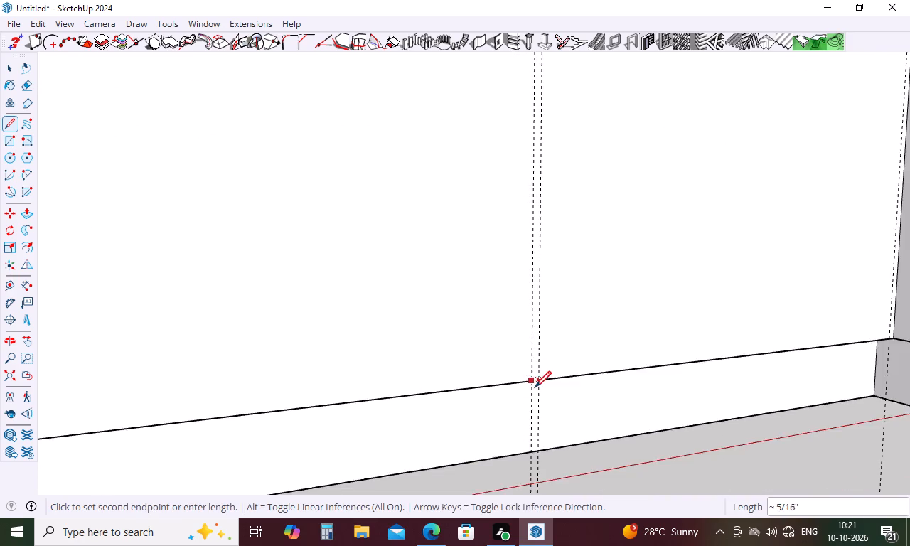
scroll(532, 392, down, 16)
scroll(539, 243, up, 7)
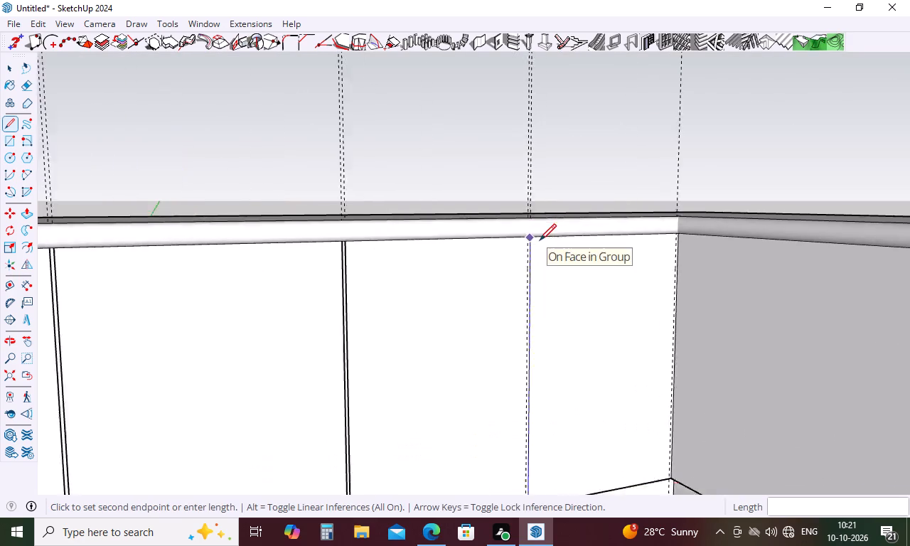
scroll(540, 240, up, 20)
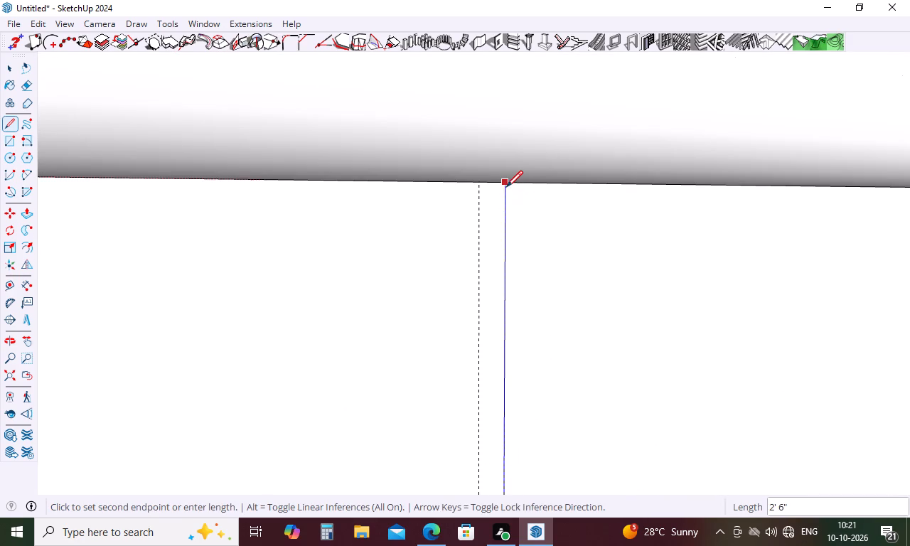
click(504, 184)
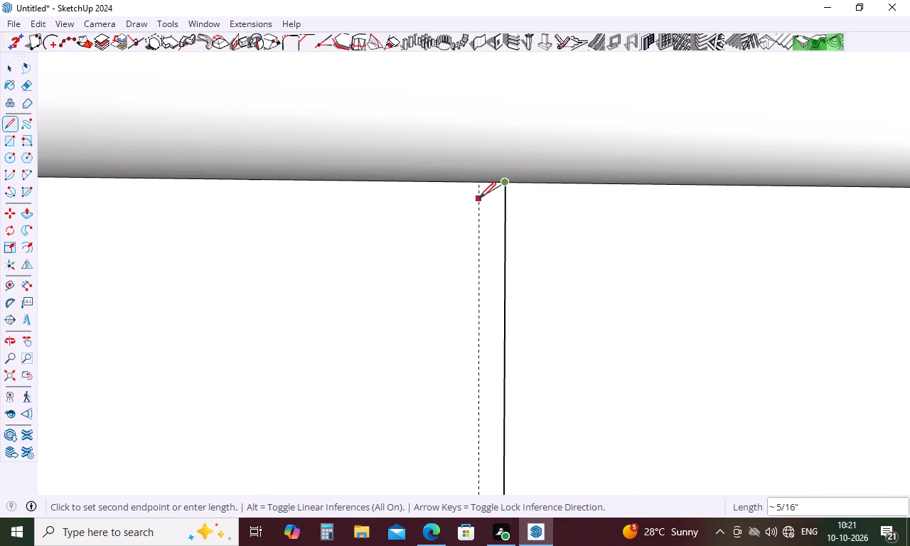
Continue the line across the third gap's top and 2' 6" down its guide nearer the origin to the toe-kick's top edge.
click(481, 185)
scroll(491, 215, down, 9)
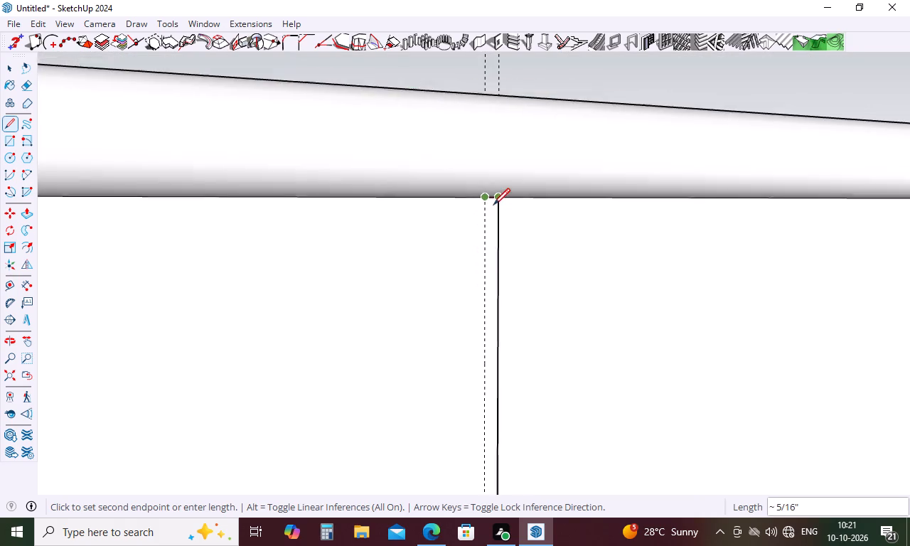
scroll(493, 205, down, 15)
scroll(493, 205, down, 6)
scroll(487, 389, up, 10)
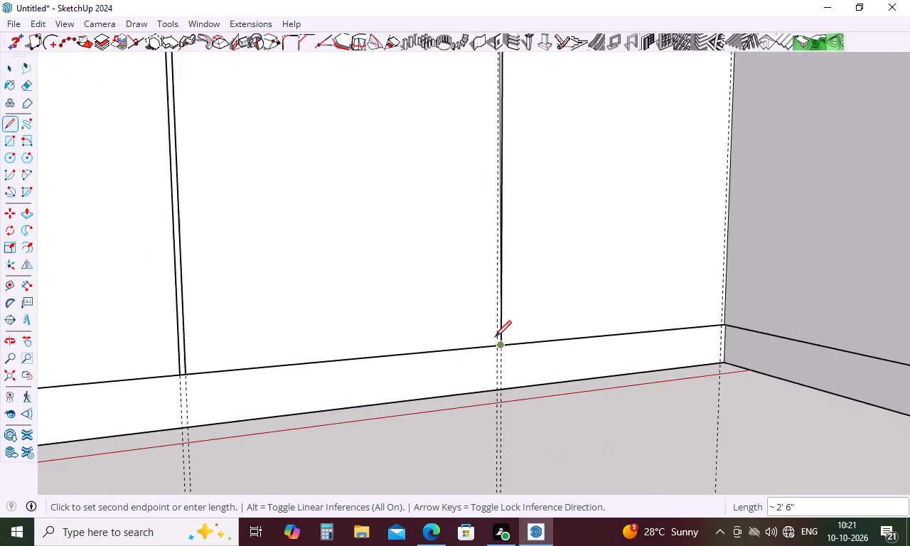
scroll(495, 337, up, 13)
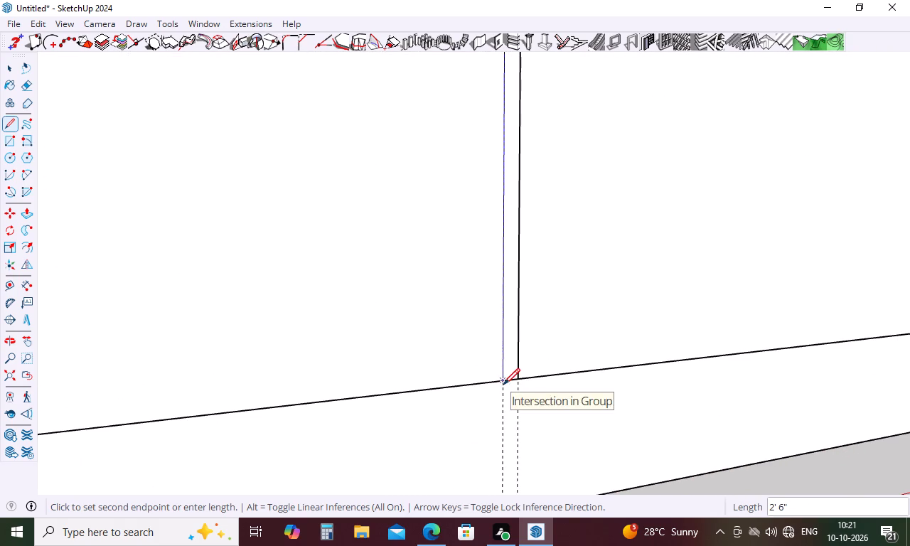
click(503, 385)
key(Escape)
Draw a 2' 6" vertical line along the guide beside the inner corner, from toe-kick top to countertop underside.
scroll(464, 336, down, 13)
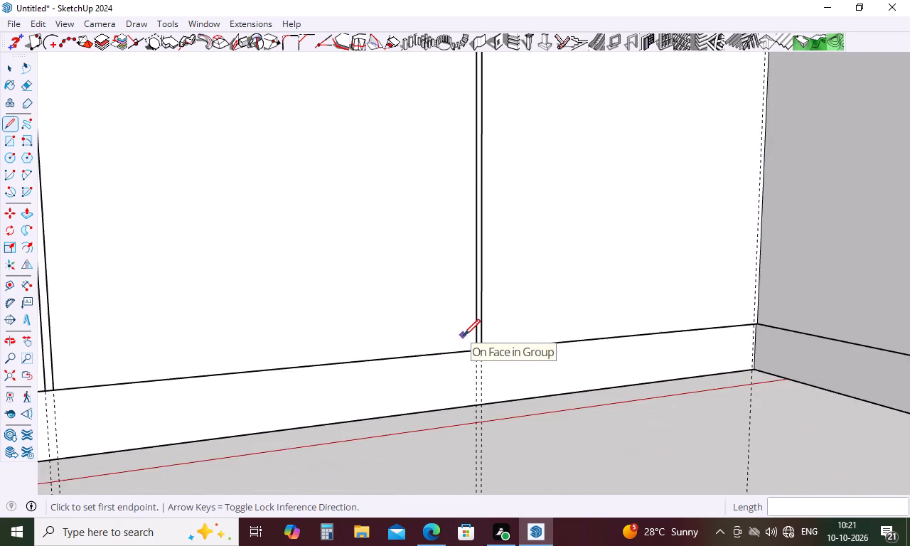
scroll(464, 336, down, 4)
scroll(592, 348, down, 6)
scroll(660, 296, up, 9)
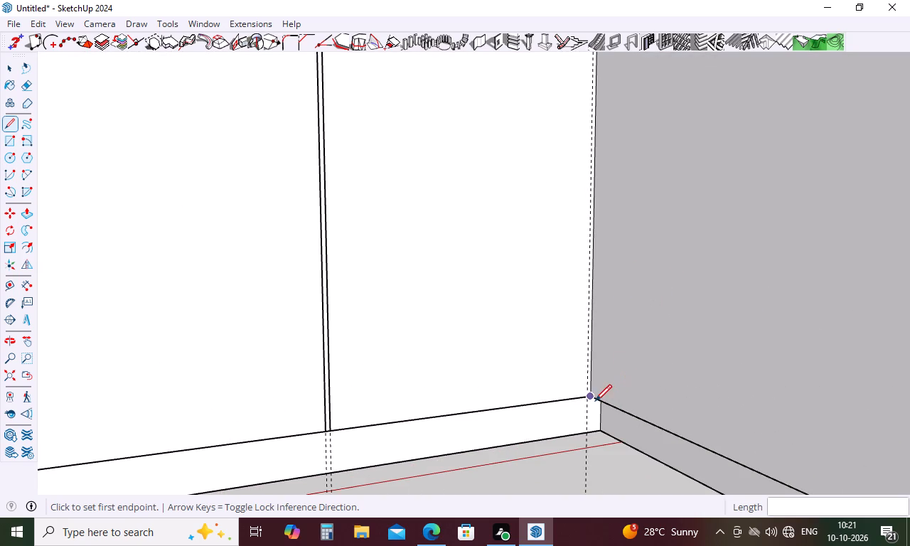
scroll(587, 397, up, 11)
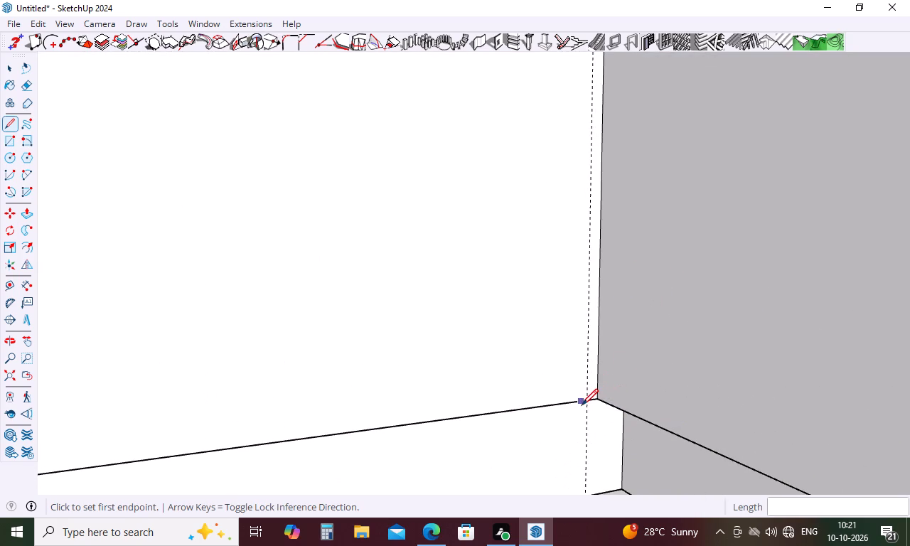
click(589, 400)
scroll(582, 292, down, 5)
scroll(544, 436, down, 6)
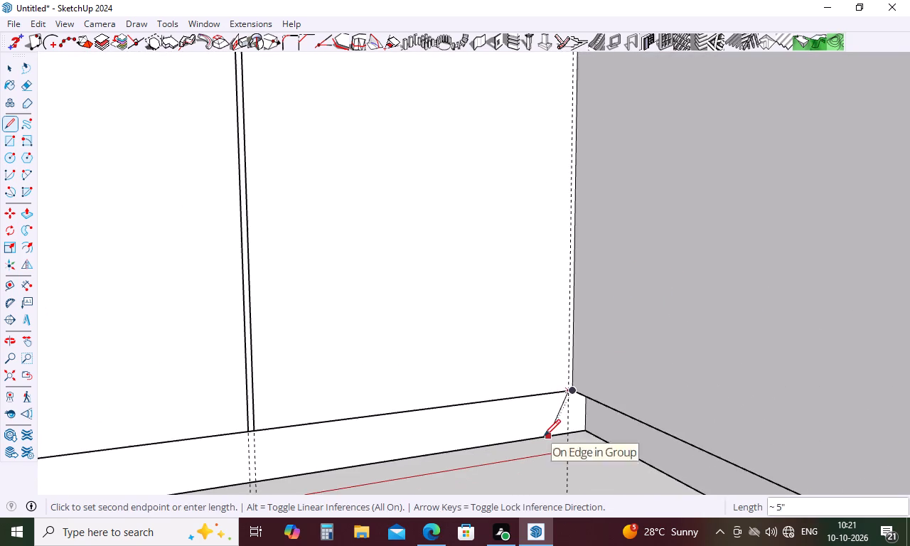
scroll(544, 437, down, 11)
scroll(560, 259, up, 16)
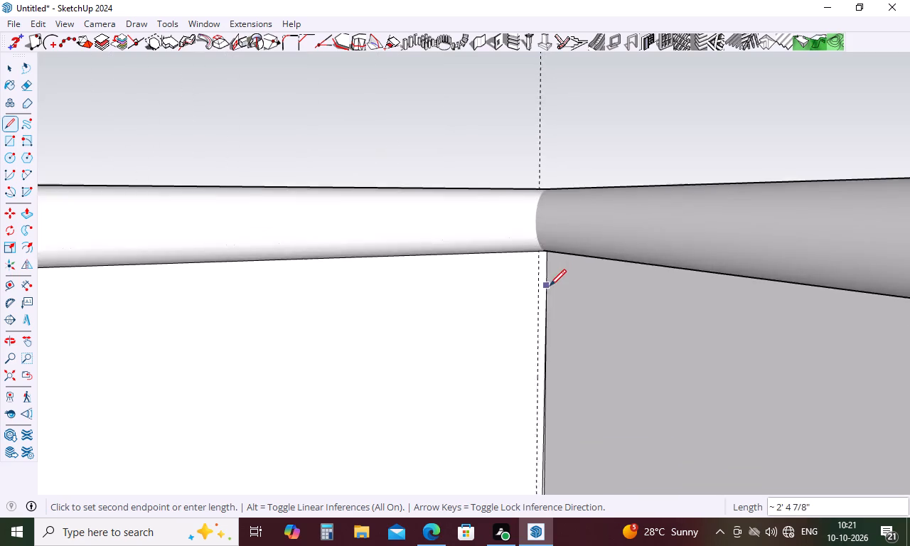
scroll(550, 286, up, 12)
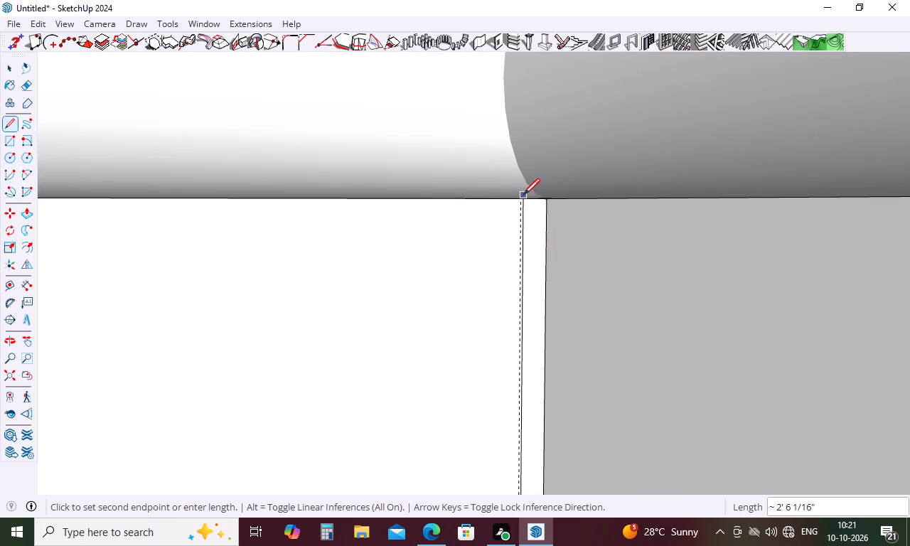
scroll(525, 193, up, 11)
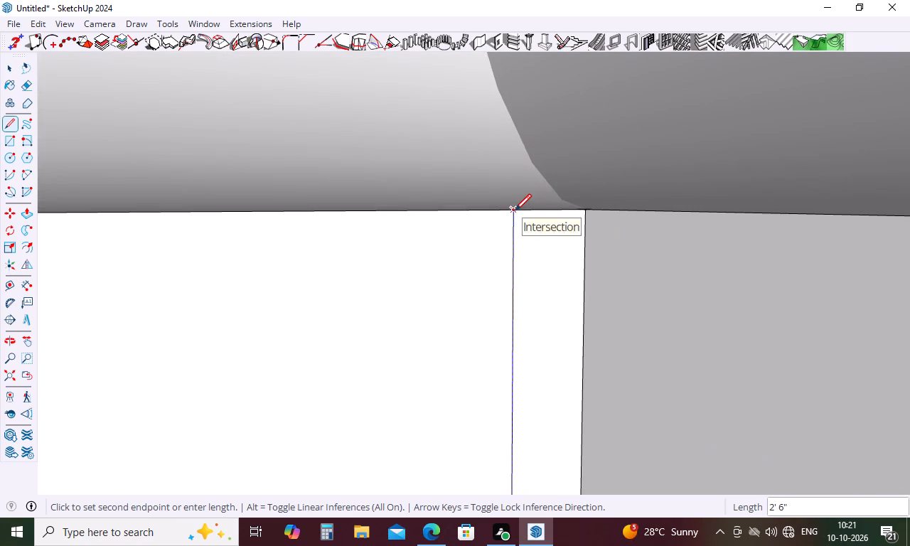
click(515, 210)
scroll(501, 214, down, 20)
scroll(501, 214, down, 9)
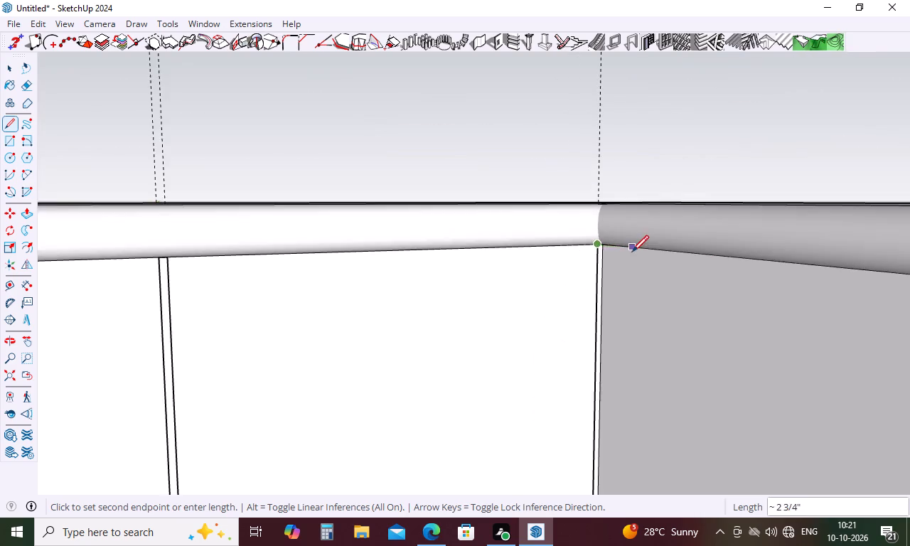
scroll(632, 252, down, 17)
key(Escape)
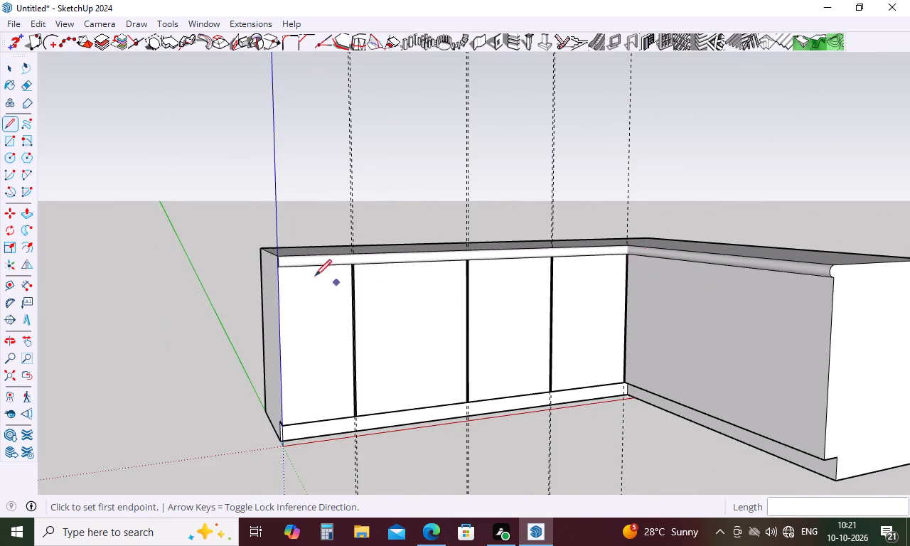
Place a horizontal guide 0.3" below the countertop's underside edge on the divided counter front.
scroll(307, 272, up, 14)
key(space)
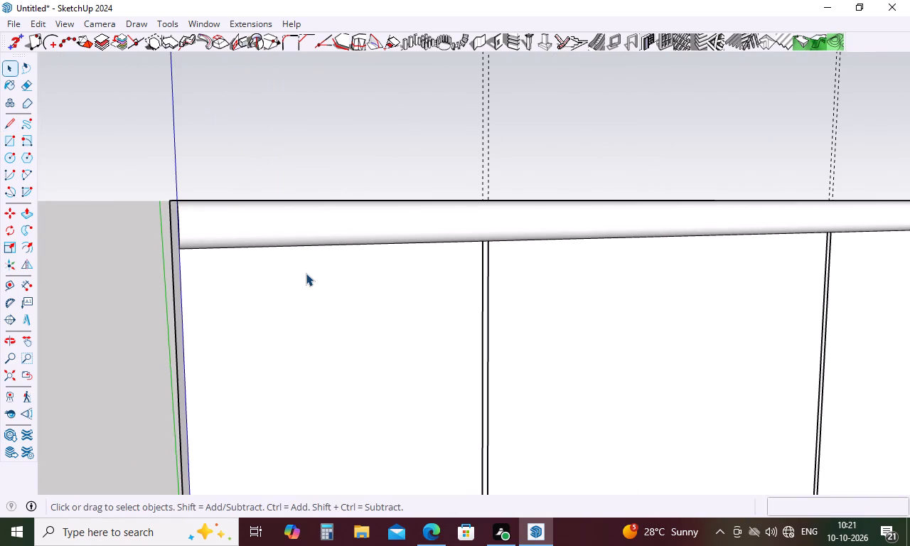
key(t)
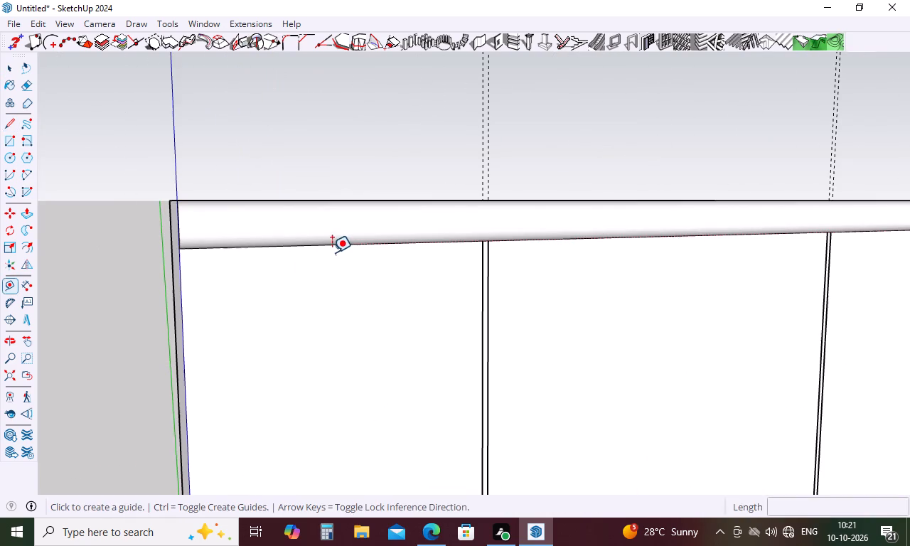
middle_drag(336, 253, 356, 154)
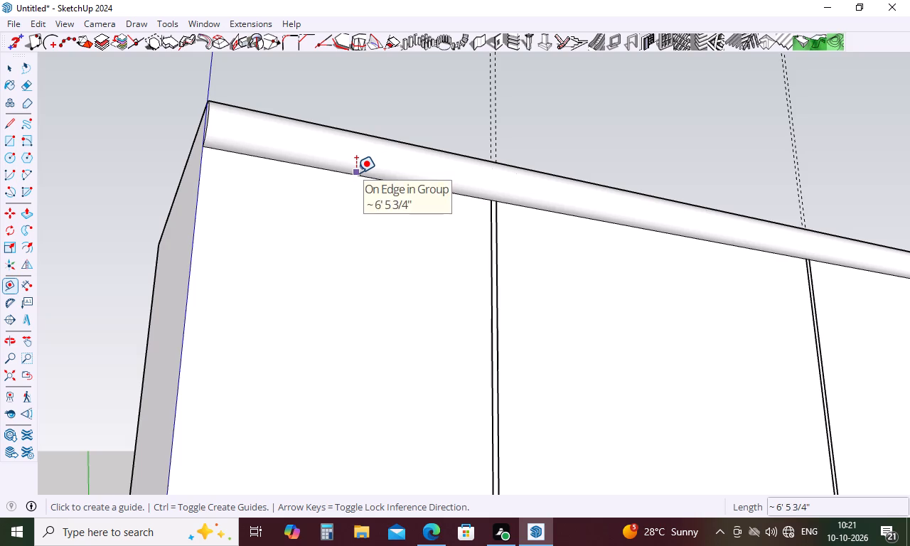
click(355, 177)
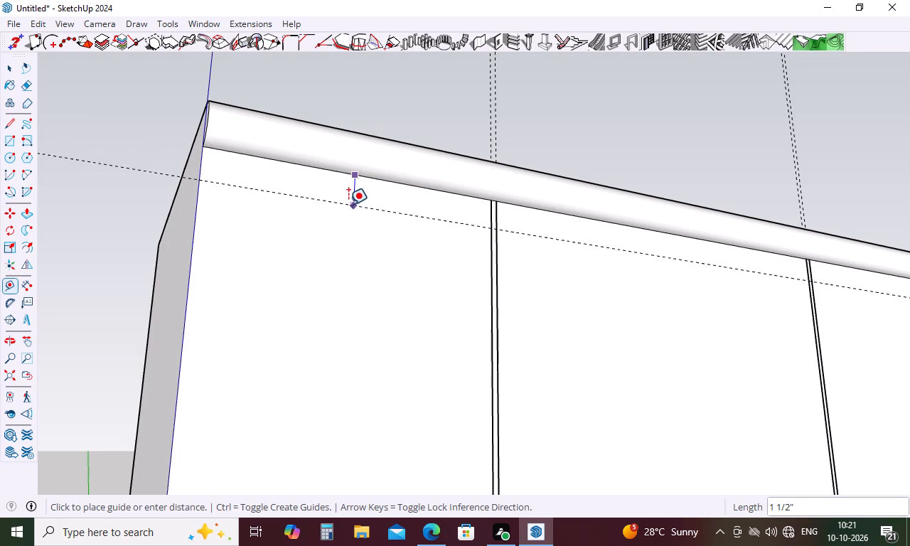
scroll(352, 193, up, 17)
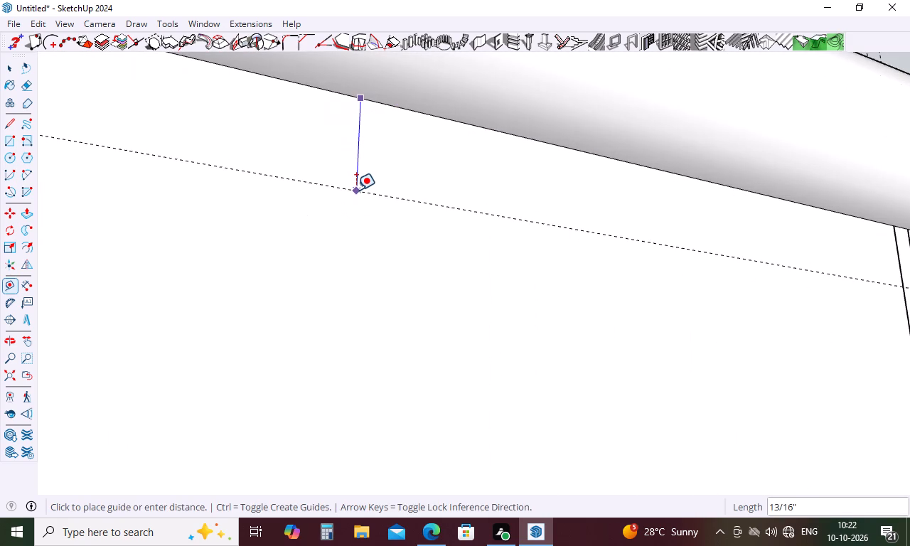
scroll(357, 189, down, 10)
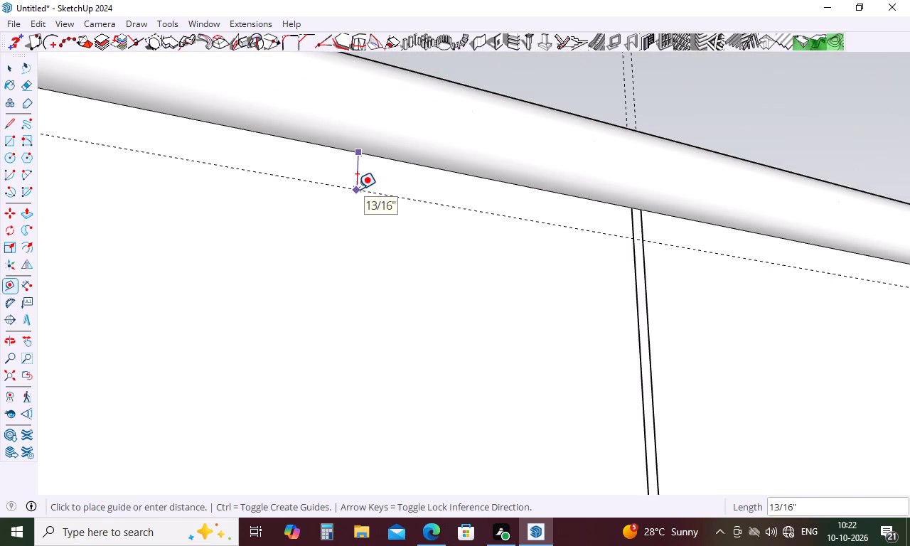
middle_drag(357, 189, 639, 263)
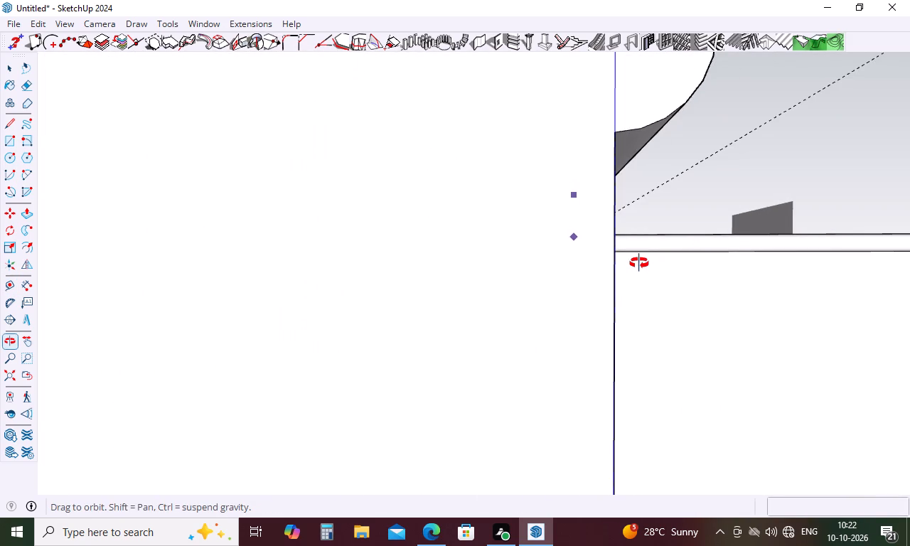
middle_drag(639, 263, 434, 256)
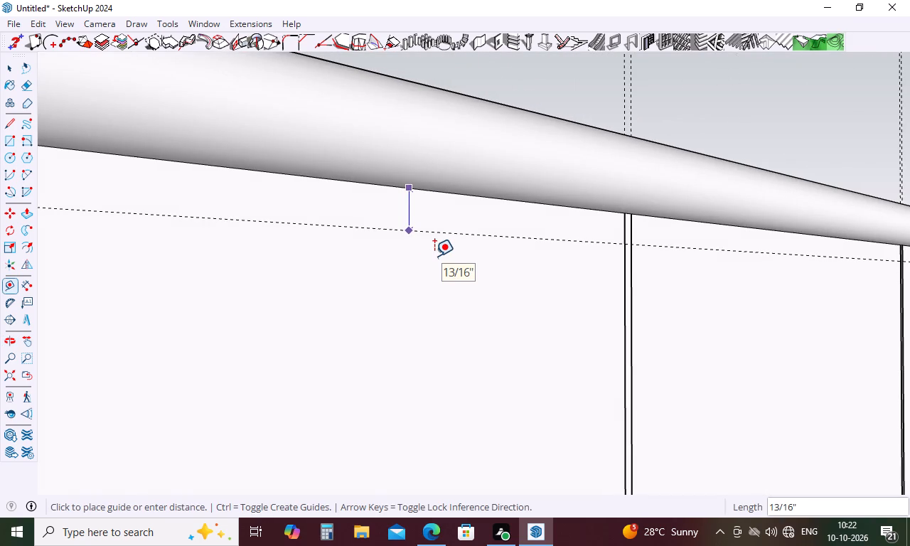
key(period)
key(3)
key(Return)
key(Escape)
Draw a 6' 6" horizontal line along the guide below the countertop, from the front's end edge at the origin to the inner corner.
key(l)
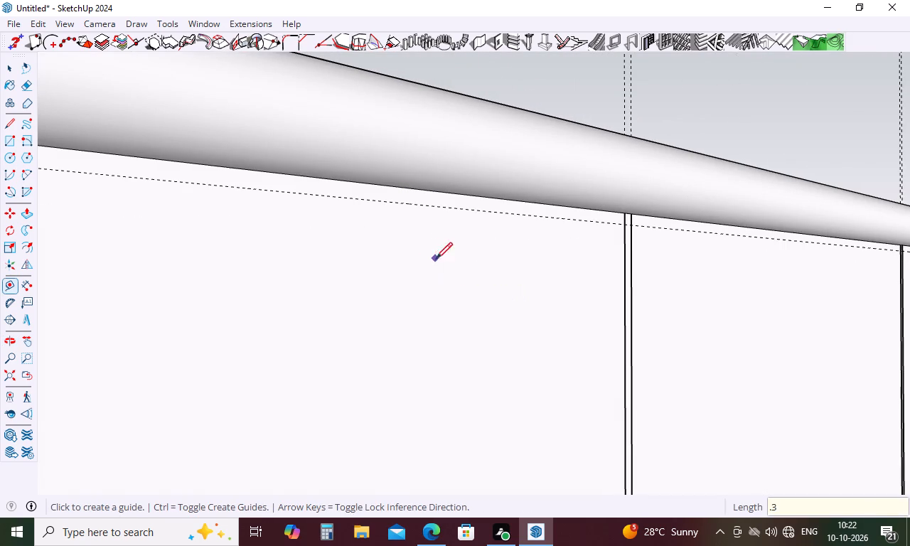
scroll(364, 234, down, 5)
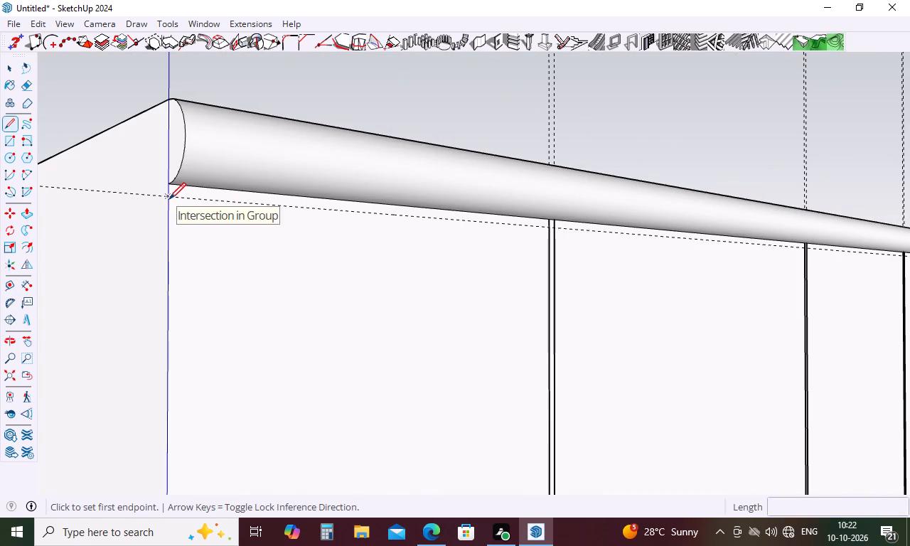
click(169, 199)
scroll(320, 209, down, 11)
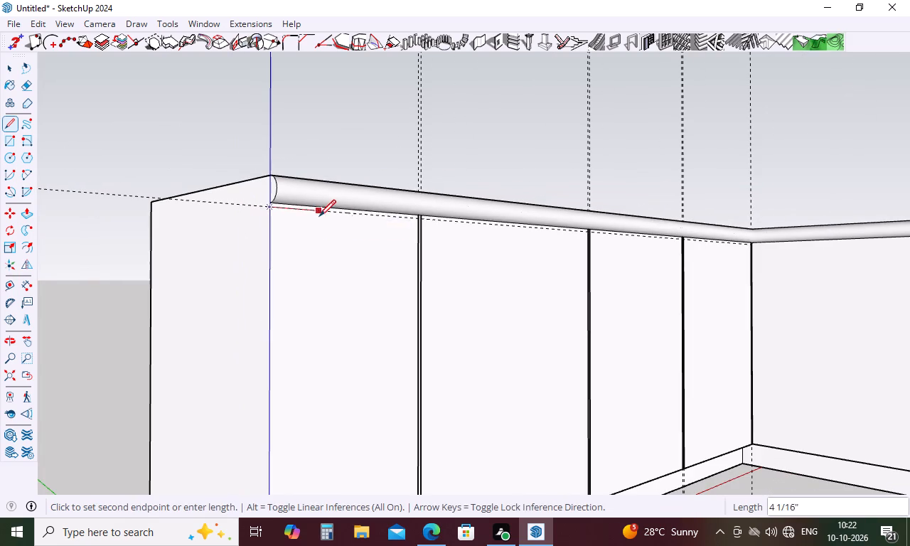
scroll(777, 245, up, 20)
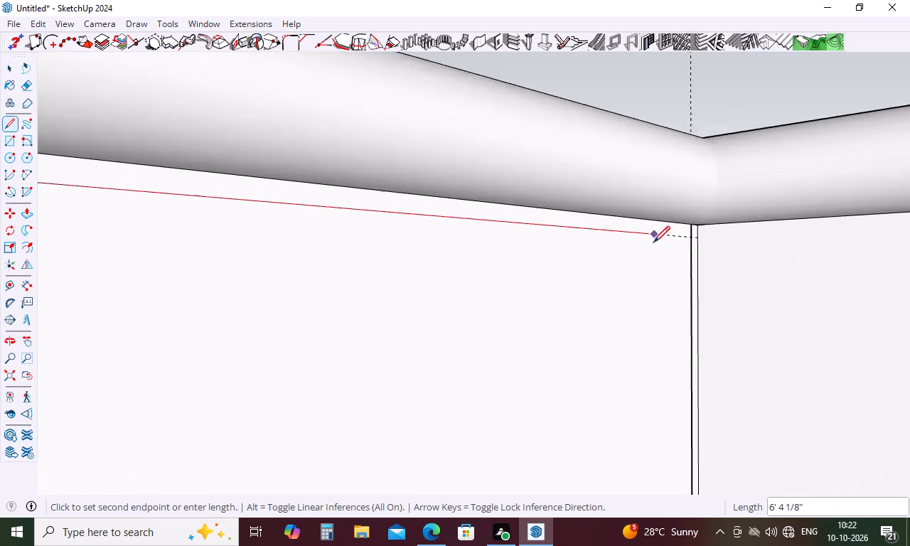
scroll(653, 242, up, 13)
click(771, 245)
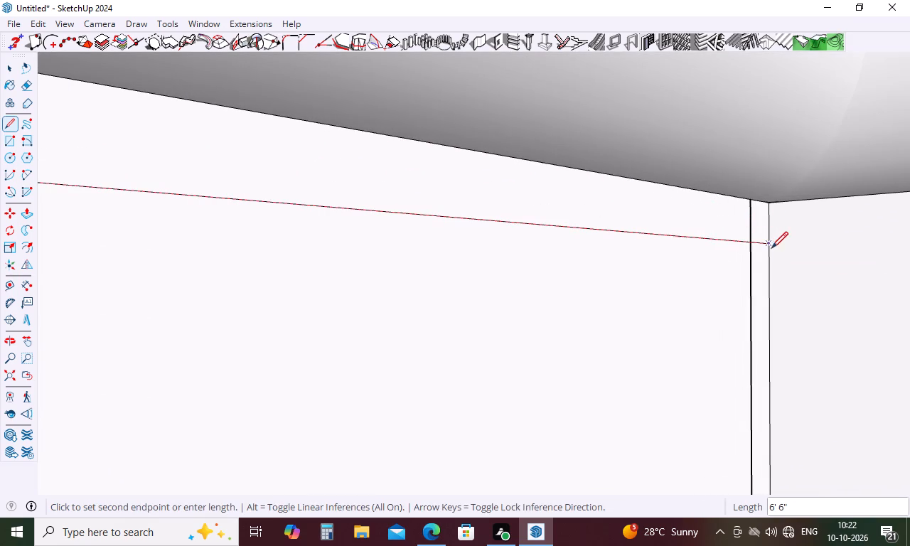
key(Escape)
Place a vertical guide 0.3" in from the counter front's end edge at the origin.
scroll(700, 225, down, 20)
scroll(700, 225, down, 6)
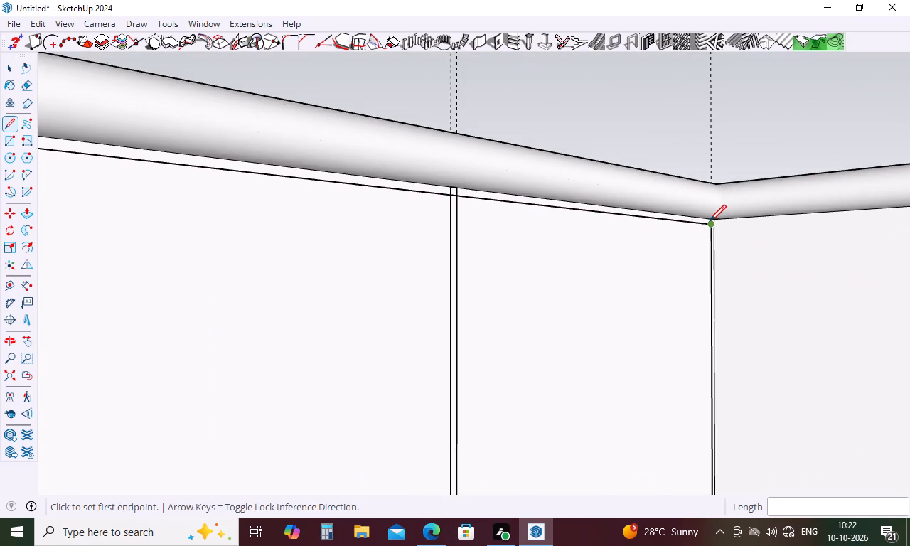
scroll(710, 221, down, 15)
key(space)
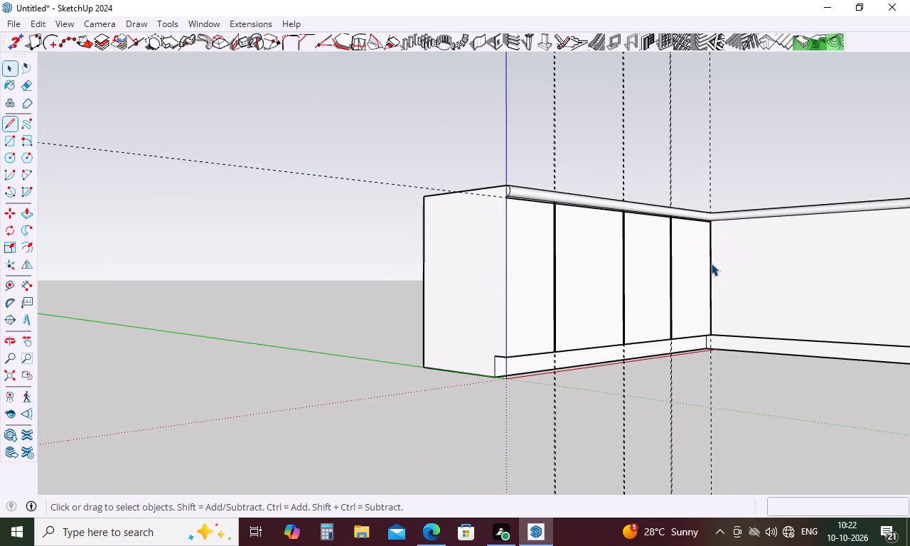
key(t)
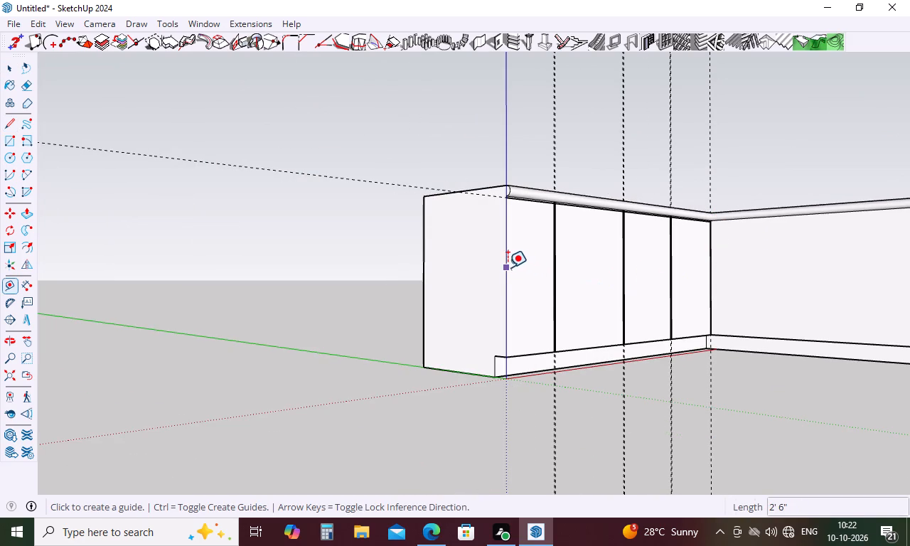
click(505, 266)
text(.3)
key(Return)
key(Escape)
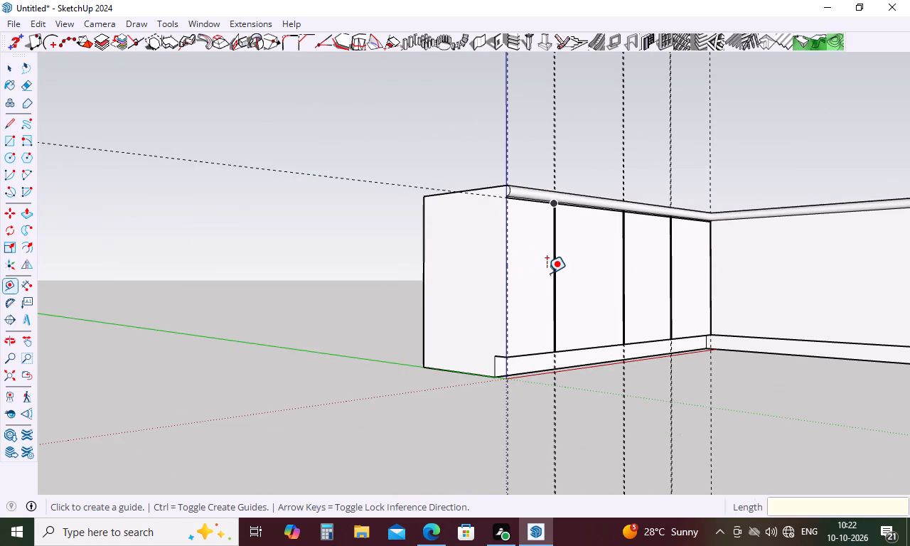
Draw a vertical line about 2' 6" long along the end-edge guide near the origin, from toe-kick top to countertop underside.
middle_drag(548, 274, 423, 270)
scroll(449, 334, up, 5)
key(space)
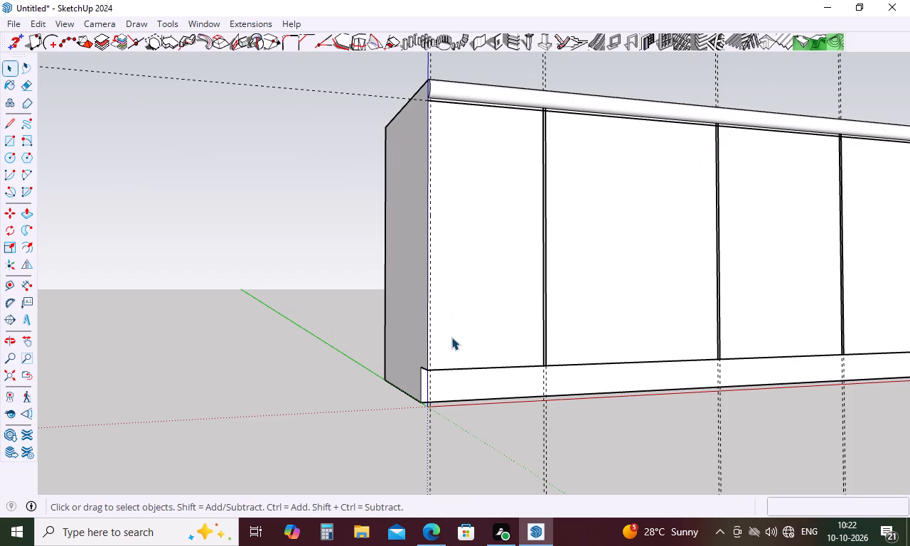
text(l)
key(l)
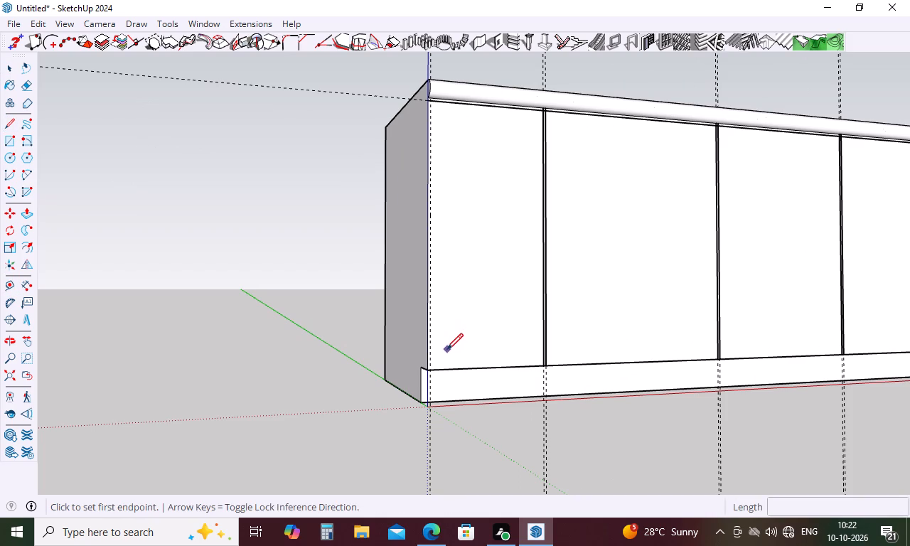
scroll(427, 372, up, 11)
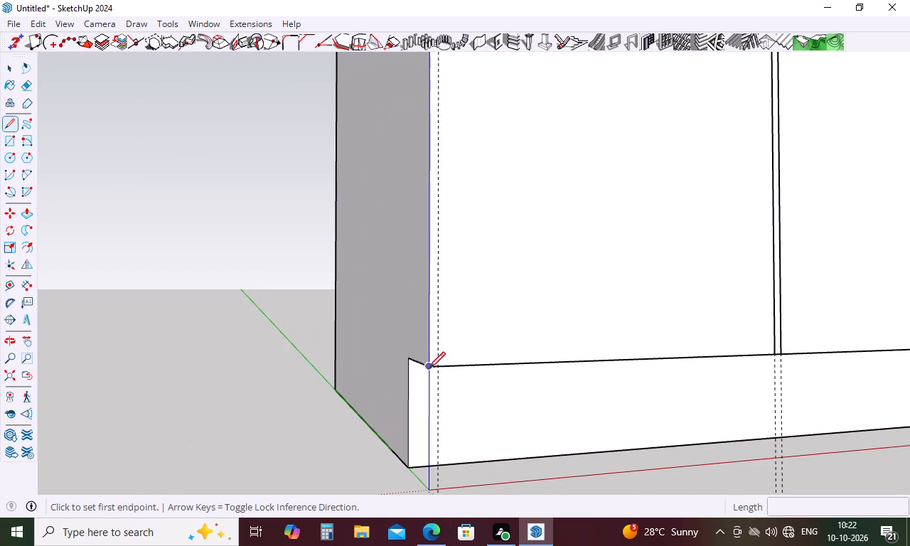
click(440, 368)
scroll(441, 364, down, 10)
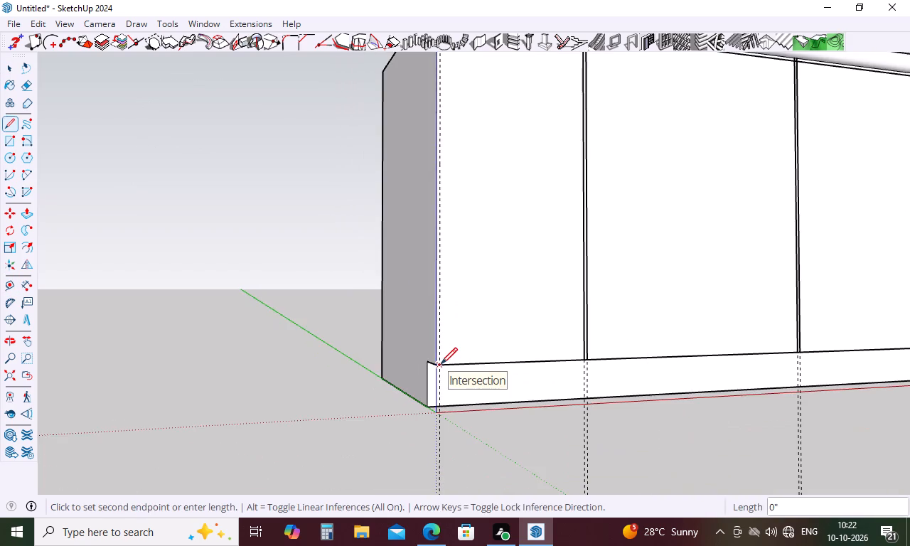
scroll(441, 364, down, 5)
scroll(446, 148, up, 10)
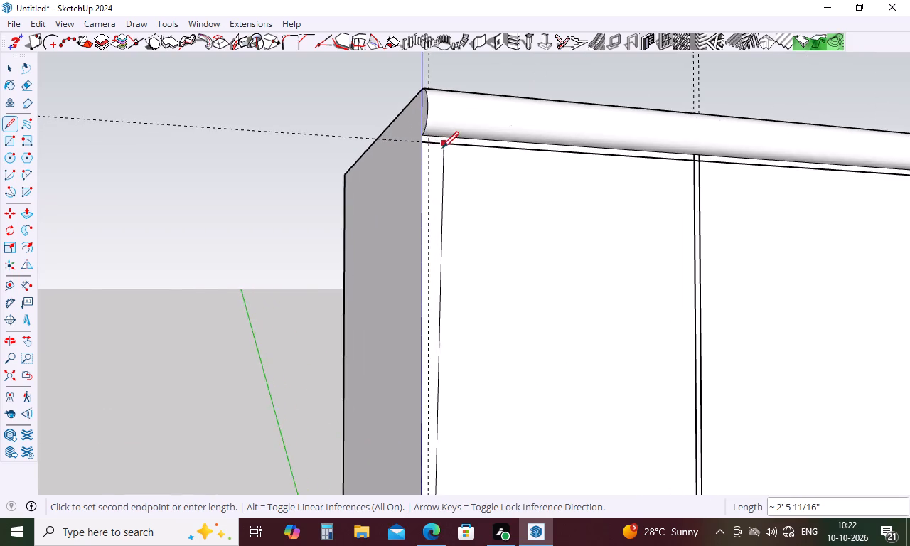
scroll(442, 148, up, 17)
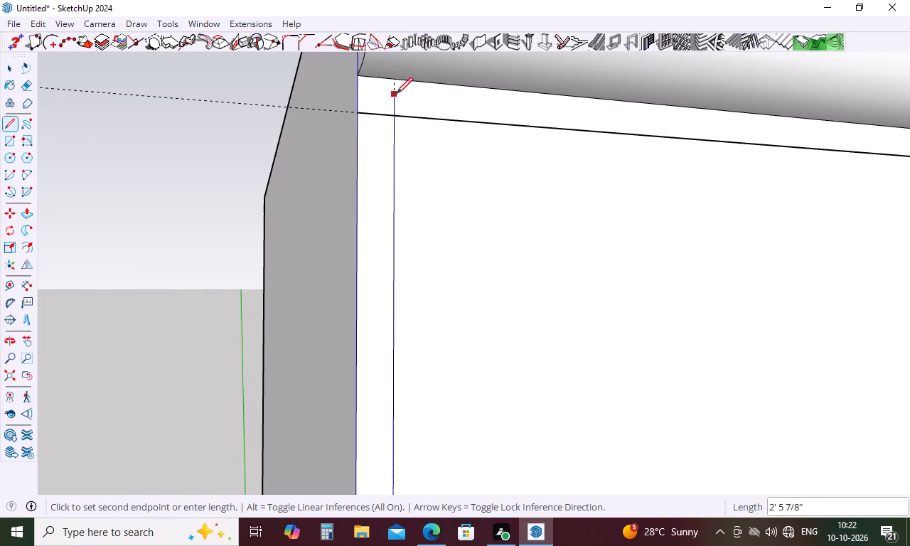
click(396, 82)
key(Escape)
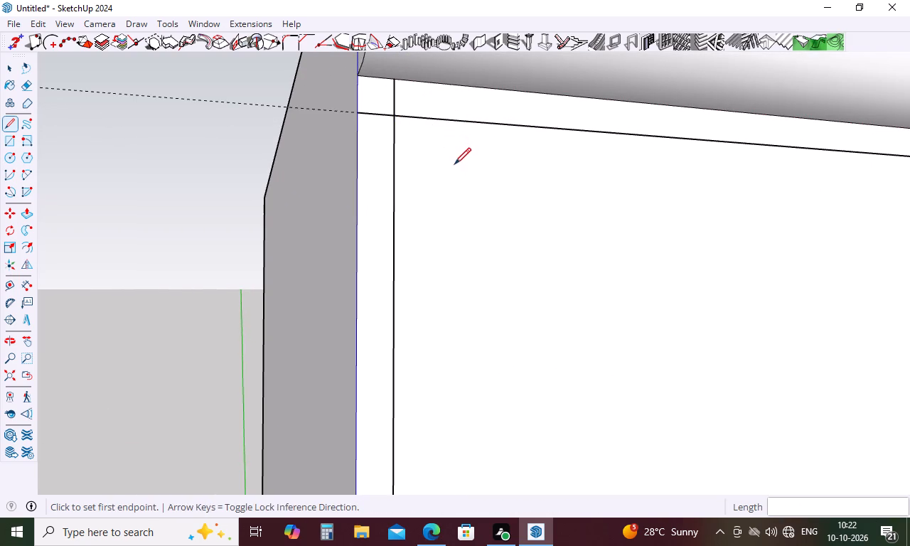
Erase the short piece of the end vertical line between the horizontal gap line and the countertop's underside.
key(e)
click(397, 101)
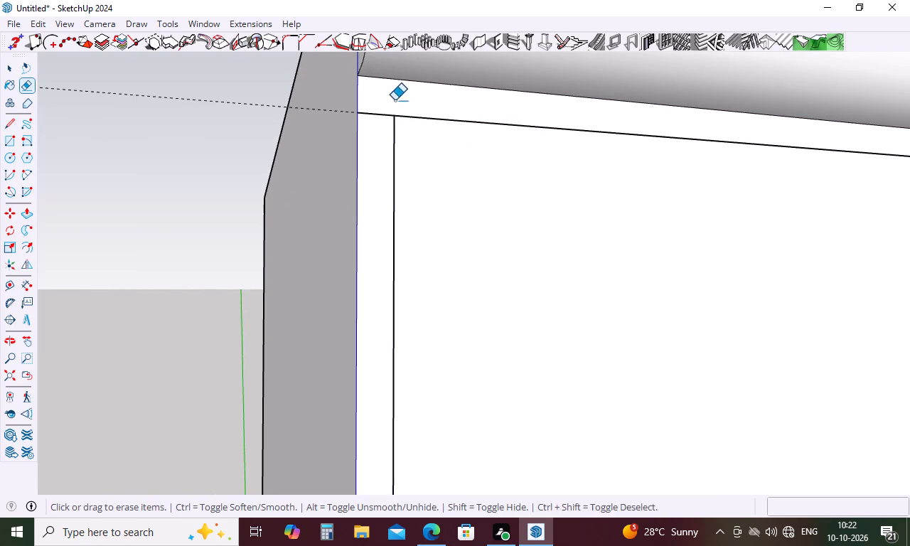
Erase the short piece of the upper horizontal gap line between the front's end edge and the end vertical line near the origin.
drag(392, 104, 379, 124)
scroll(385, 129, down, 15)
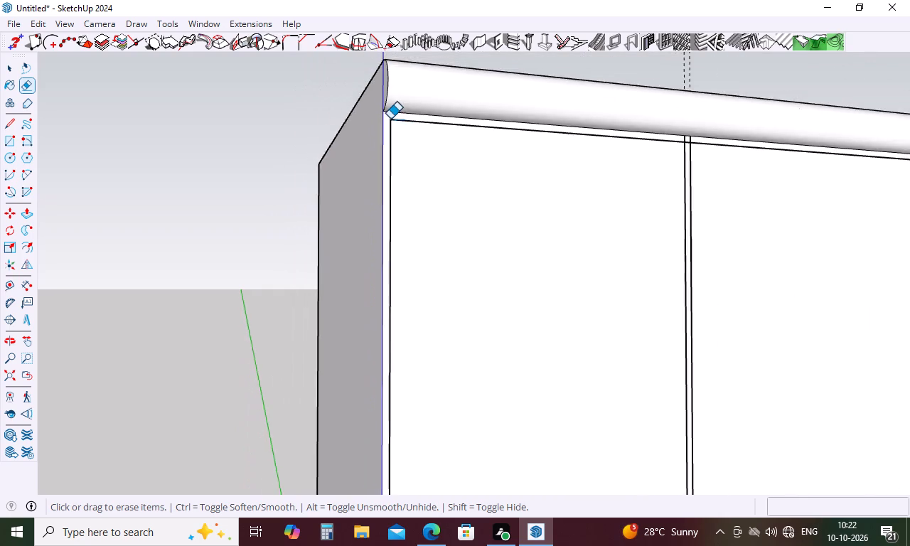
scroll(390, 119, down, 15)
scroll(395, 339, up, 12)
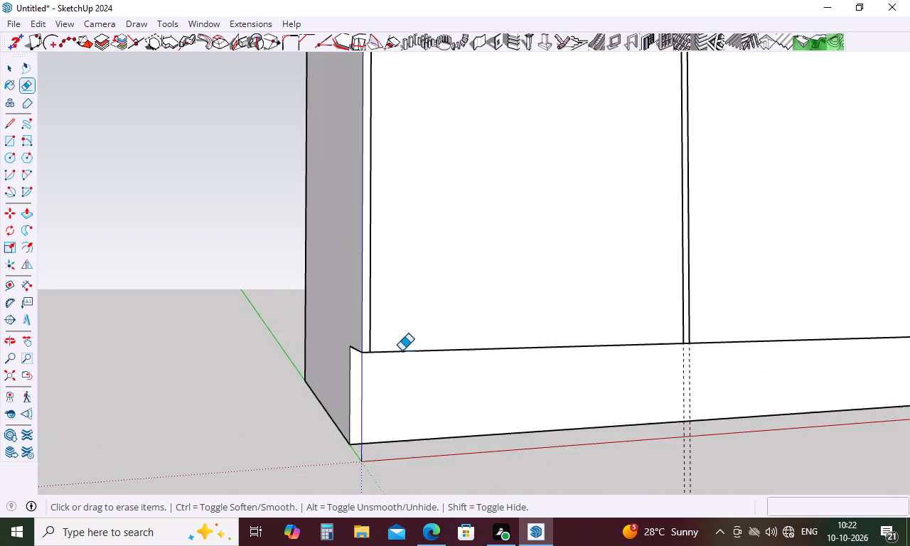
scroll(364, 359, down, 11)
key(Escape)
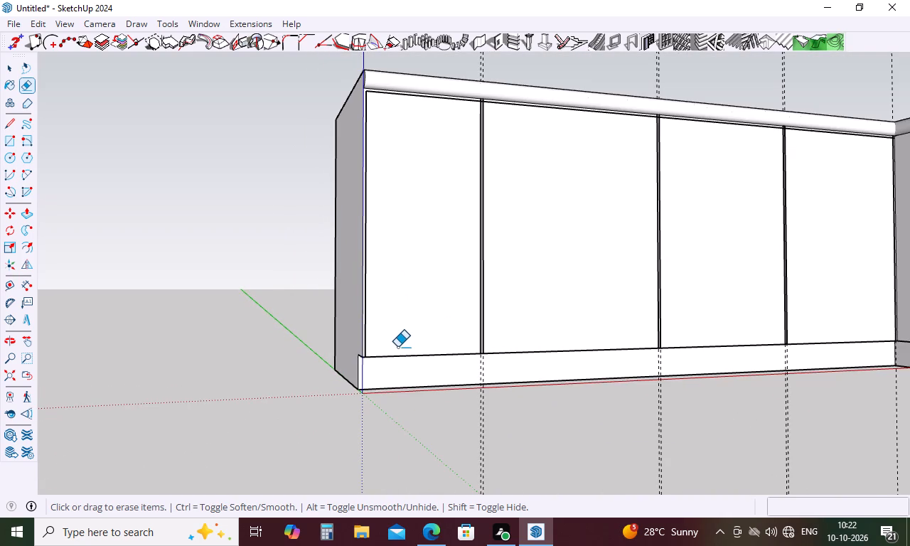
Place a horizontal guide 0.3" above the toe kick's top edge on the counter front.
key(t)
click(427, 355)
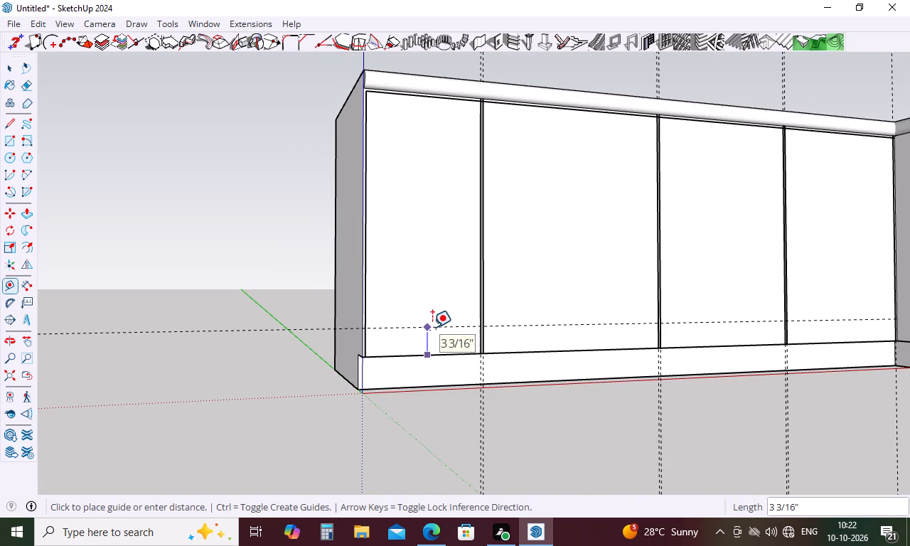
text(.3)
key(Return)
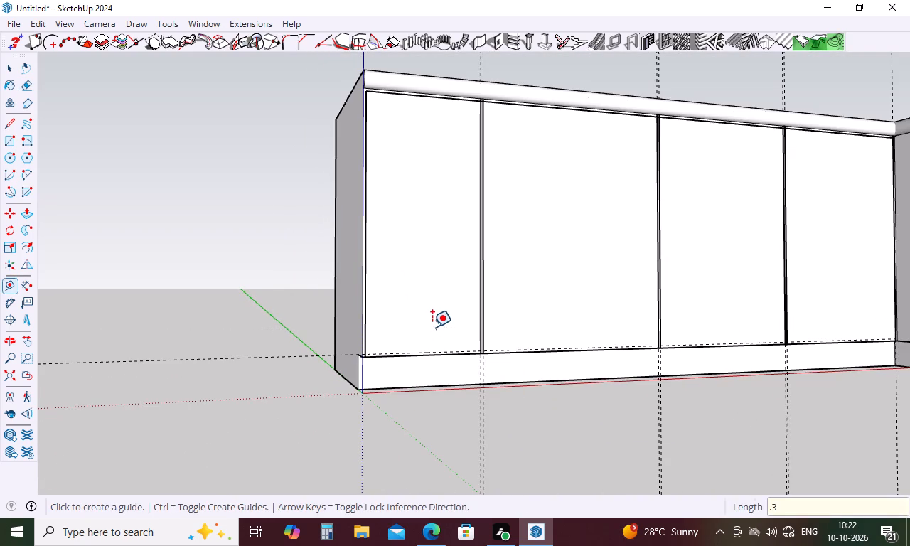
key(Escape)
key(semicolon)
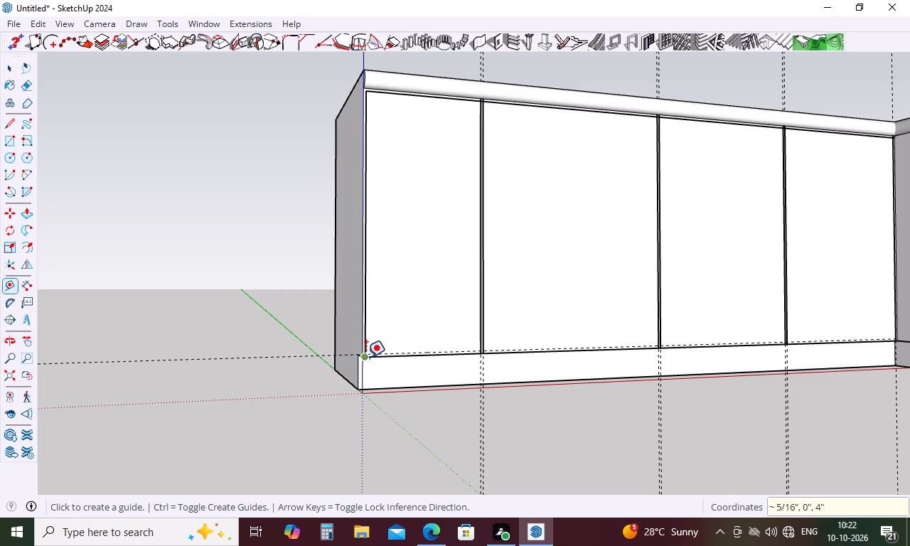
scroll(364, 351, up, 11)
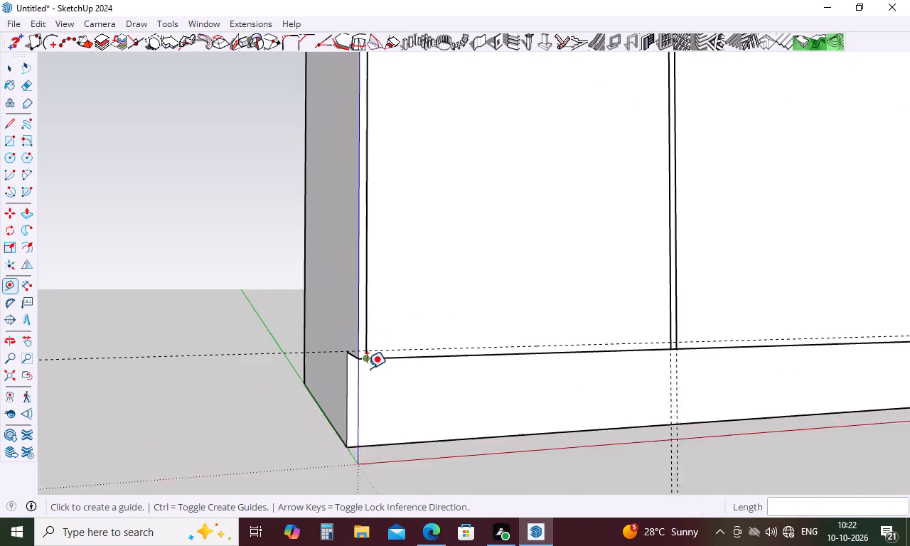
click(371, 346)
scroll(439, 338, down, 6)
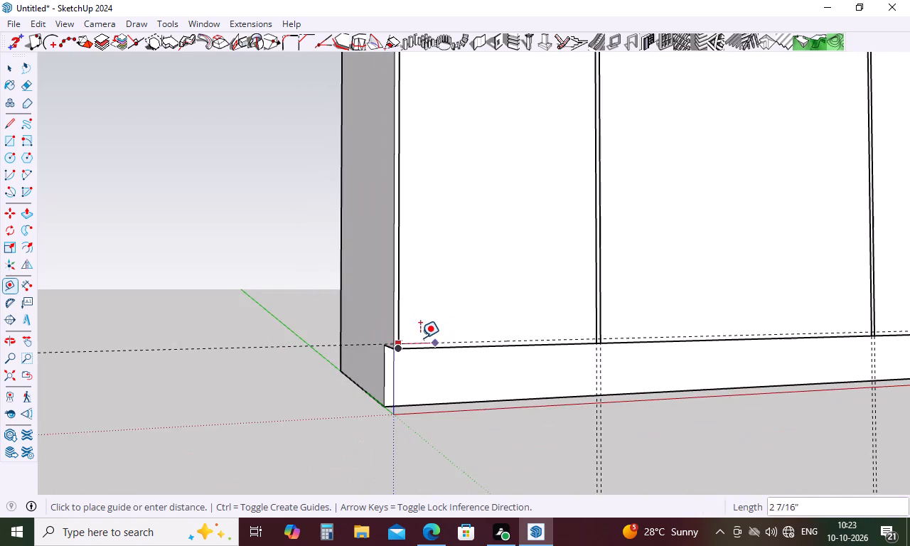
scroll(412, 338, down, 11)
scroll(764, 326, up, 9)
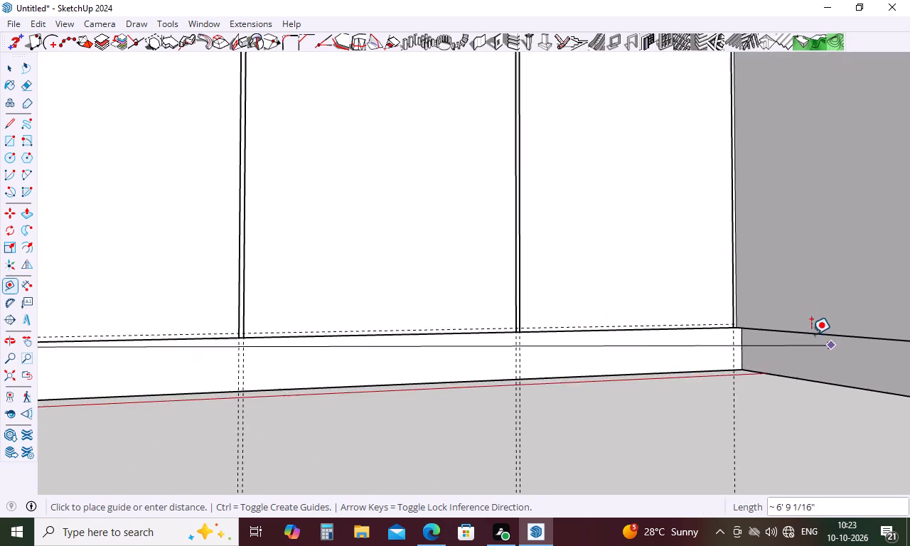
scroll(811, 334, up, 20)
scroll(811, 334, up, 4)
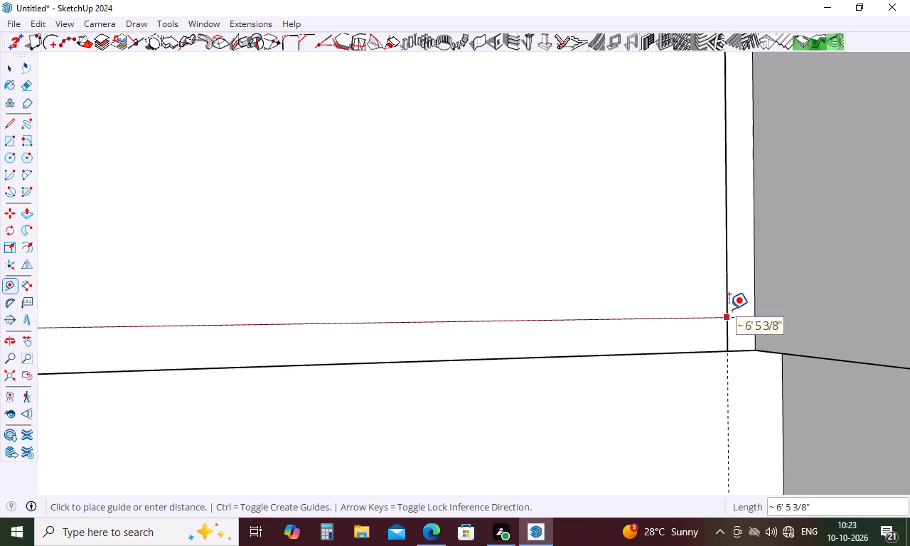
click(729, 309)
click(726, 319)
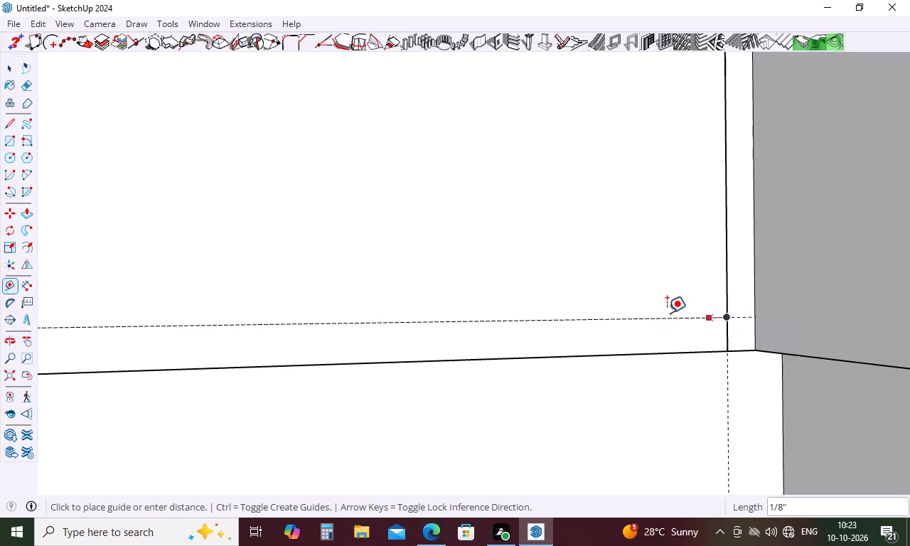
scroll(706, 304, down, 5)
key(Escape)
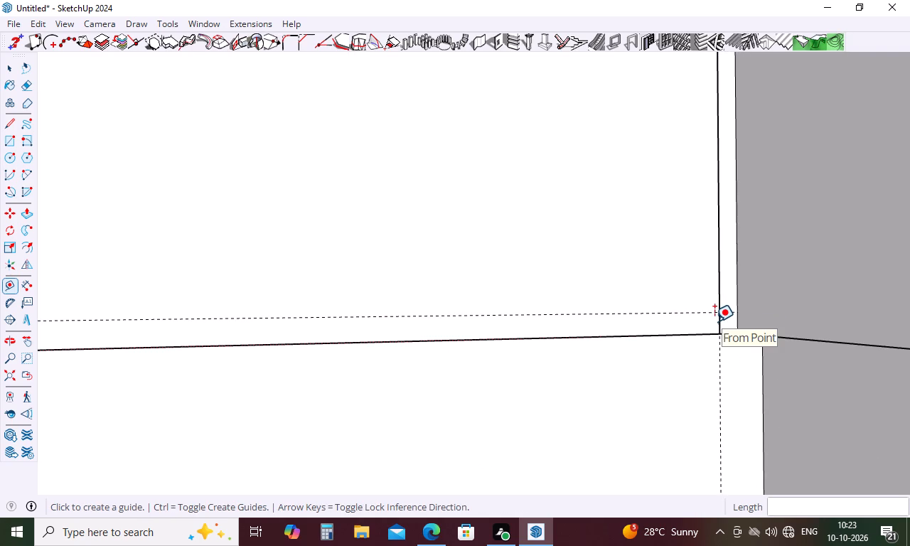
Draw a horizontal line about 6' 5 3/8" long along the guide above the toe kick, from the inner-corner vertical line to the end vertical line.
key(l)
click(717, 312)
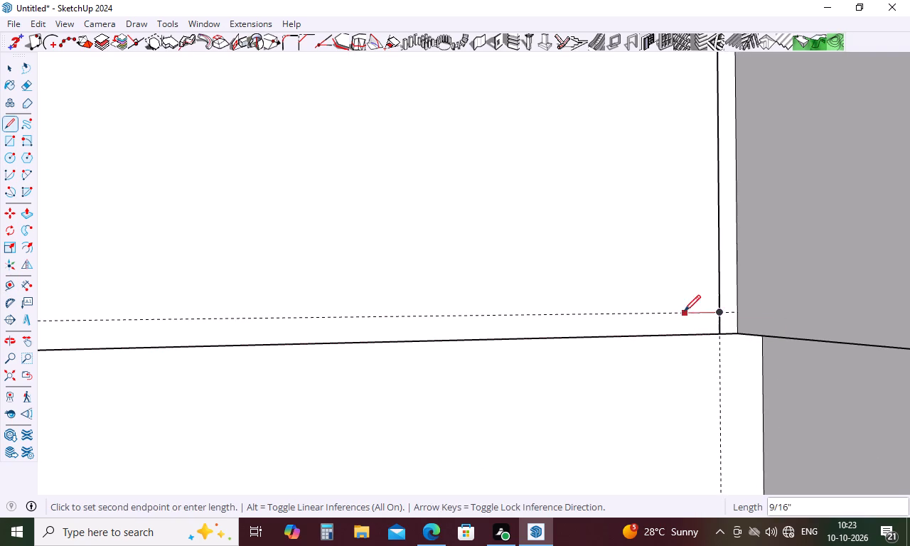
scroll(729, 299, down, 20)
scroll(729, 299, down, 9)
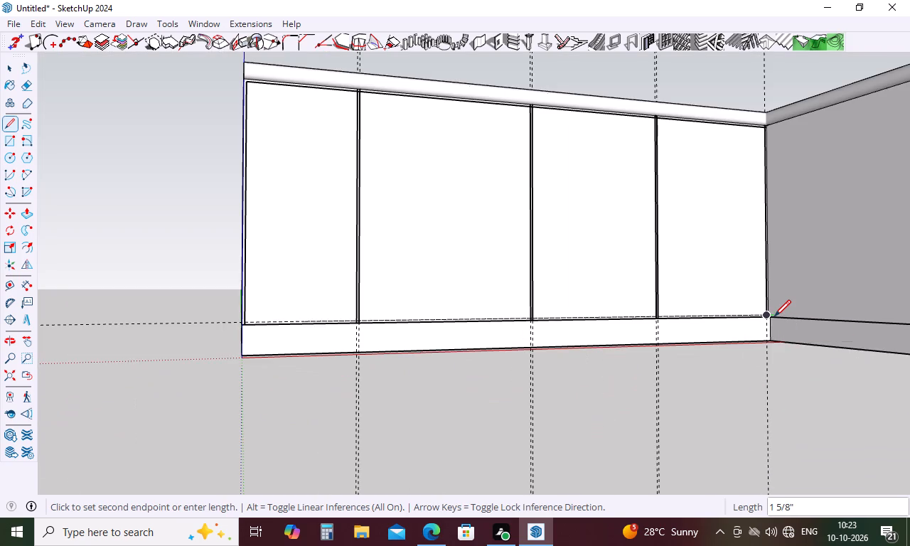
scroll(264, 328, up, 5)
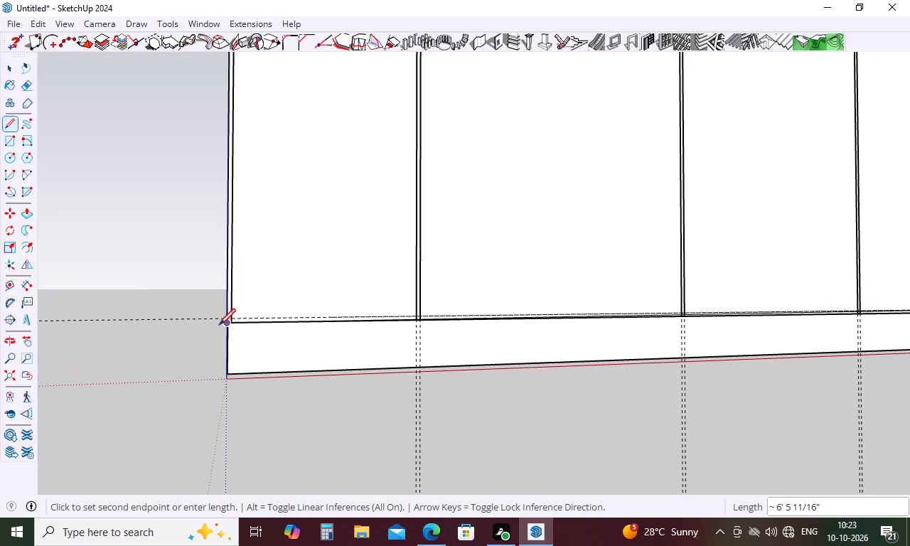
scroll(224, 316, up, 17)
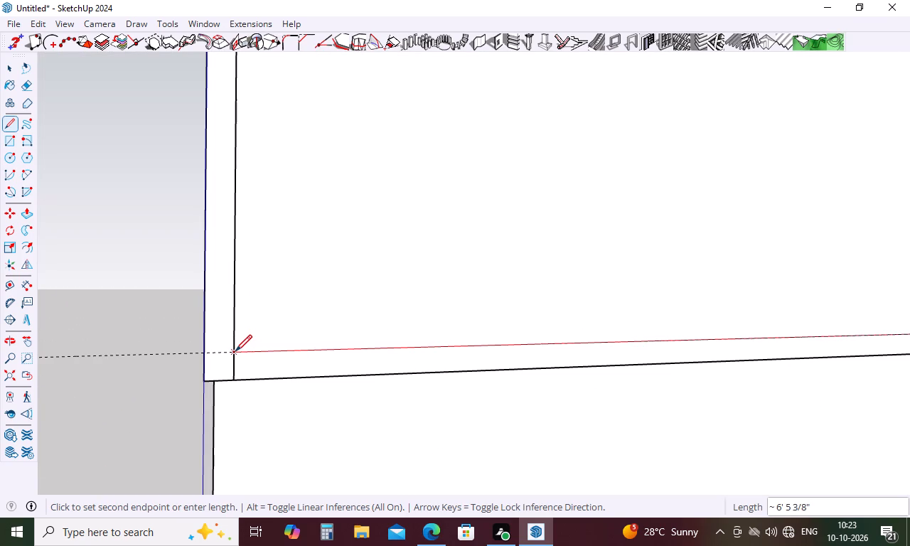
click(235, 352)
key(Escape)
Delete all guides from the model.
scroll(311, 342, down, 13)
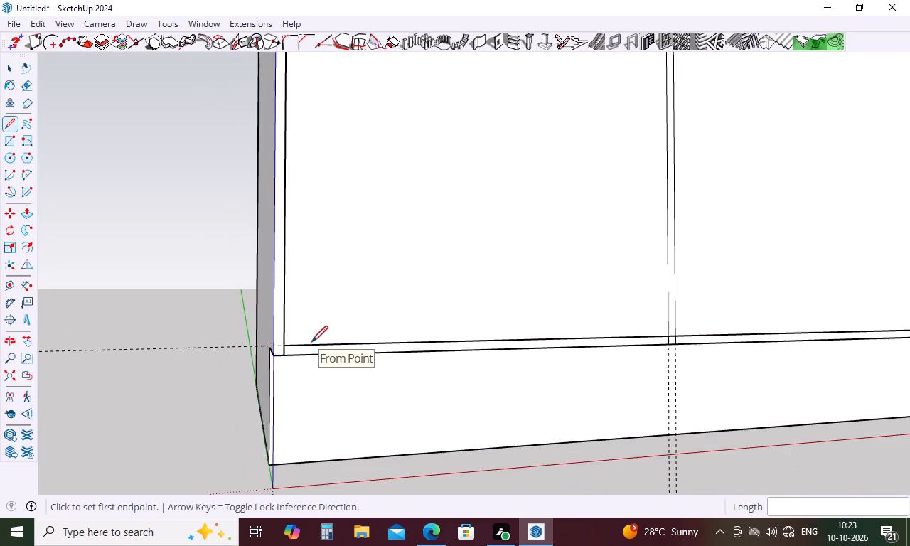
scroll(311, 342, down, 14)
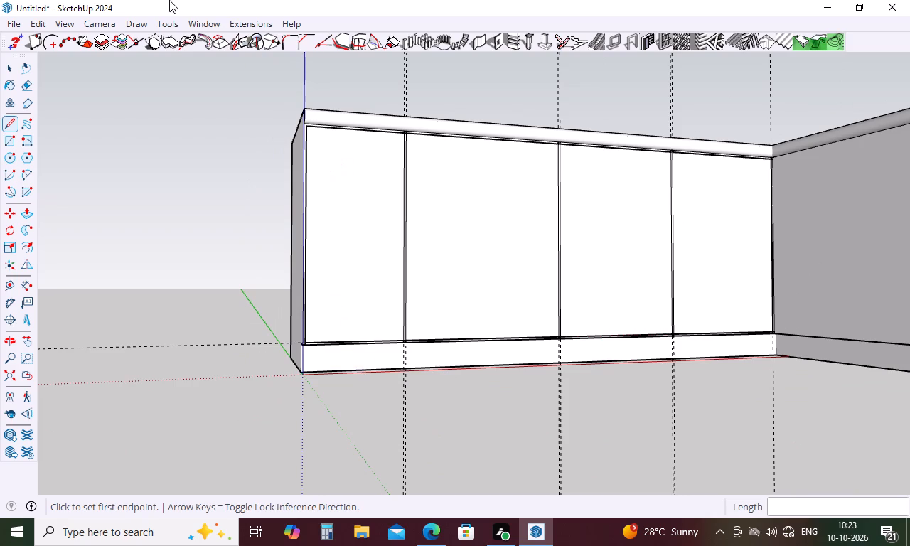
click(42, 25)
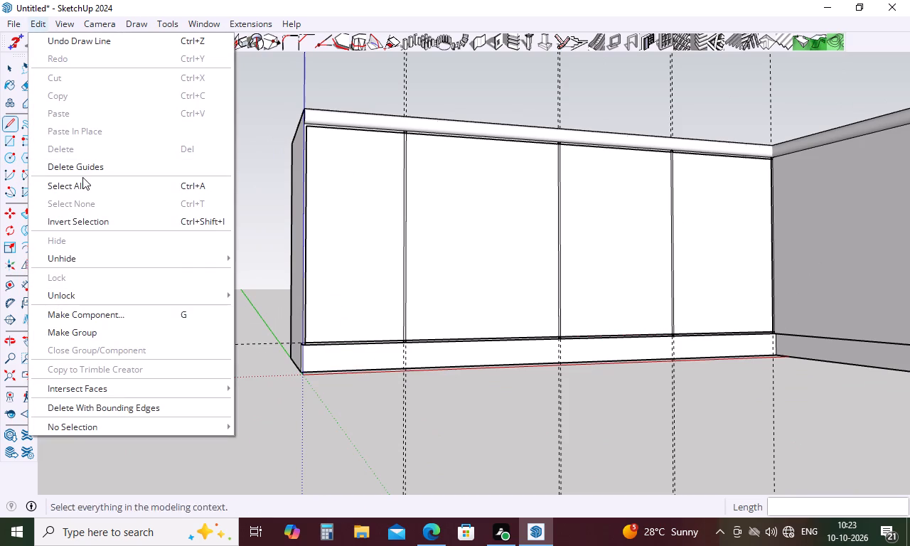
click(93, 169)
key(Escape)
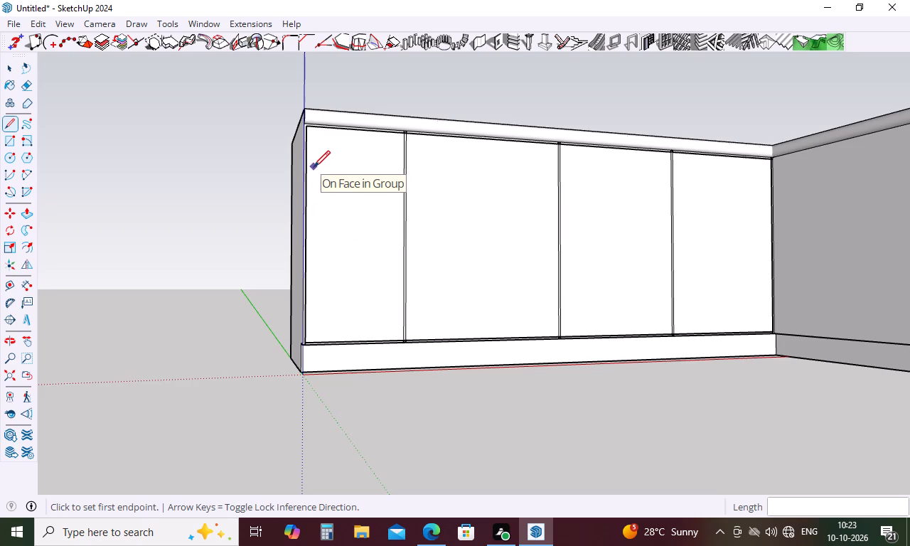
Place two horizontal guides across the counter front, one 10" below the upper gap line and another 10" below the first.
key(space)
text(t)
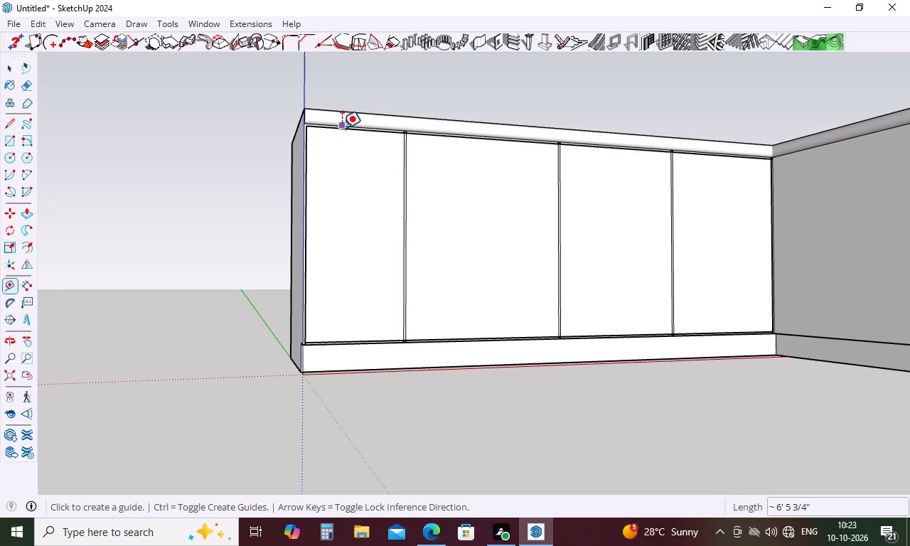
scroll(345, 128, up, 7)
click(363, 127)
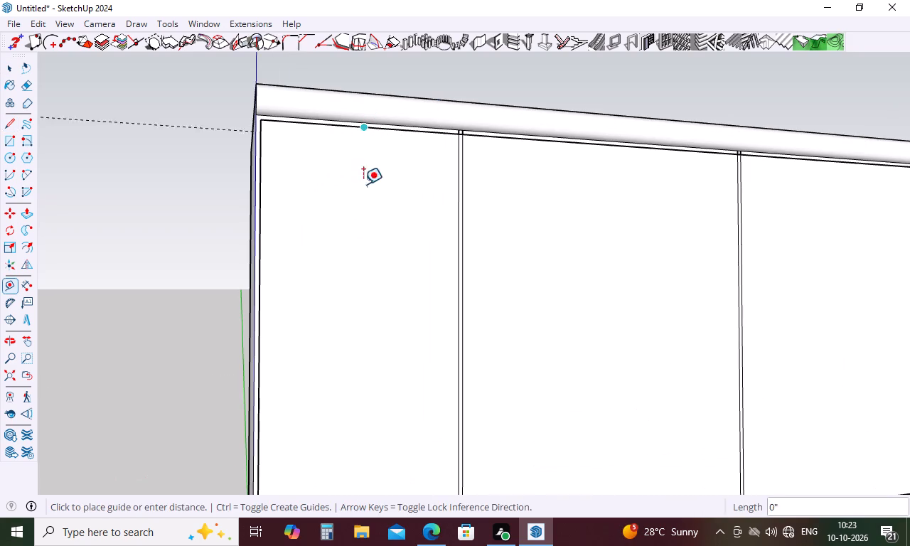
scroll(363, 240, down, 7)
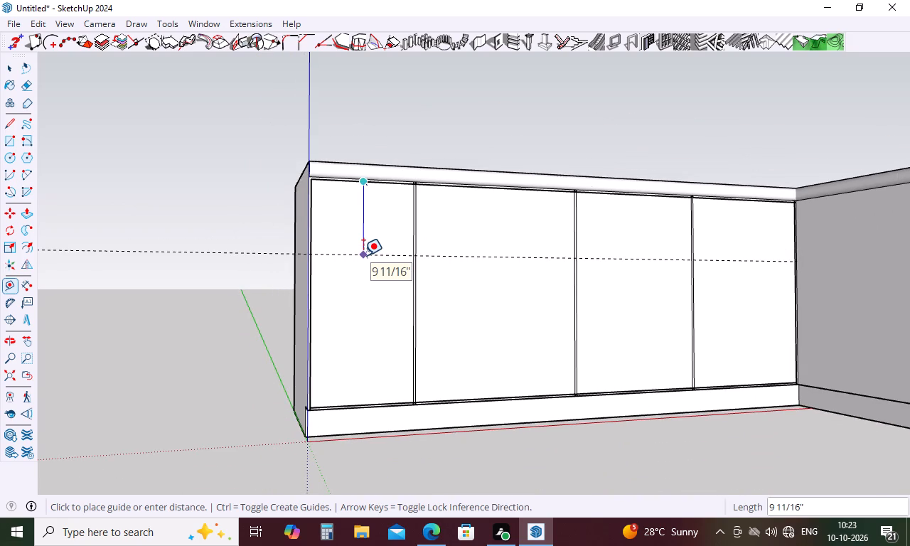
text(10)
key(Return)
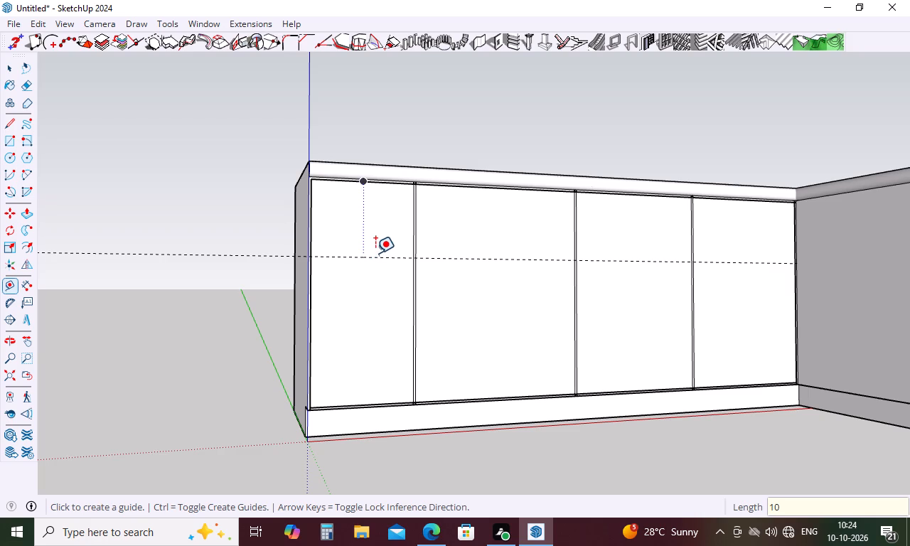
click(376, 257)
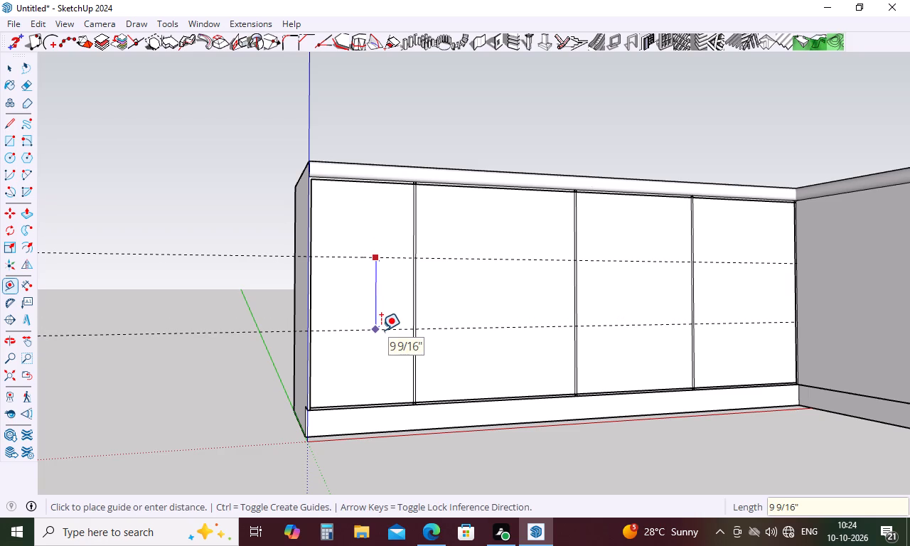
text(10)
key(Return)
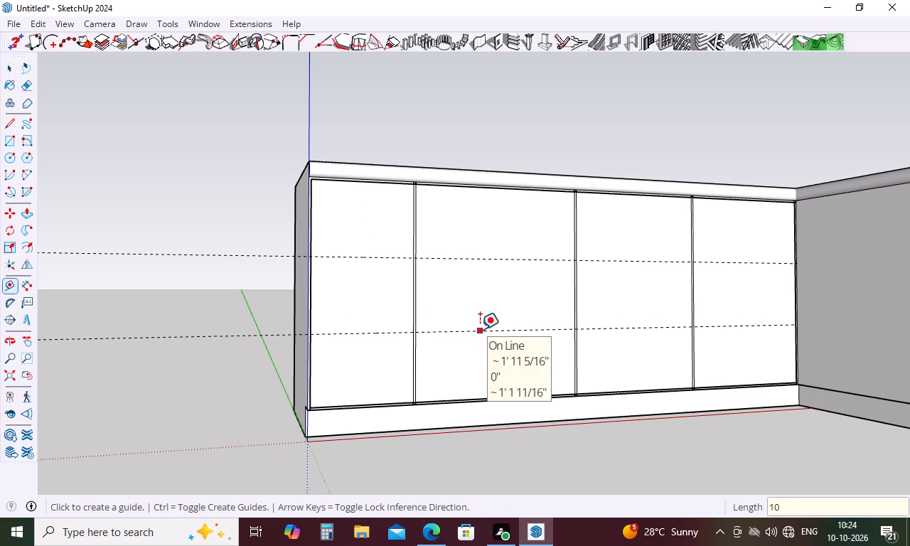
key(Escape)
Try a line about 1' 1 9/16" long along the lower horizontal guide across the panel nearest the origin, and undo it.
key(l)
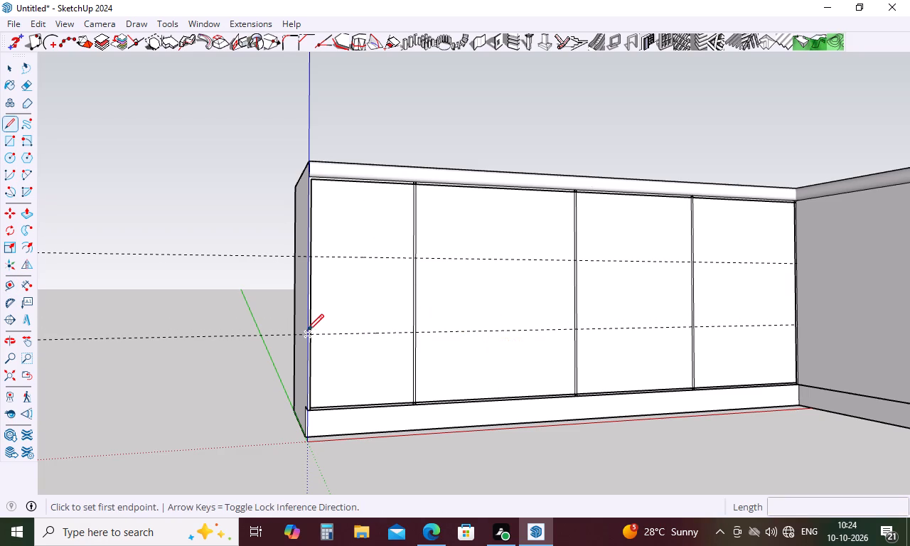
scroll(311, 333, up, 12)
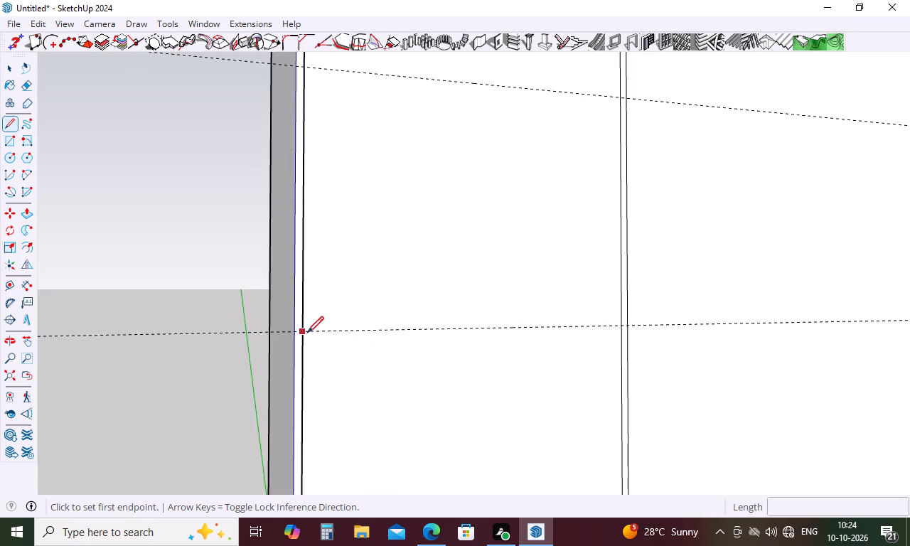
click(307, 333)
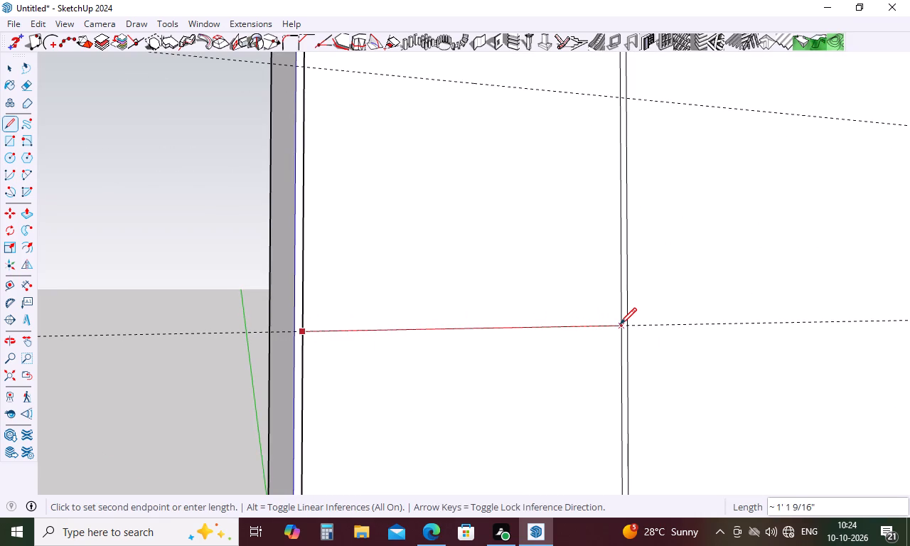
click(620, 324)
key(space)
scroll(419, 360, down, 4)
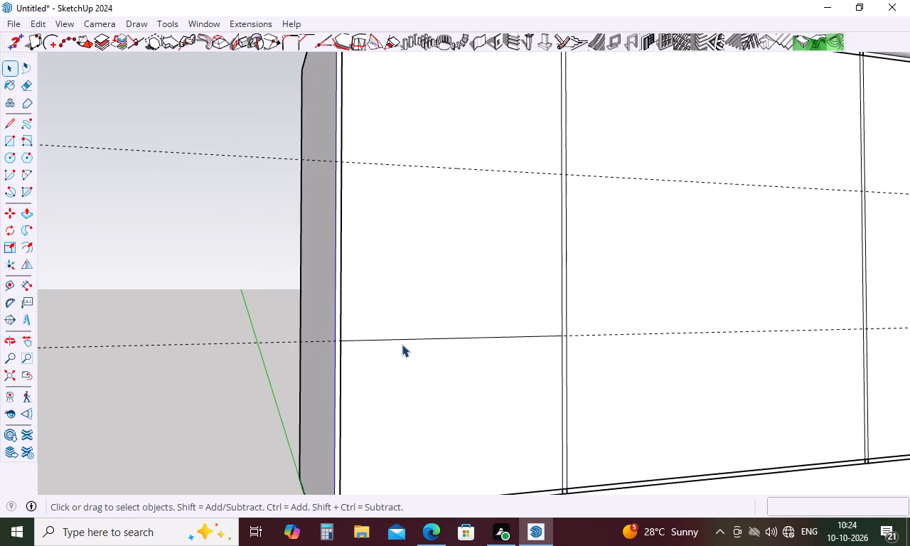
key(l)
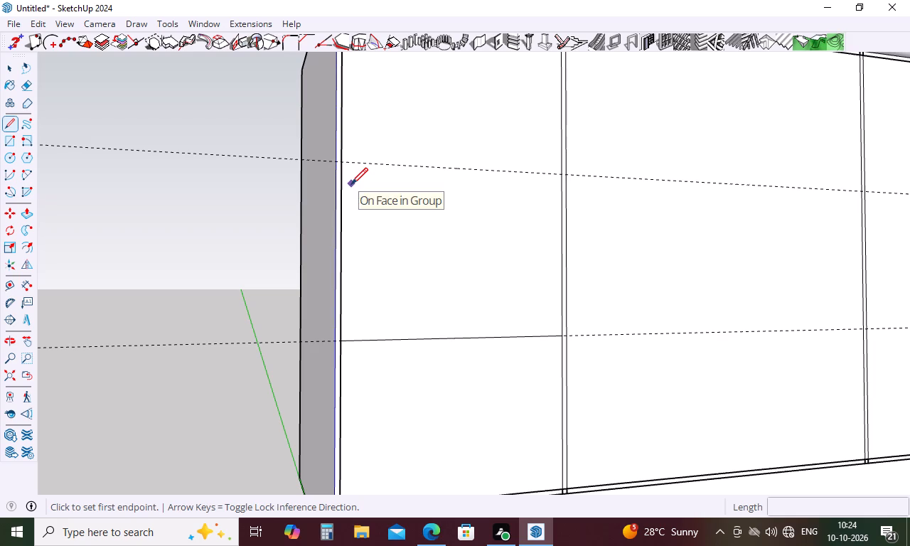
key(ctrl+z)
Place a horizontal guide 0.15" above the upper of the two drawer-division guides on the counter front.
key(t)
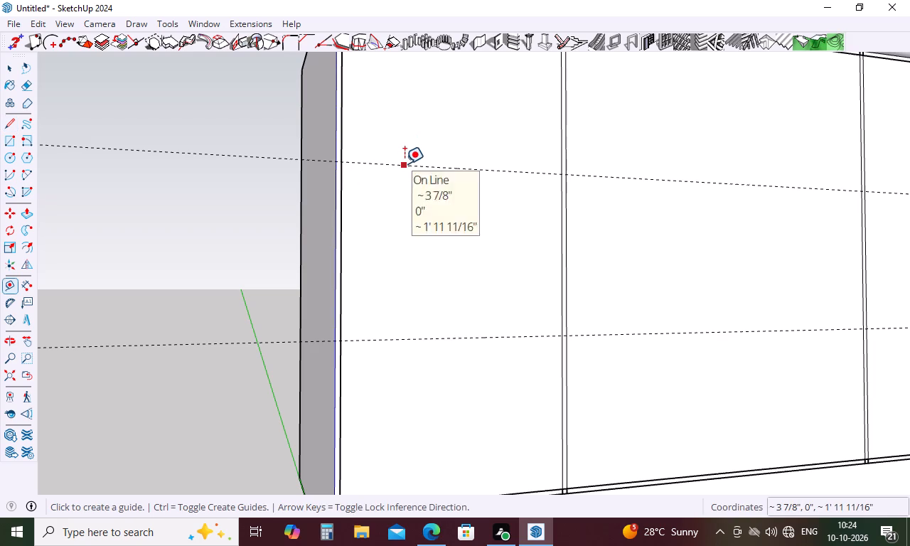
click(405, 164)
key(period)
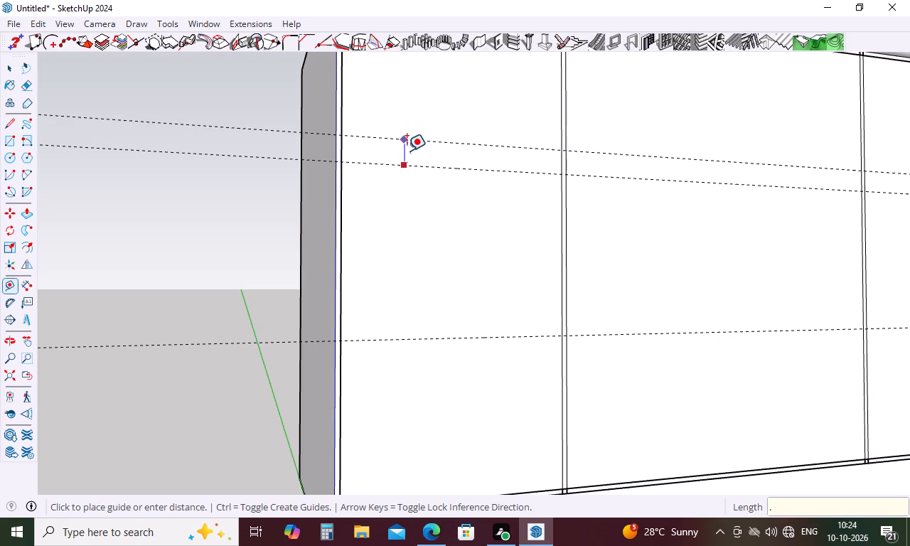
key(3)
key(BackSpace)
text(15)
key(Return)
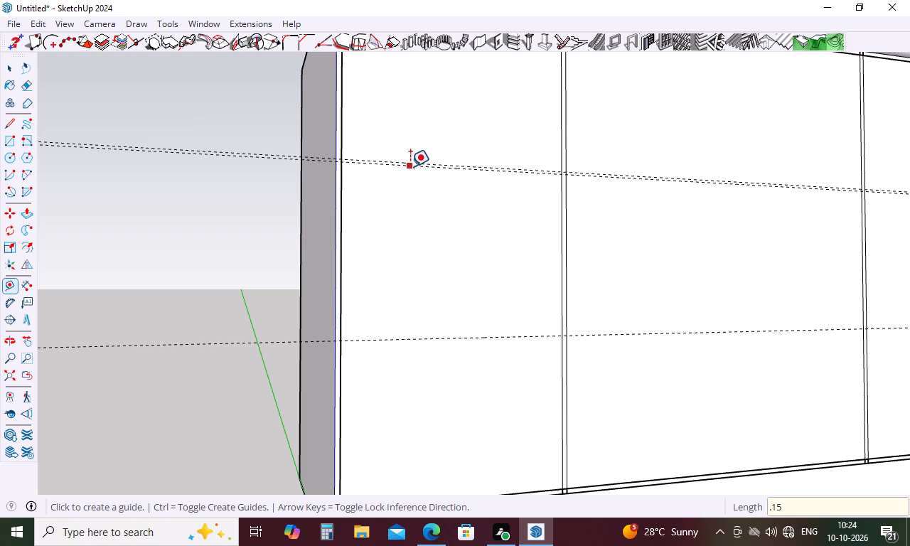
Place guides 0.15" below the upper drawer-division guide and 0.15" above and below the lower one on the counter front.
click(410, 168)
text(.15)
key(Return)
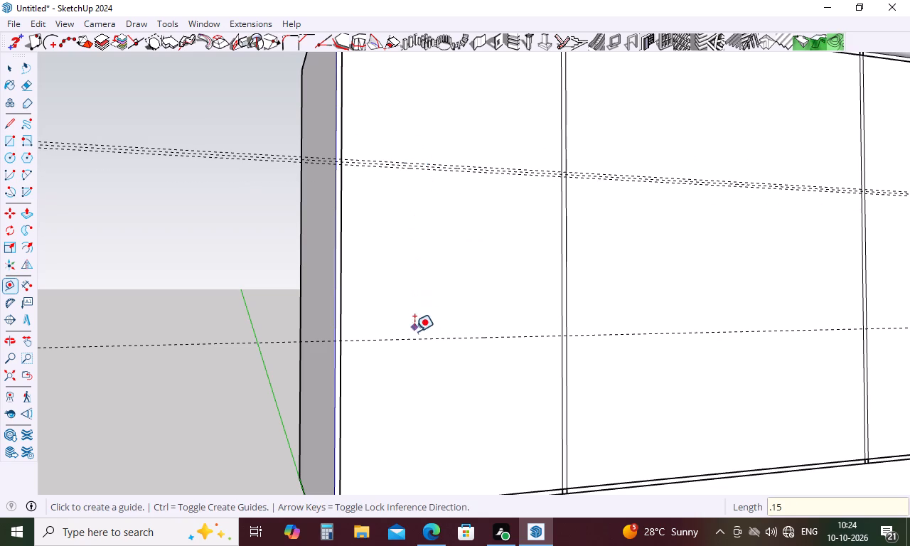
click(416, 338)
text(.15)
key(Return)
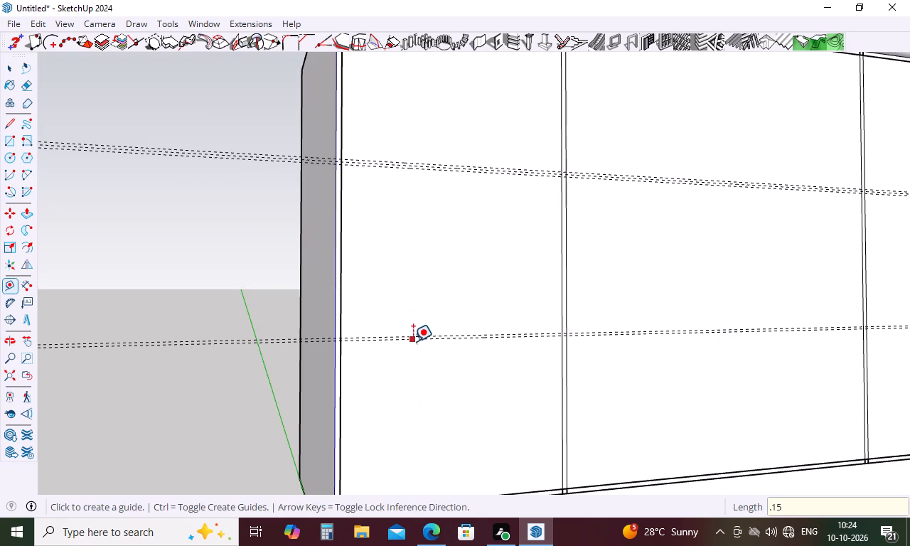
click(413, 341)
key(period)
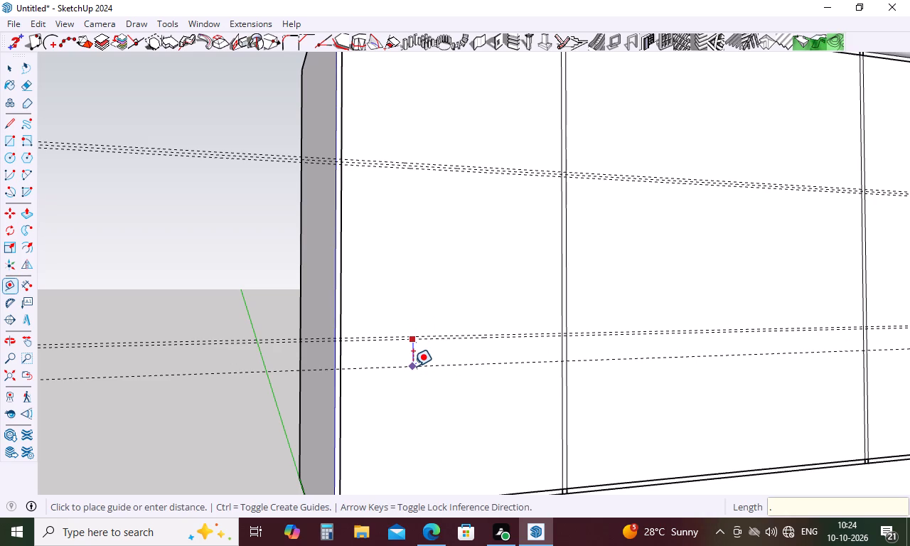
text(15)
key(Return)
key(Escape)
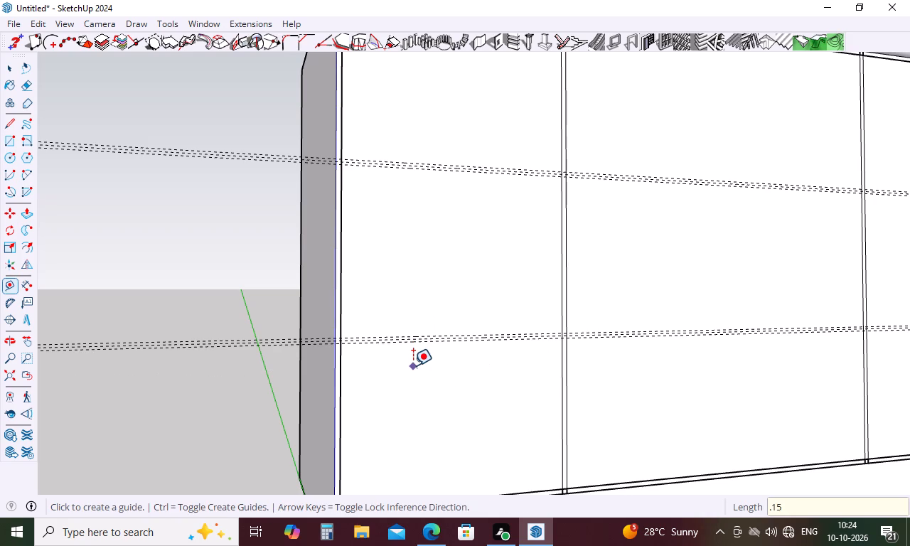
Draw two lines about 1' 1 9/16" long across the panel nearest the origin, along the outer guides of the upper division.
key(l)
scroll(353, 195, up, 6)
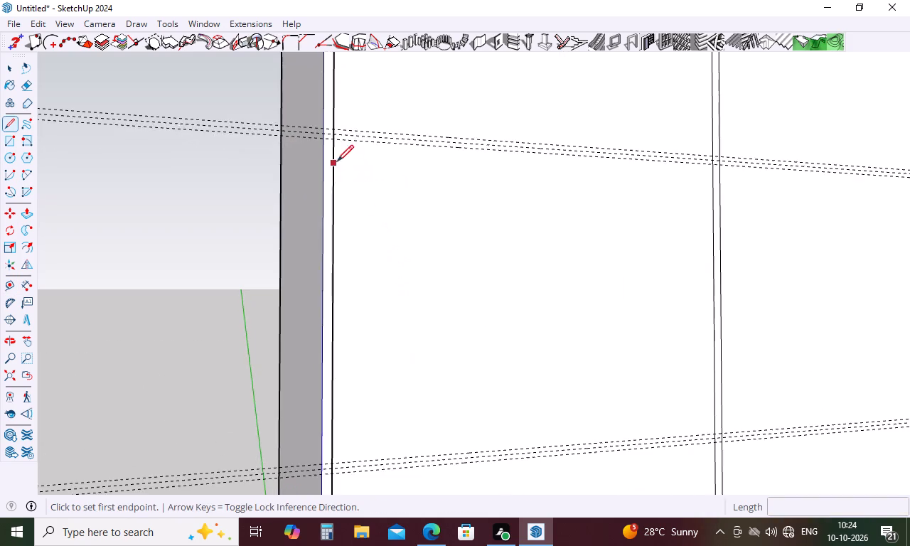
scroll(343, 135, up, 12)
click(305, 196)
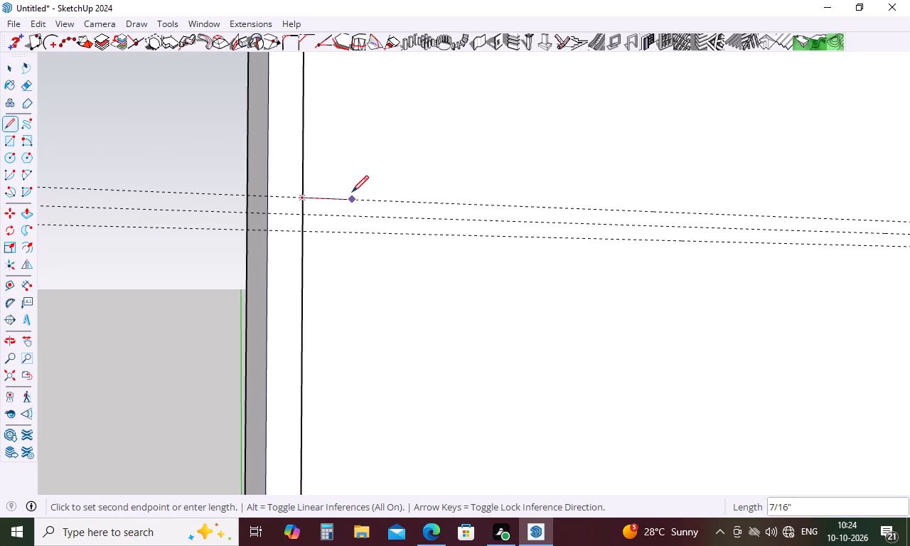
scroll(352, 192, down, 17)
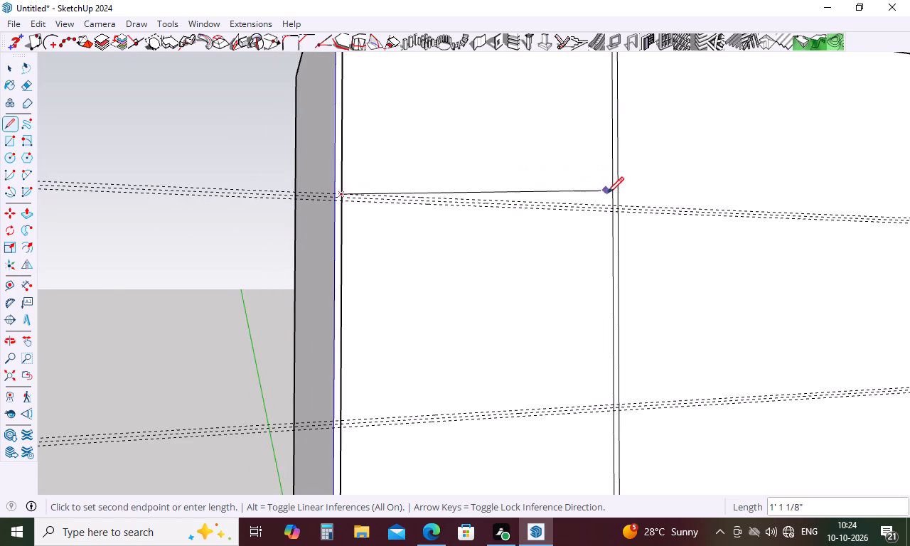
scroll(611, 196, up, 10)
click(611, 210)
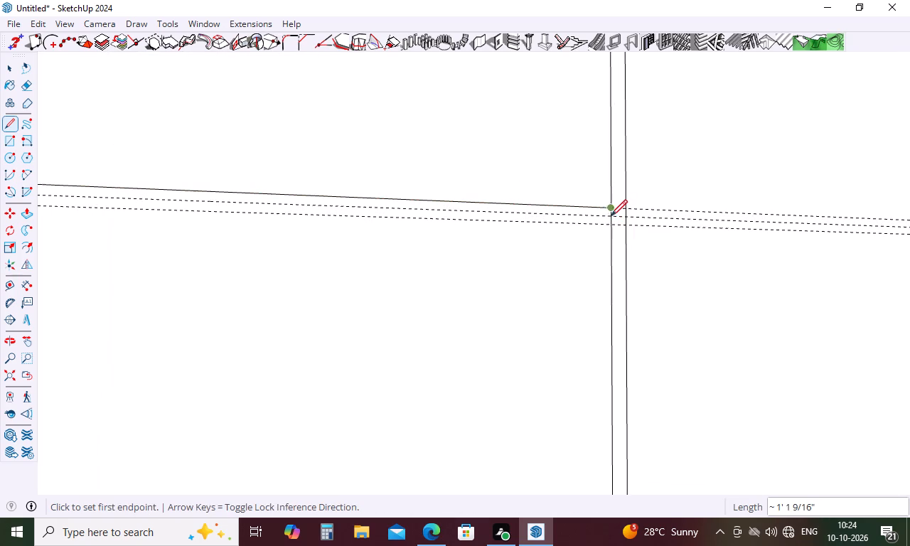
click(610, 225)
scroll(628, 215, down, 10)
scroll(331, 214, up, 10)
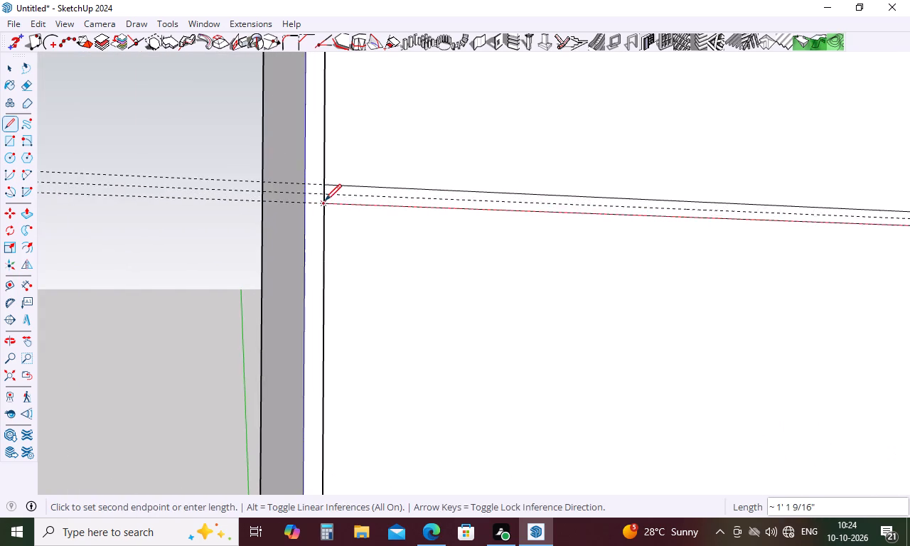
scroll(325, 200, up, 9)
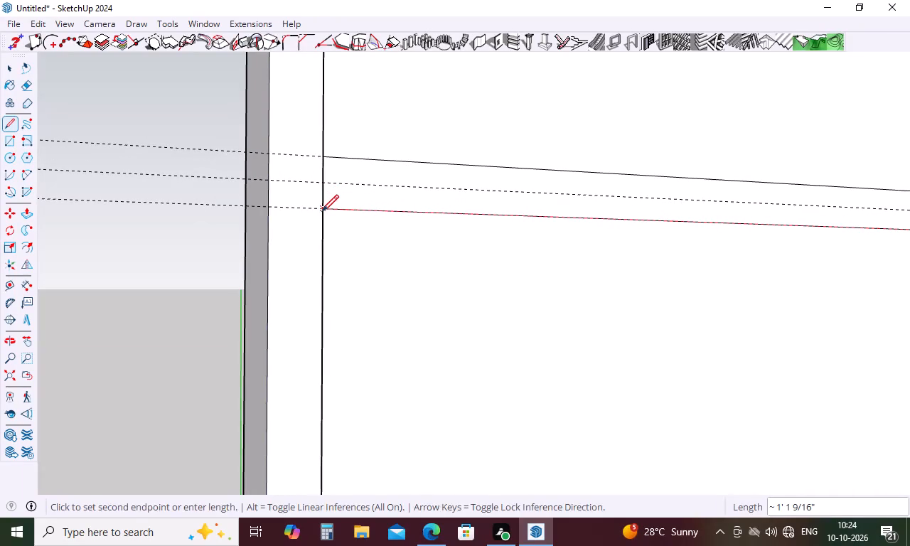
click(322, 211)
scroll(326, 195, down, 6)
key(space)
Draw two lines about 1' 1 9/16" long across the same panel, along the outer guides of the lower division.
scroll(326, 188, down, 17)
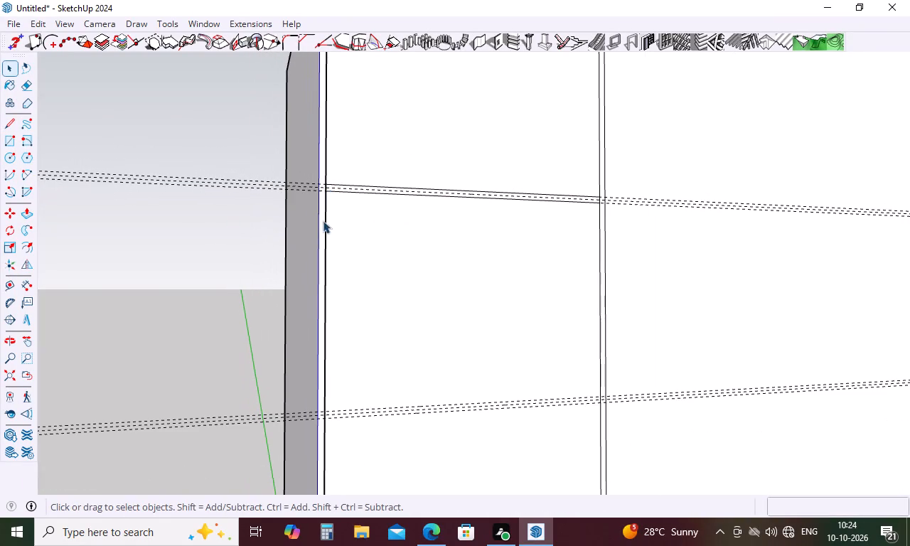
scroll(325, 217, down, 10)
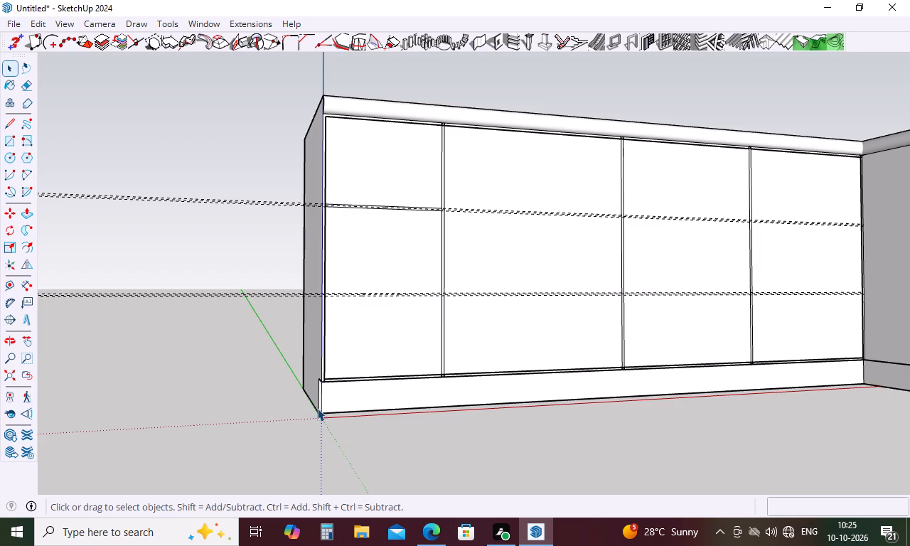
scroll(359, 391, up, 1)
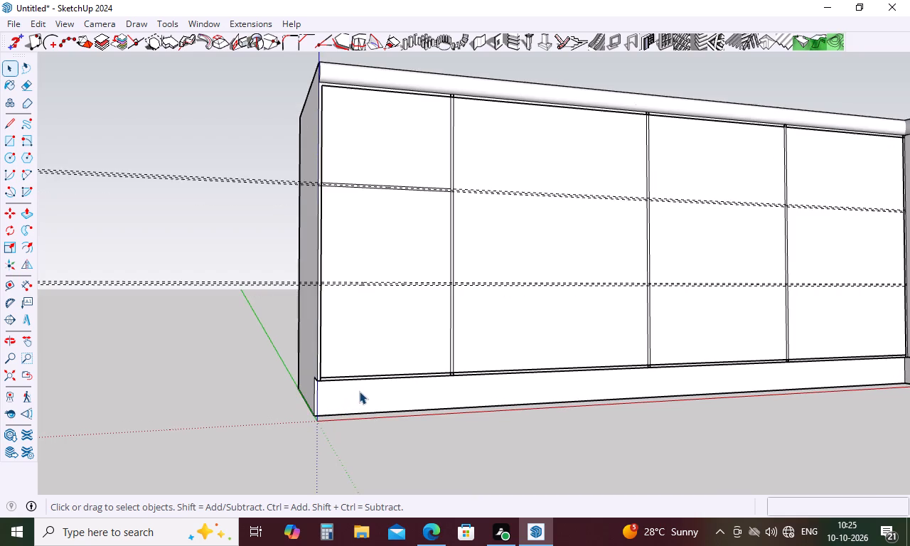
scroll(359, 391, up, 3)
scroll(324, 234, up, 4)
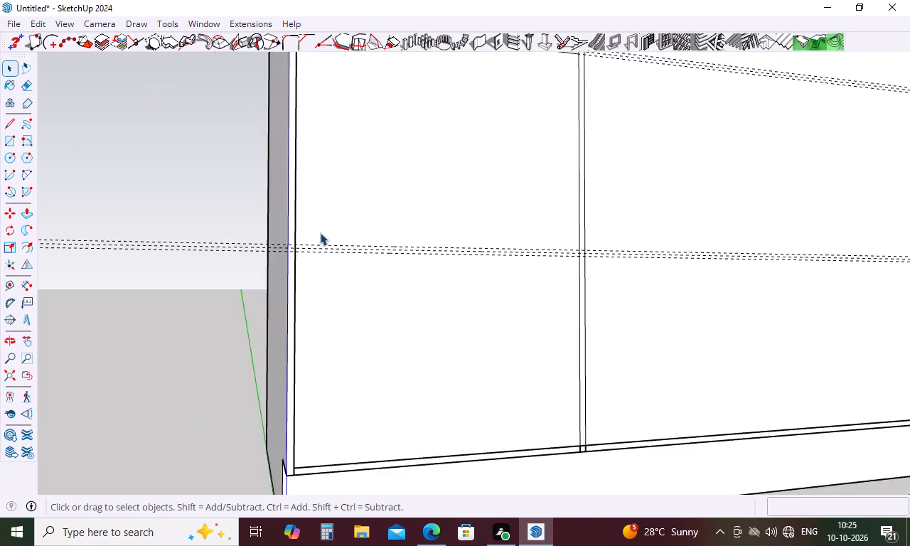
scroll(320, 232, up, 16)
key(l)
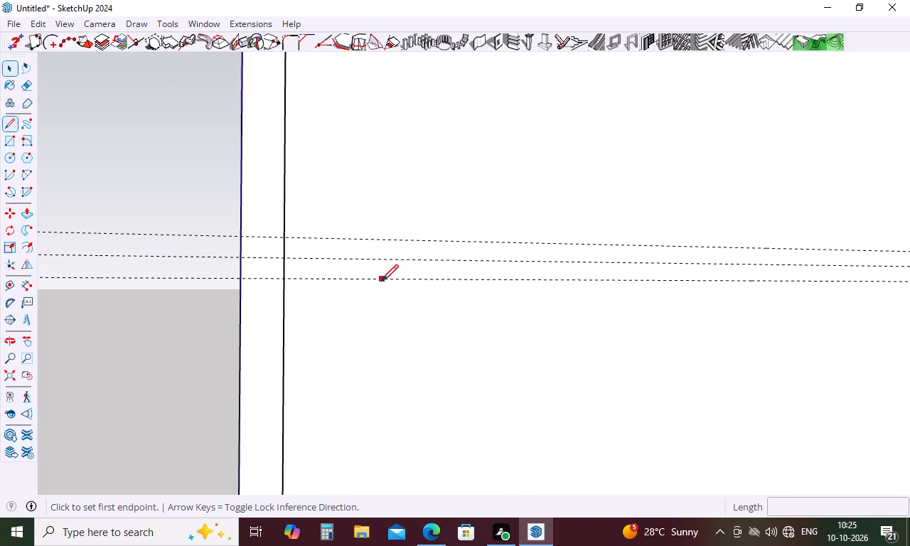
click(284, 238)
scroll(287, 252, down, 5)
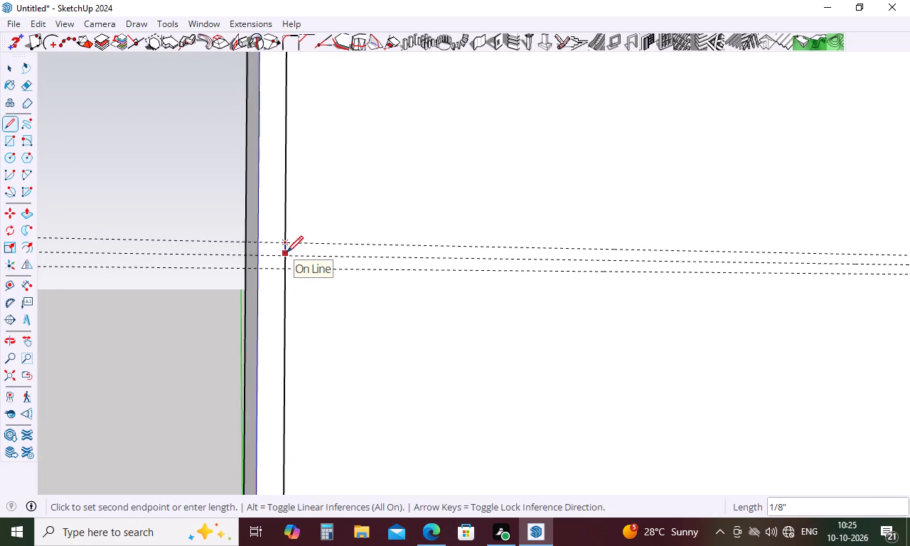
scroll(287, 252, down, 9)
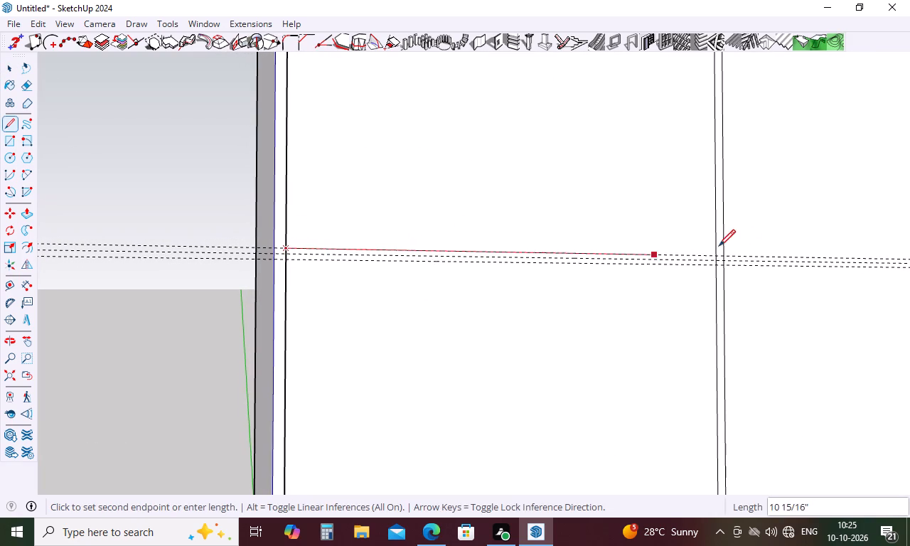
click(715, 257)
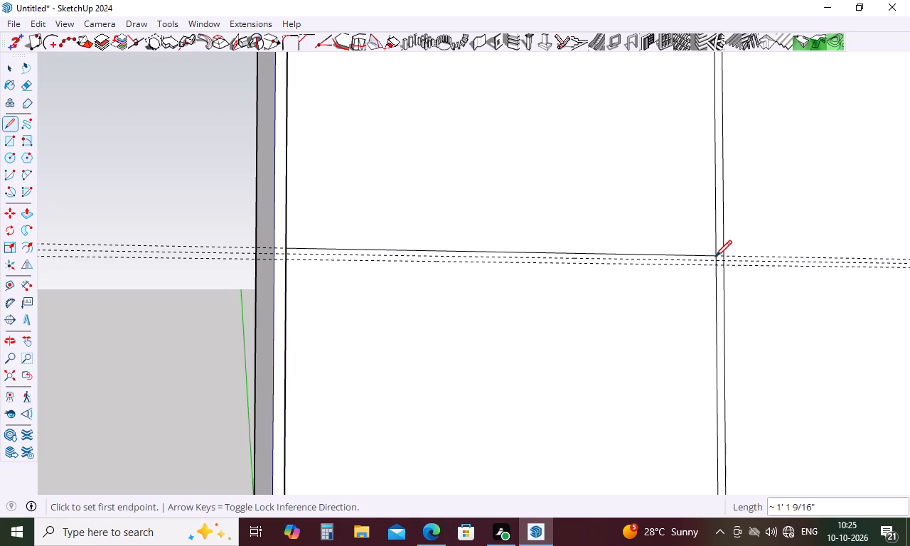
key(Escape)
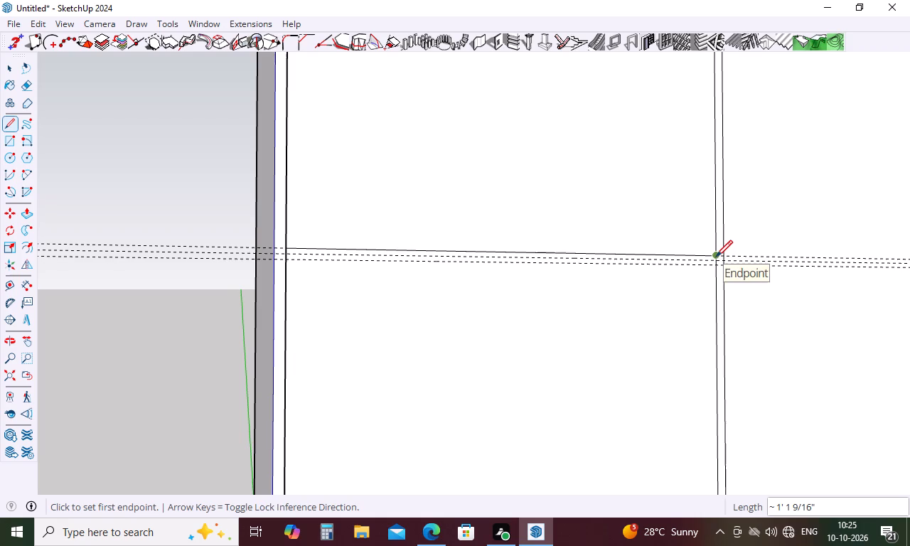
key(l)
click(717, 267)
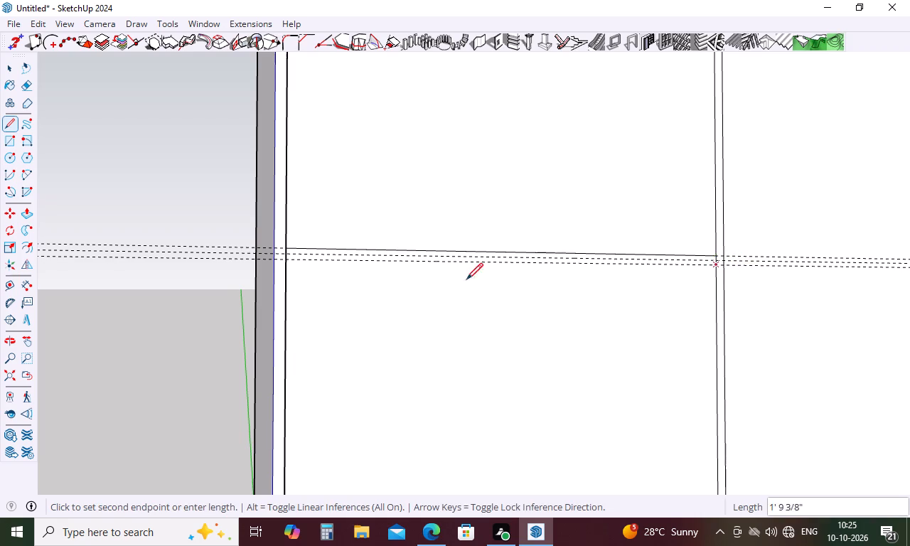
click(288, 264)
key(Escape)
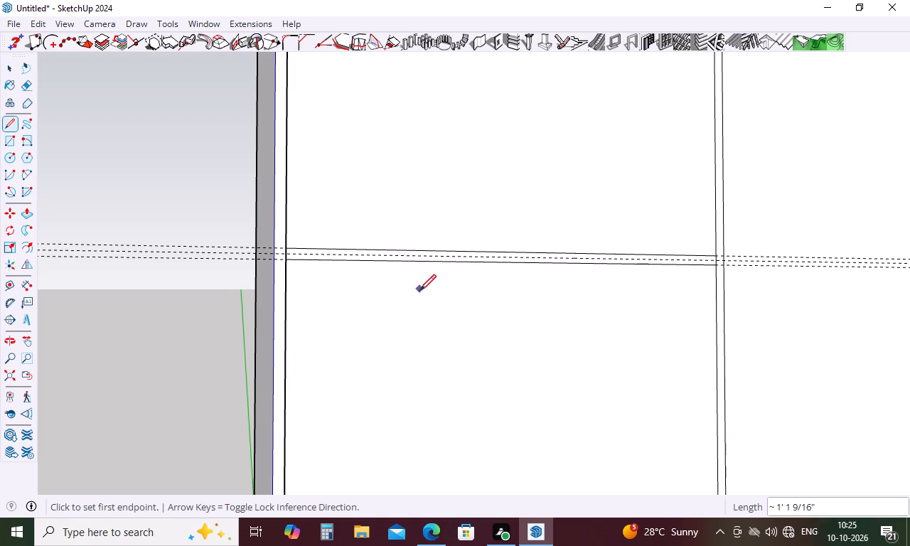
Delete all guides from the model.
click(29, 23)
click(95, 162)
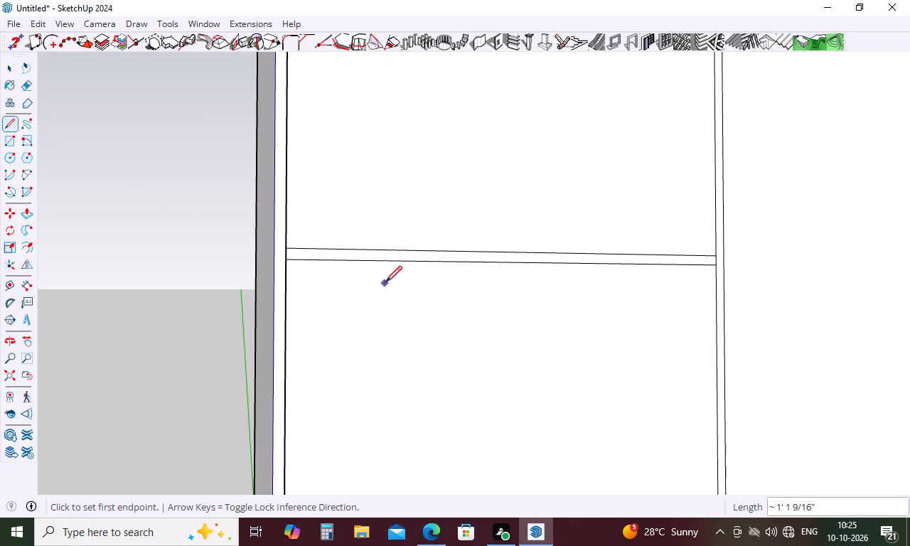
Erase the short edge segments closing both drawer gaps on the panel's outer vertical edge.
scroll(386, 272, down, 9)
key(Escape)
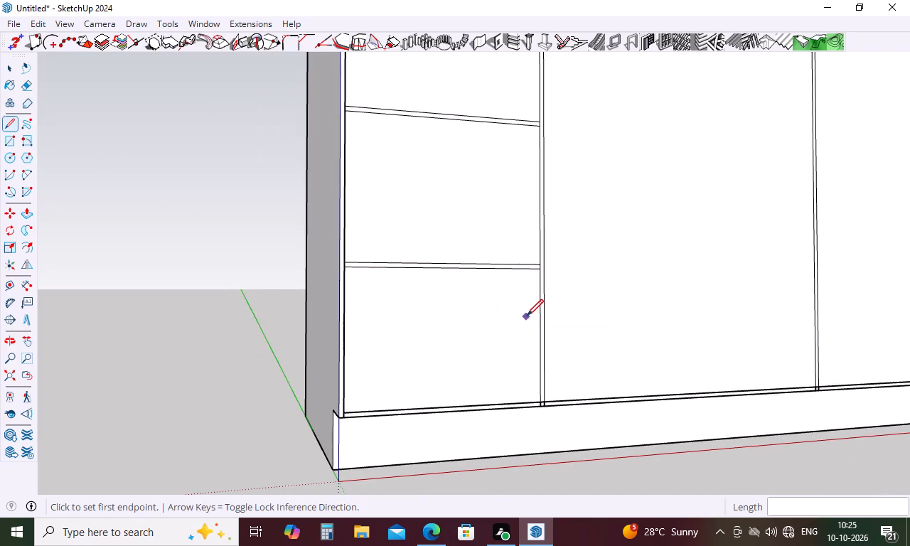
key(e)
scroll(360, 102, up, 20)
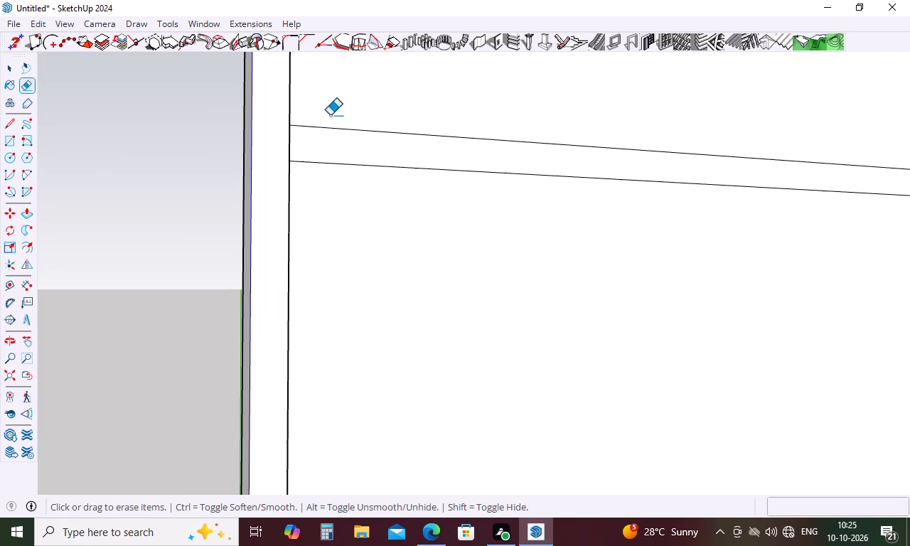
click(291, 140)
scroll(255, 168, down, 10)
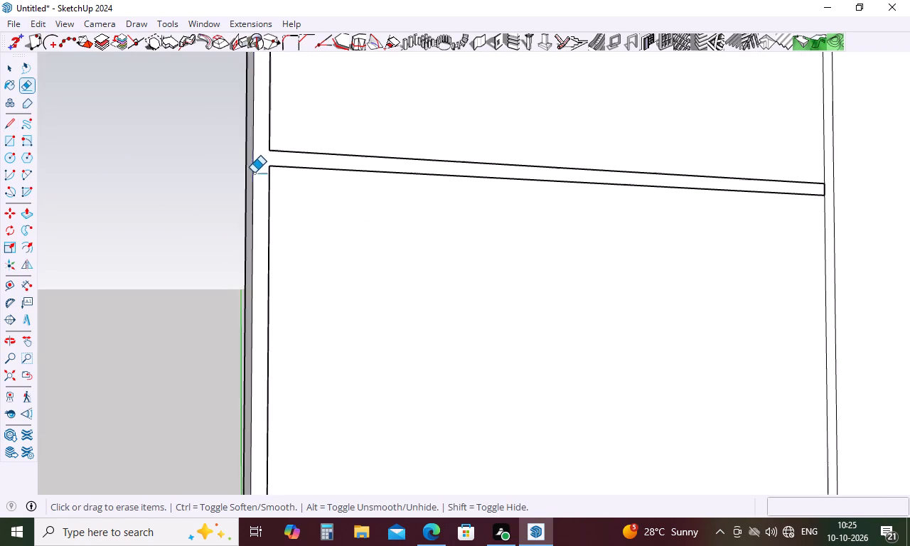
scroll(310, 218, down, 17)
scroll(319, 347, up, 5)
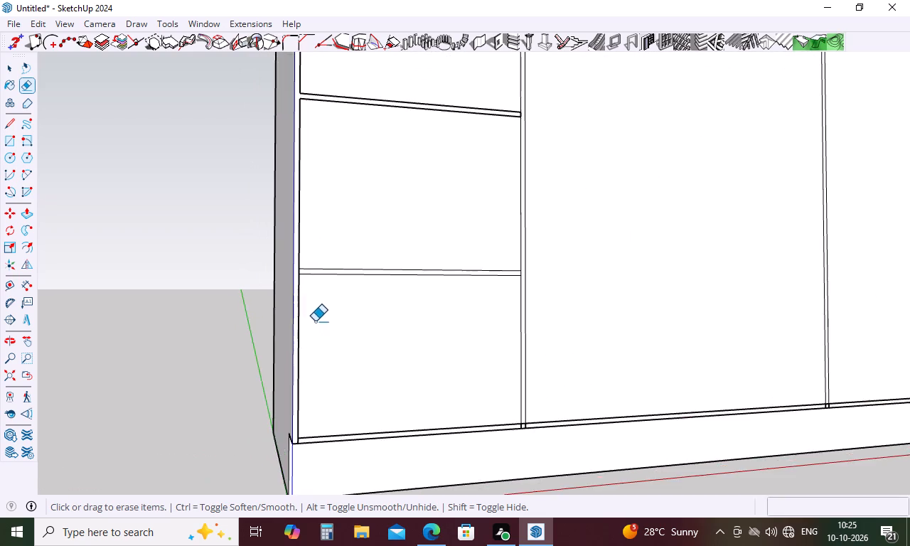
scroll(314, 318, up, 5)
scroll(289, 245, up, 11)
drag(294, 242, 287, 242)
Erase the edge stubs crossing the bottom gap at the outer corner and the first vertical gap, plus the segment closing that vertical gap.
scroll(301, 232, down, 5)
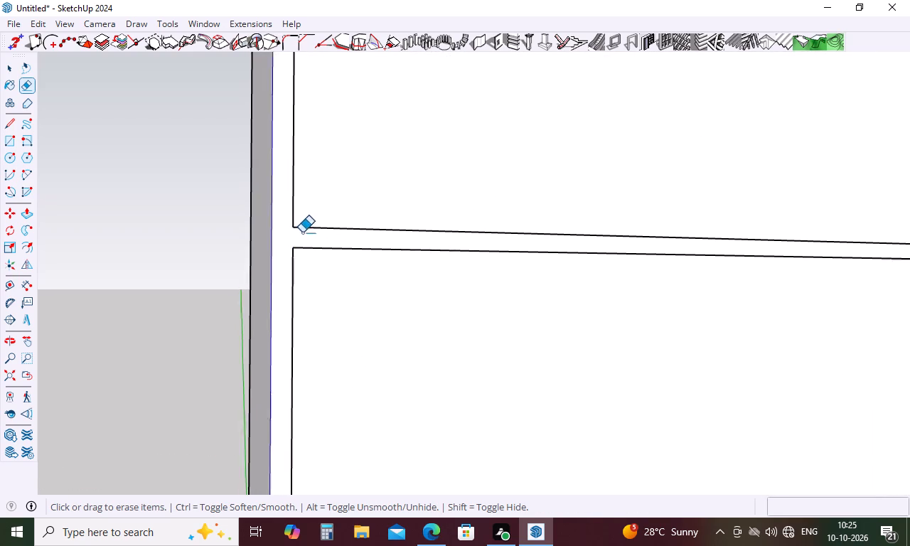
scroll(342, 215, down, 12)
scroll(342, 401, up, 13)
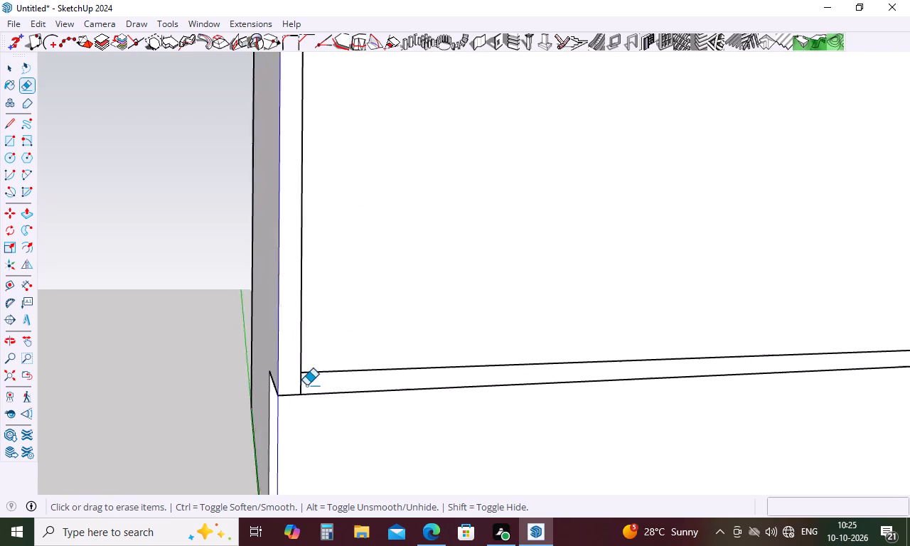
scroll(306, 385, up, 7)
click(304, 375)
scroll(278, 367, down, 9)
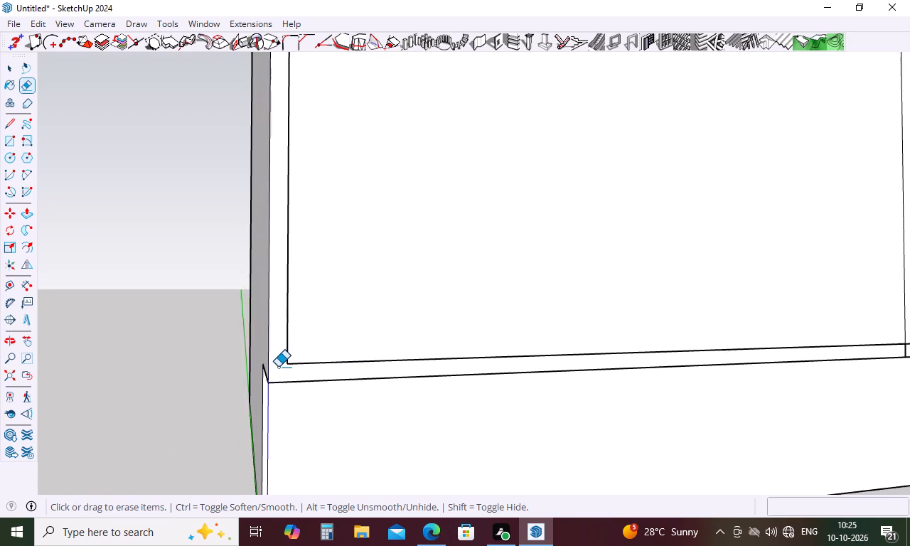
scroll(278, 367, down, 13)
scroll(562, 361, up, 15)
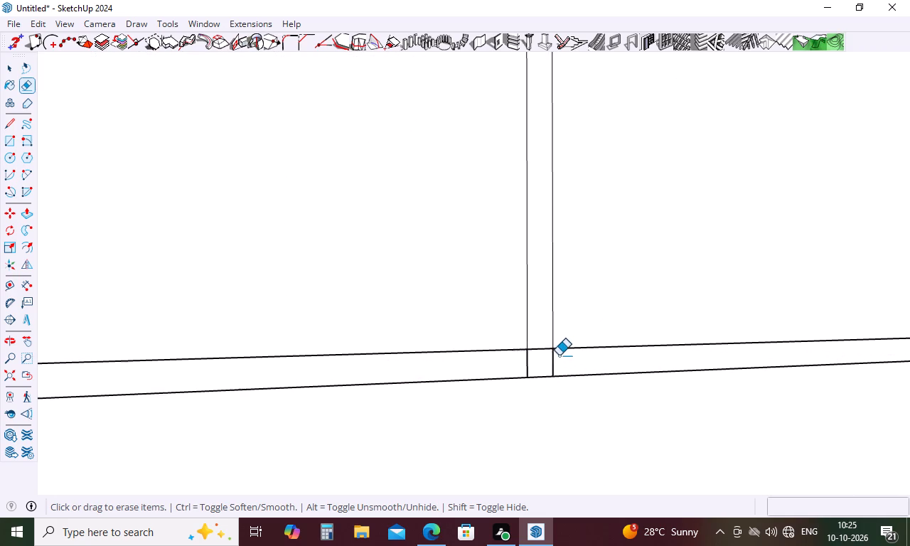
scroll(559, 355, up, 5)
drag(563, 358, 495, 373)
drag(535, 344, 535, 365)
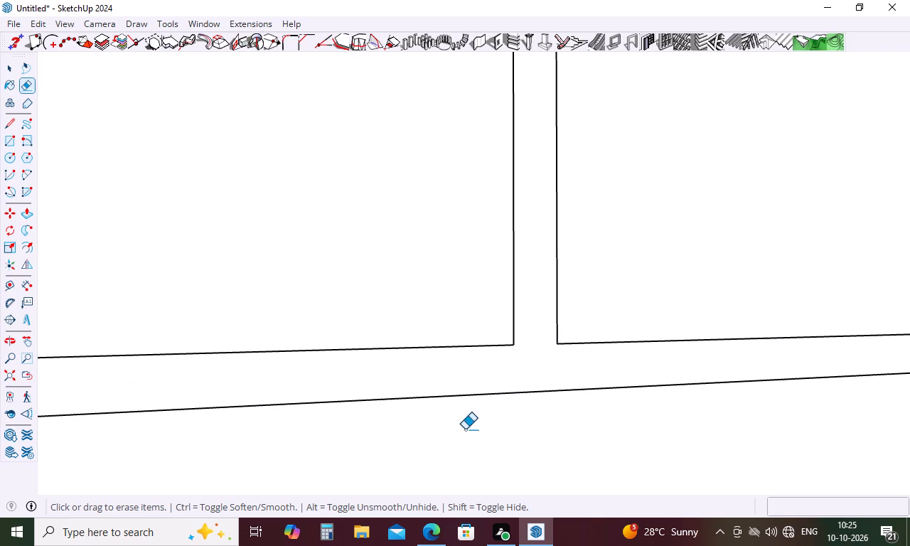
Erase the short edge segment where the lower drawer gap meets the vertical gap beside the drawers.
scroll(462, 429, down, 16)
scroll(472, 161, up, 2)
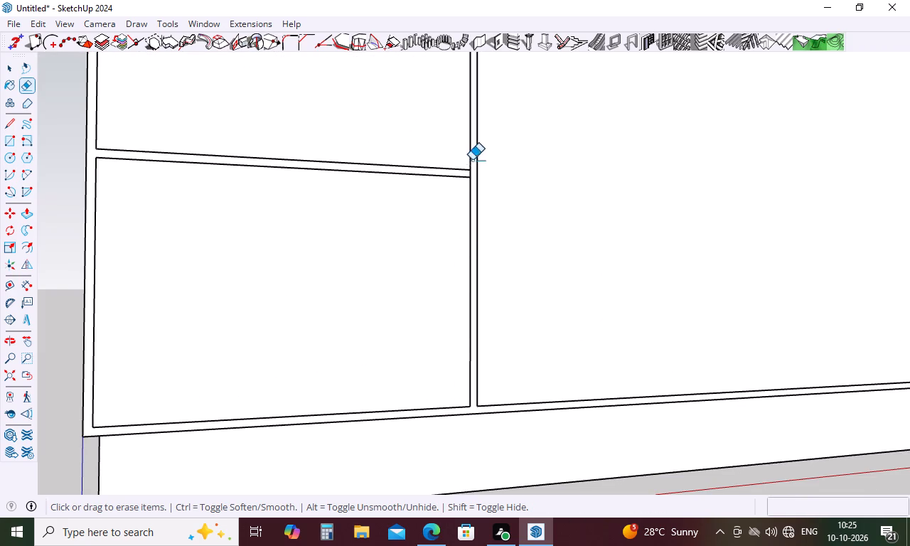
scroll(472, 160, up, 19)
drag(469, 202, 449, 220)
scroll(491, 286, down, 4)
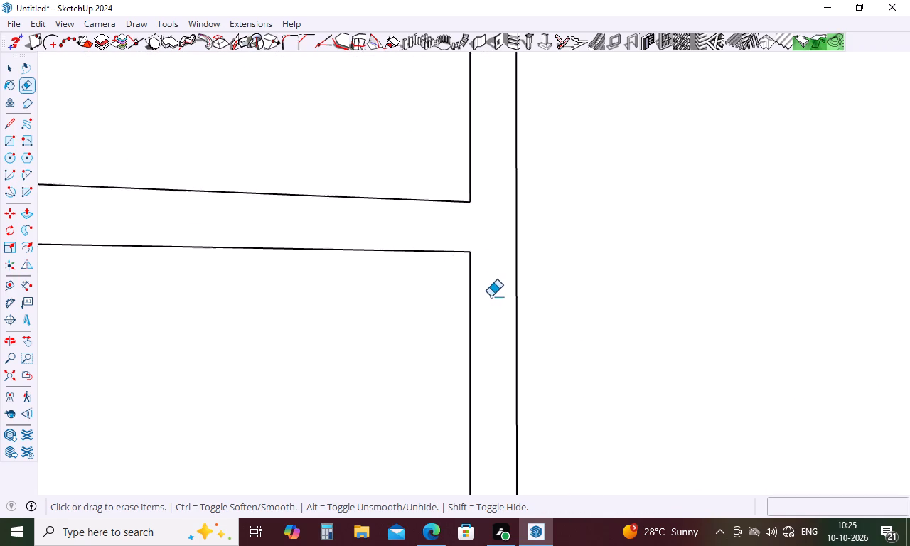
scroll(491, 296, down, 13)
scroll(481, 358, down, 17)
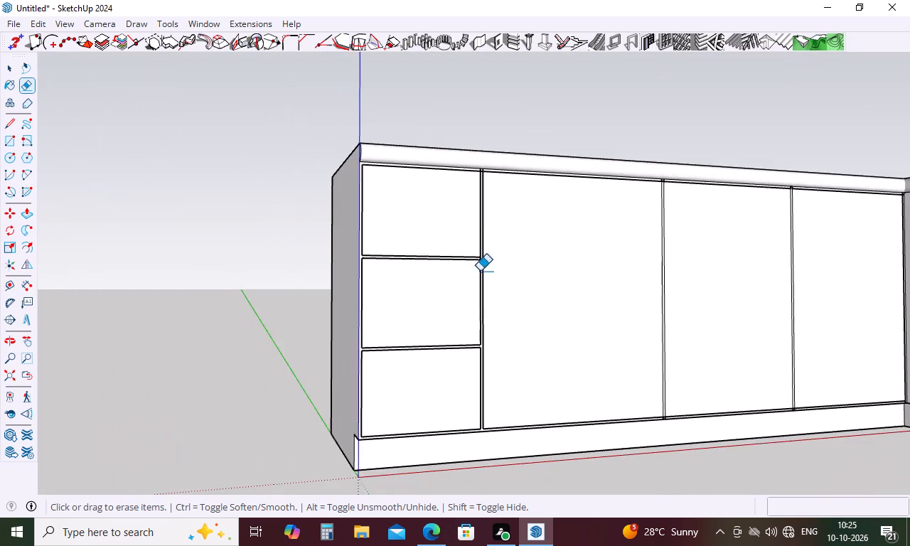
Erase the short edge segment where the upper drawer gap meets the vertical gap beside the drawers.
scroll(480, 242, up, 20)
scroll(480, 242, up, 2)
drag(482, 281, 469, 282)
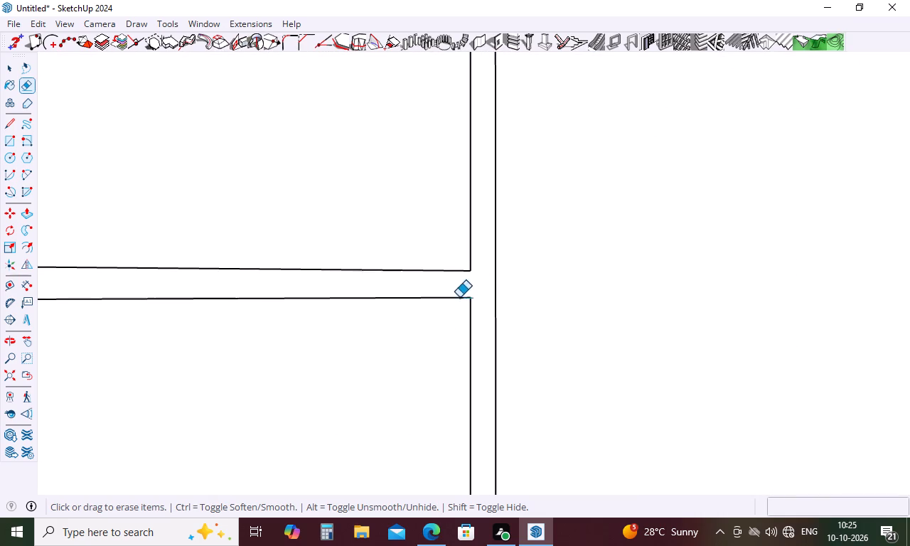
Erase the two edge stubs crossing the top gap beside the drawers, plus the segment closing that vertical gap's upper end.
scroll(459, 339, down, 6)
scroll(459, 356, down, 16)
scroll(464, 217, up, 4)
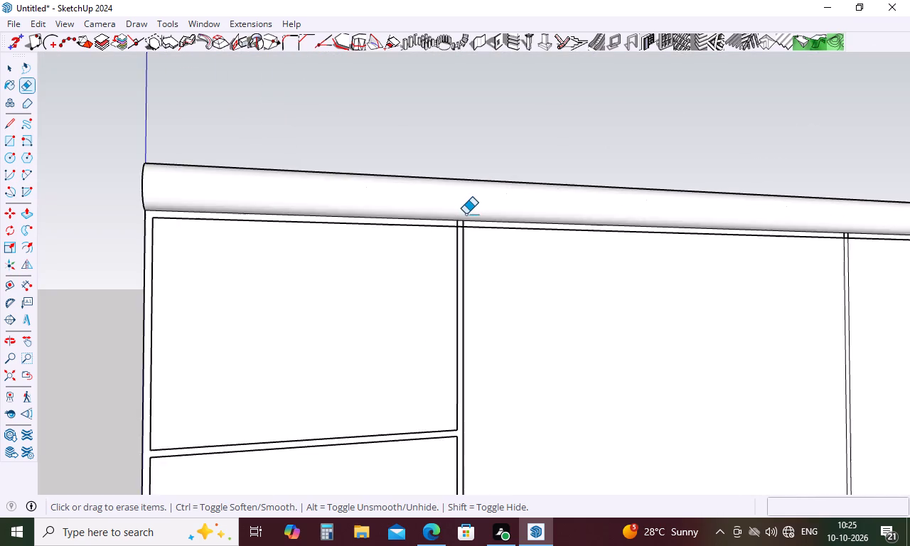
scroll(466, 214, up, 18)
scroll(466, 232, down, 4)
scroll(466, 232, up, 10)
drag(466, 232, 454, 233)
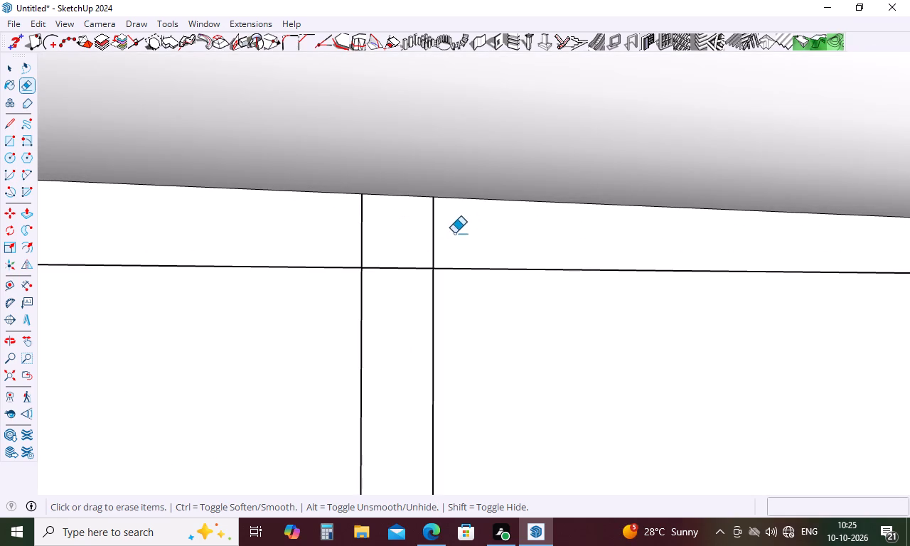
drag(454, 233, 373, 235)
drag(379, 236, 324, 241)
drag(390, 247, 390, 321)
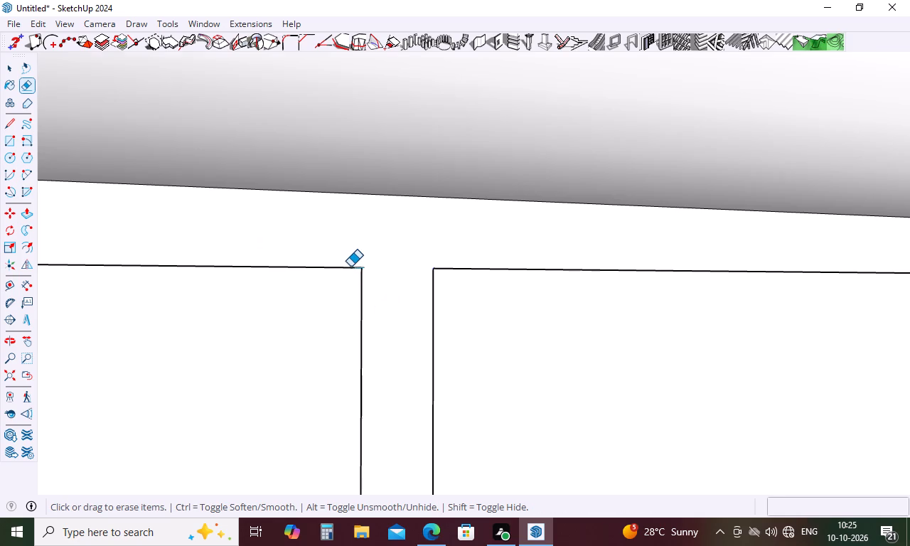
Erase the edge stubs crossing the top gap at the second vertical gap, plus the segment closing its upper end.
scroll(350, 267, down, 20)
scroll(350, 267, down, 15)
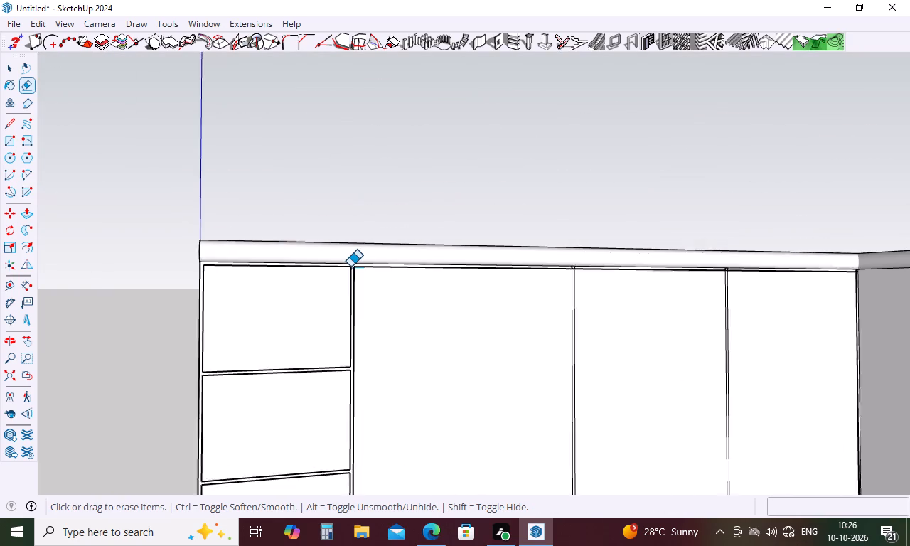
scroll(350, 267, down, 5)
scroll(465, 269, up, 16)
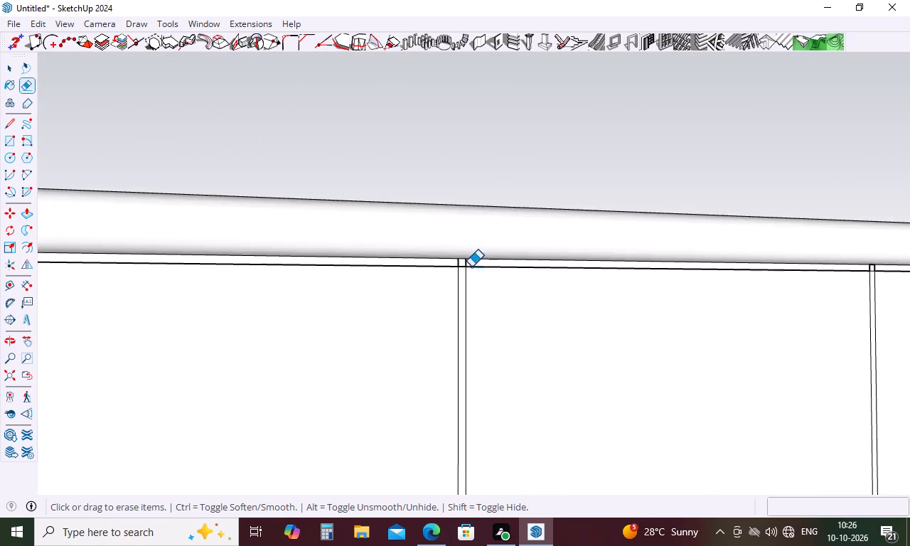
scroll(471, 267, up, 16)
drag(513, 282, 427, 272)
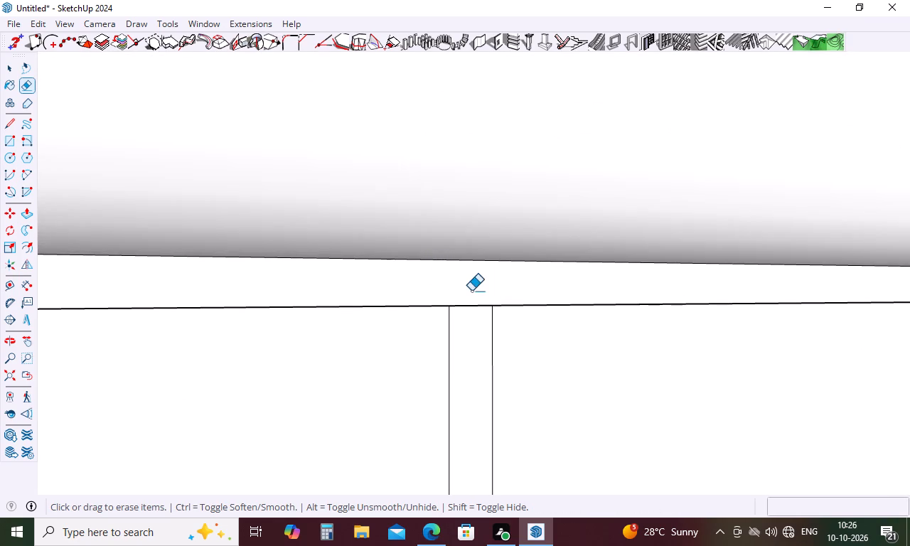
drag(471, 291, 472, 336)
Erase the edge stubs crossing the bottom gap at the second vertical gap, plus the segment closing its lower end.
scroll(411, 262, down, 20)
scroll(411, 262, down, 6)
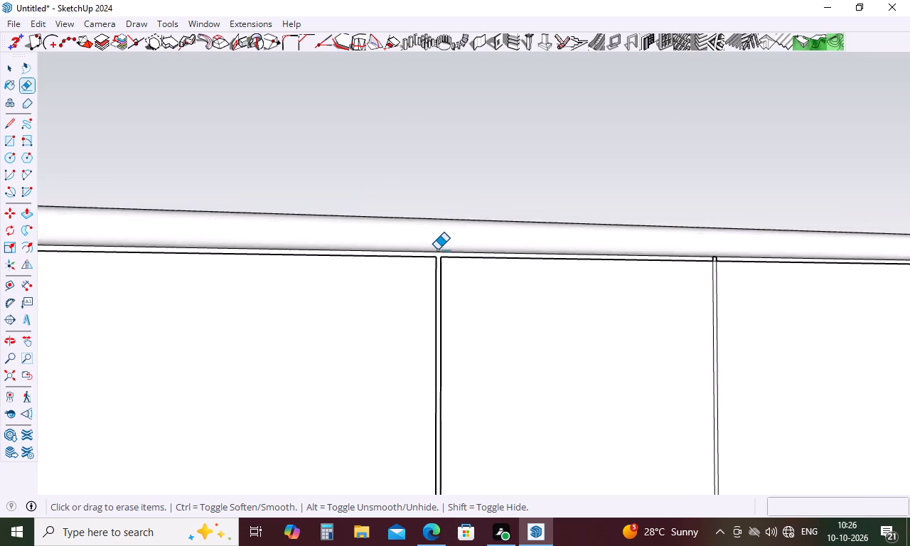
scroll(437, 250, down, 10)
scroll(439, 427, up, 18)
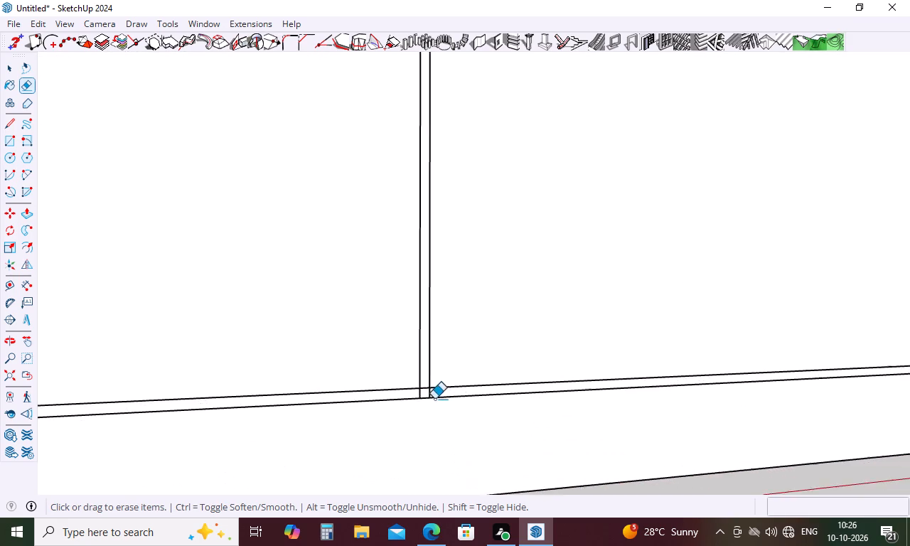
scroll(434, 399, up, 17)
drag(437, 412, 341, 414)
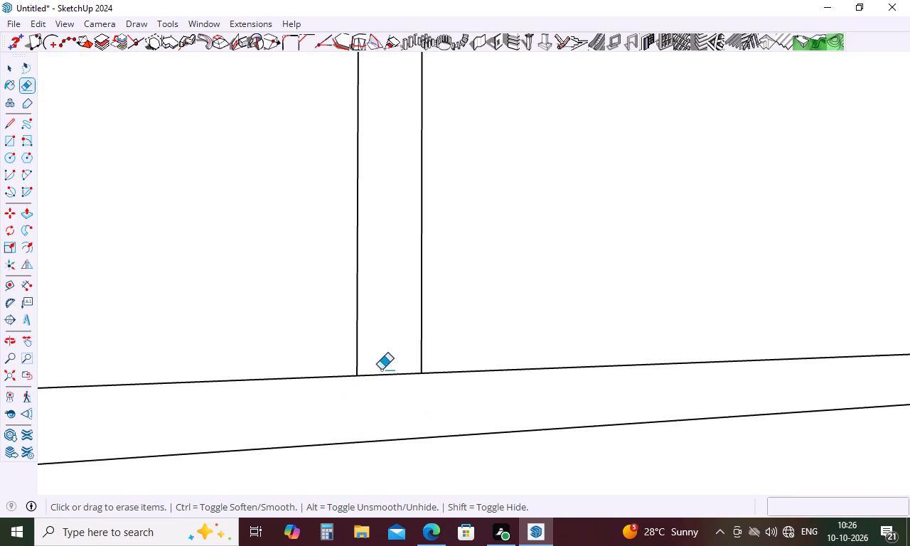
drag(381, 370, 381, 425)
Erase the edge stubs crossing the bottom gap at the third vertical gap, plus the segment closing its lower end.
scroll(308, 411, down, 20)
scroll(308, 411, down, 8)
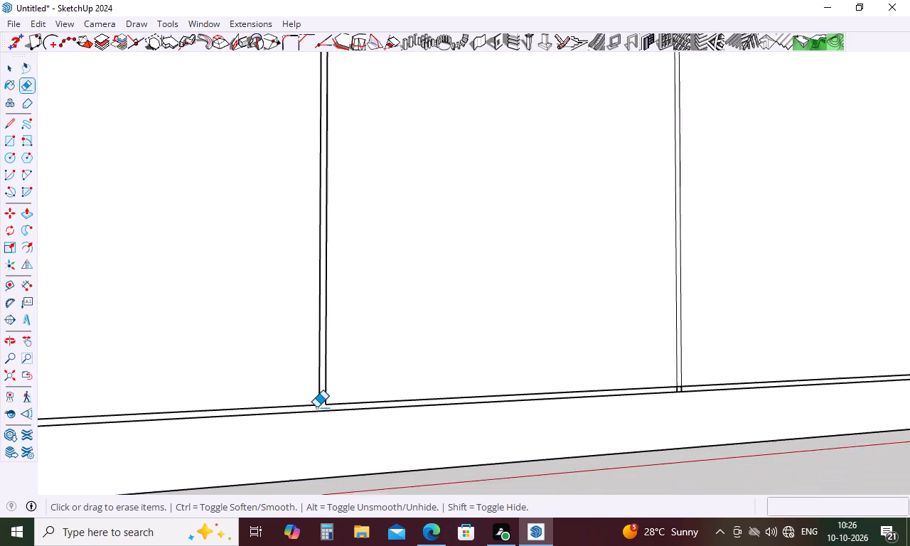
scroll(316, 407, down, 1)
scroll(609, 402, up, 20)
scroll(609, 402, up, 8)
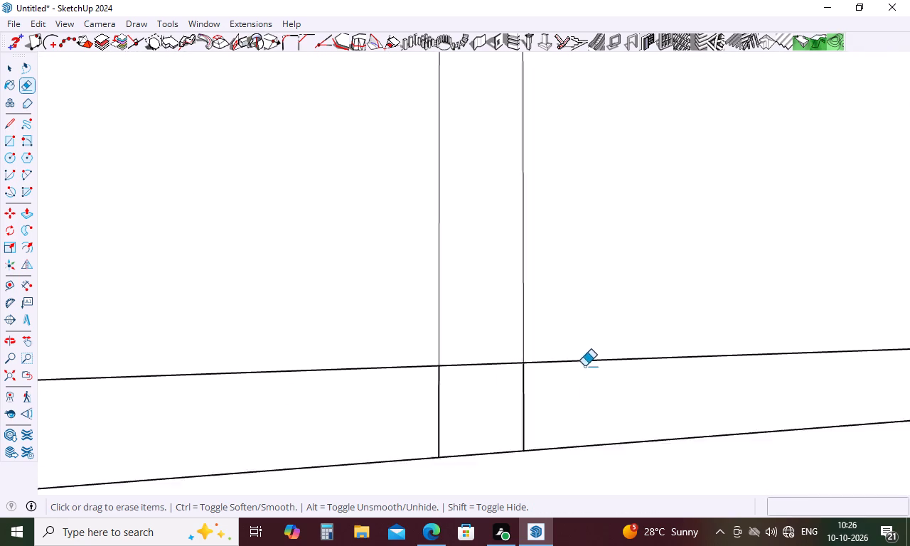
click(524, 405)
drag(449, 408, 424, 416)
drag(486, 361, 470, 428)
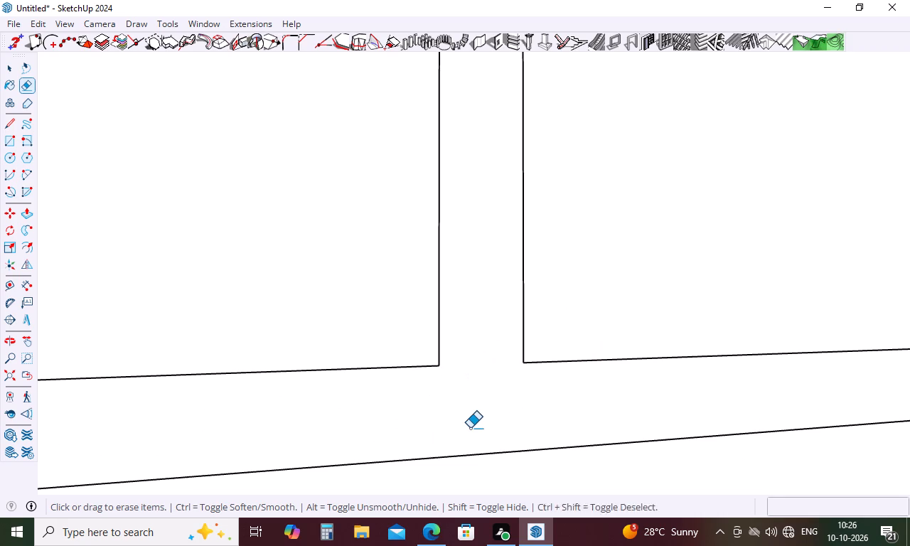
drag(470, 428, 478, 400)
Erase the edge stubs crossing the top gap at the third vertical gap, plus the segment closing its upper end.
scroll(468, 434, down, 20)
scroll(468, 434, down, 12)
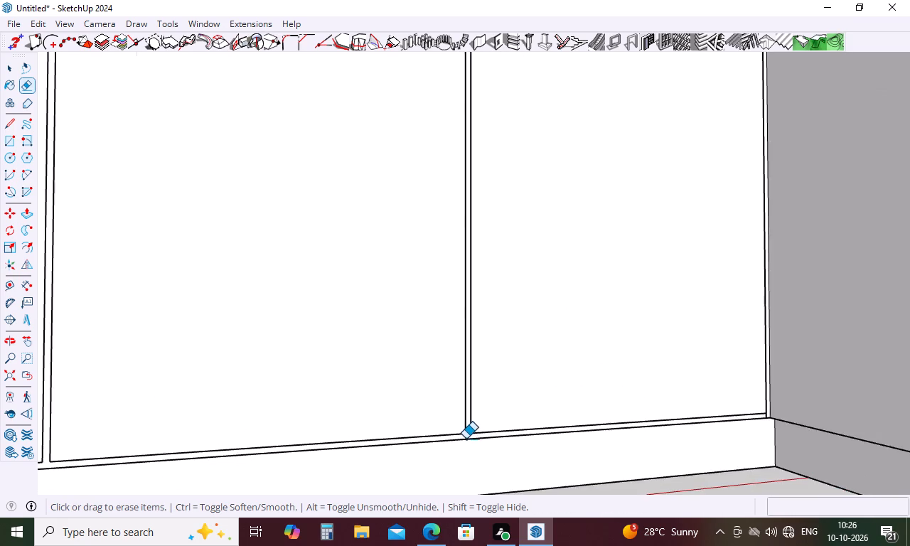
scroll(466, 439, down, 9)
scroll(466, 269, up, 12)
scroll(467, 161, up, 5)
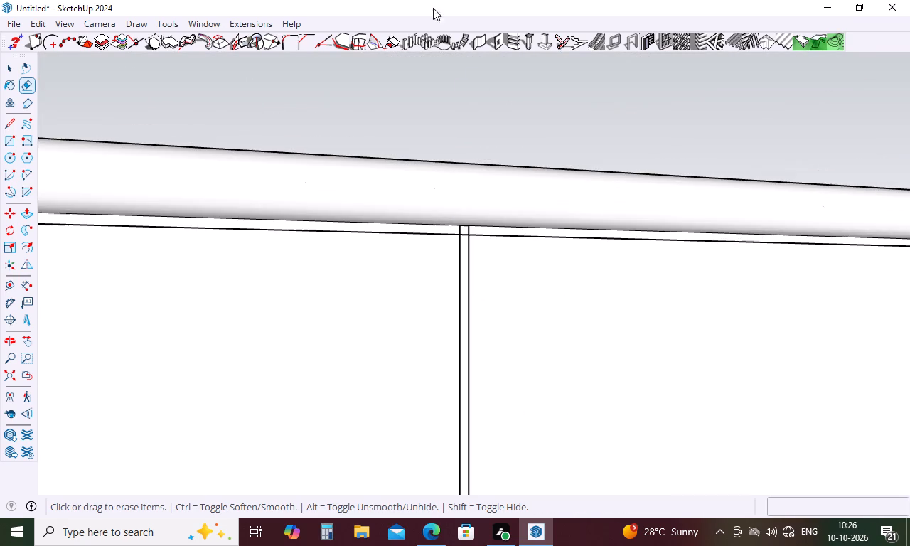
scroll(477, 198, up, 16)
drag(446, 252, 429, 257)
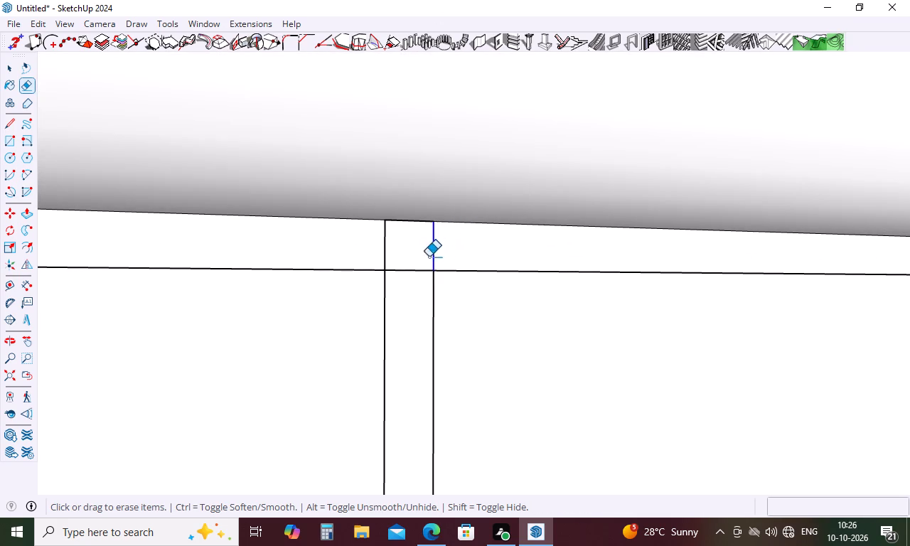
drag(429, 257, 383, 258)
drag(410, 251, 398, 299)
Erase the edge stubs crossing the gaps at the last door's upper corner, beside the counter's inner corner.
scroll(305, 278, down, 18)
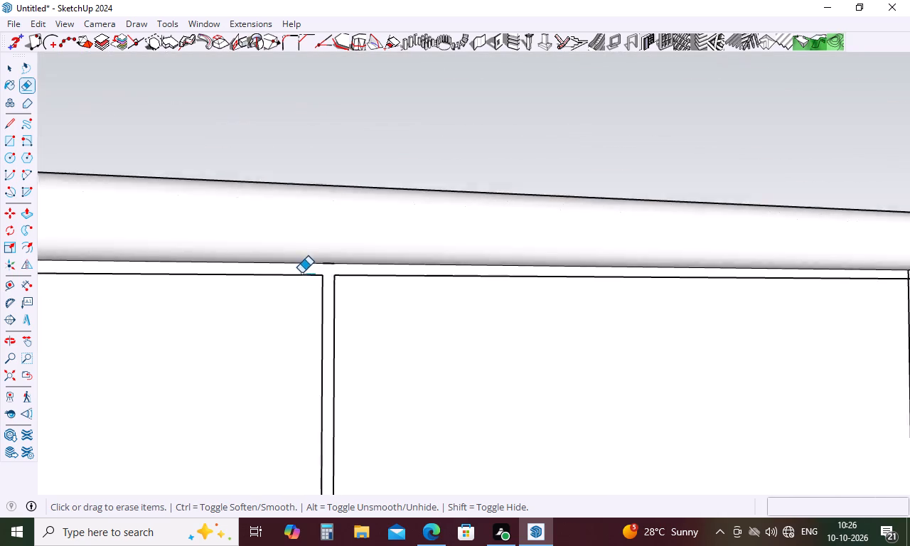
scroll(301, 269, down, 10)
scroll(530, 264, down, 5)
scroll(558, 341, up, 4)
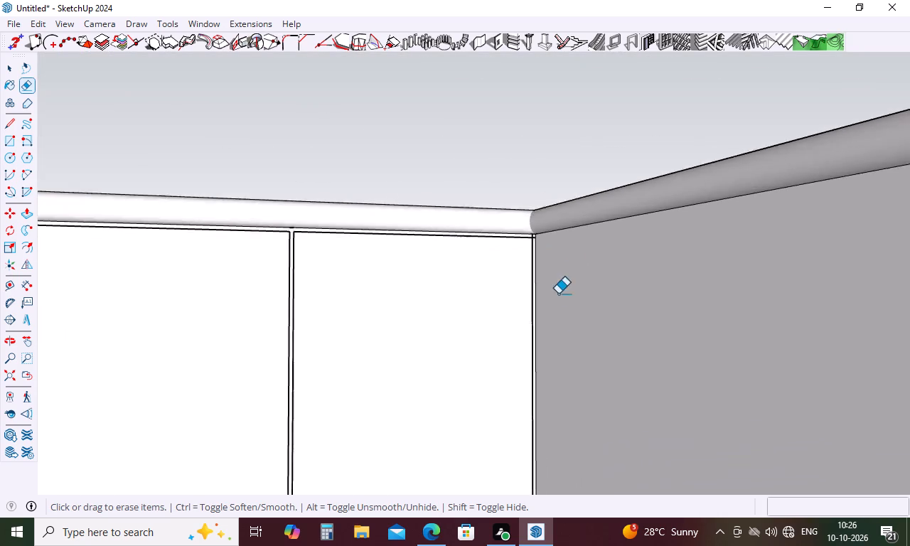
scroll(558, 294, up, 1)
scroll(542, 233, up, 6)
scroll(539, 220, up, 18)
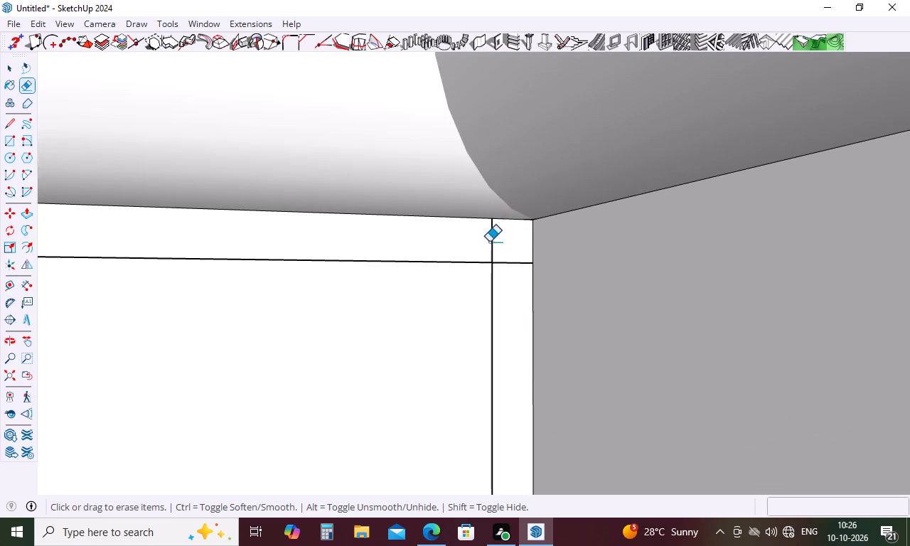
click(489, 242)
drag(467, 243, 505, 281)
Erase the vertical edge stub crossing the bottom gap at the last door's lower corner, beside the counter's inner corner.
scroll(493, 240, down, 2)
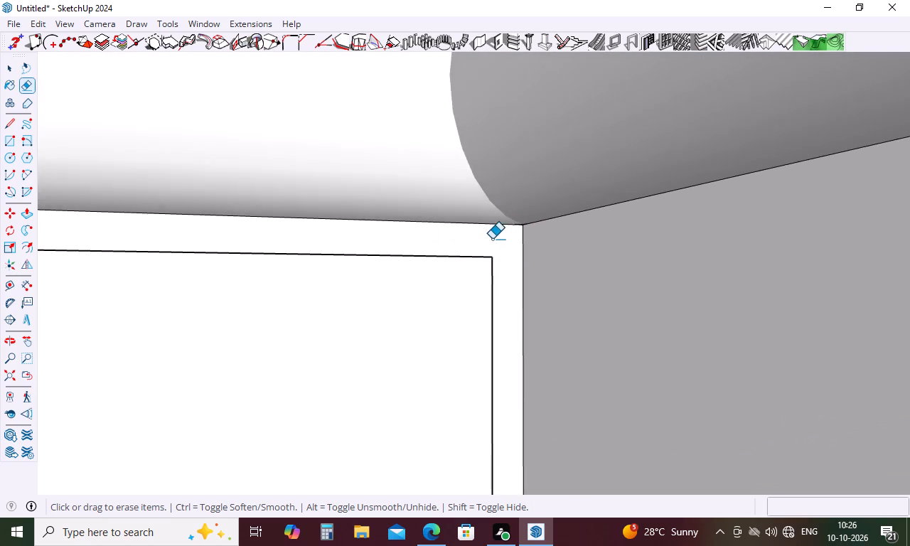
scroll(492, 239, down, 16)
scroll(492, 232, down, 12)
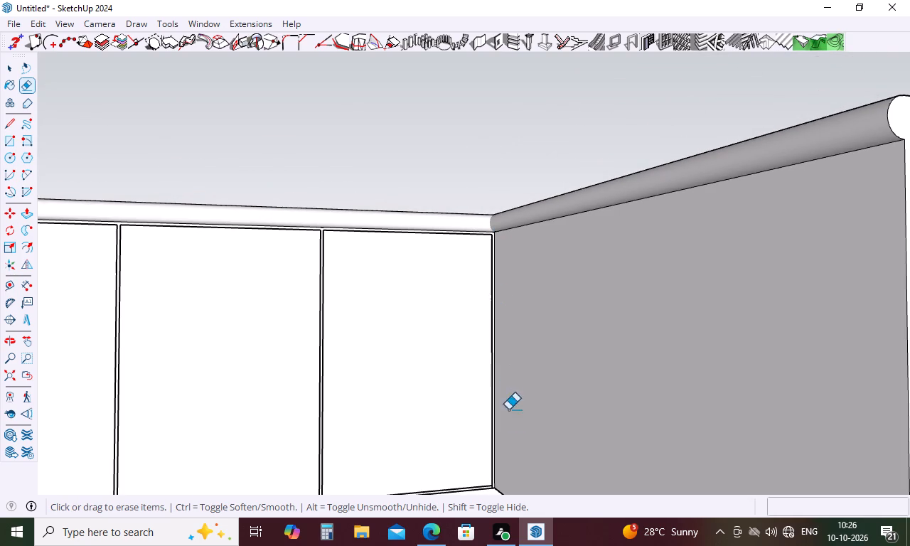
scroll(499, 497, up, 15)
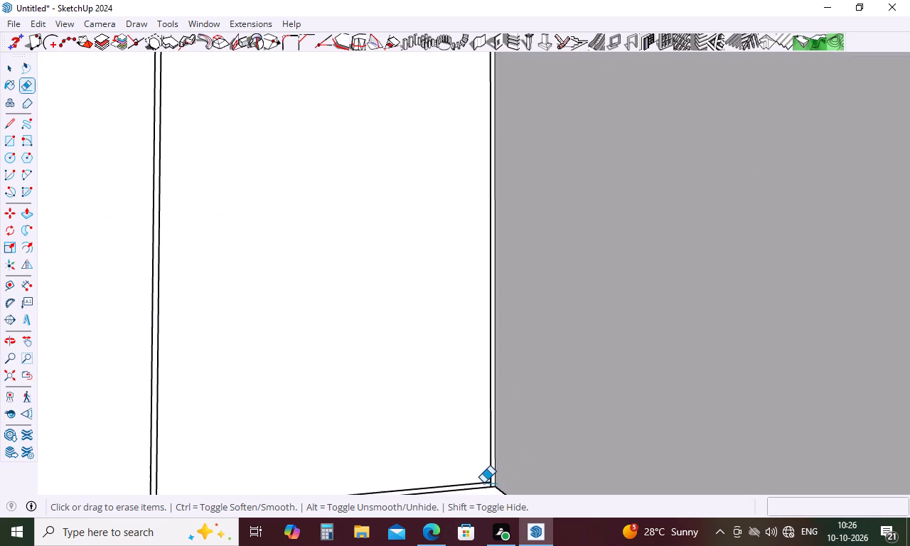
scroll(483, 483, up, 11)
scroll(503, 489, down, 1)
scroll(503, 490, up, 20)
scroll(503, 490, up, 1)
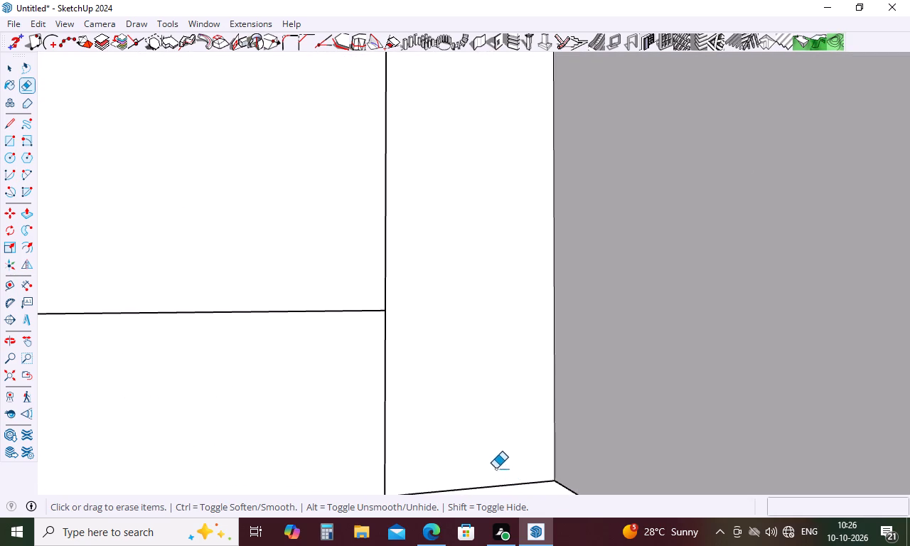
drag(407, 399, 383, 395)
scroll(458, 288, down, 15)
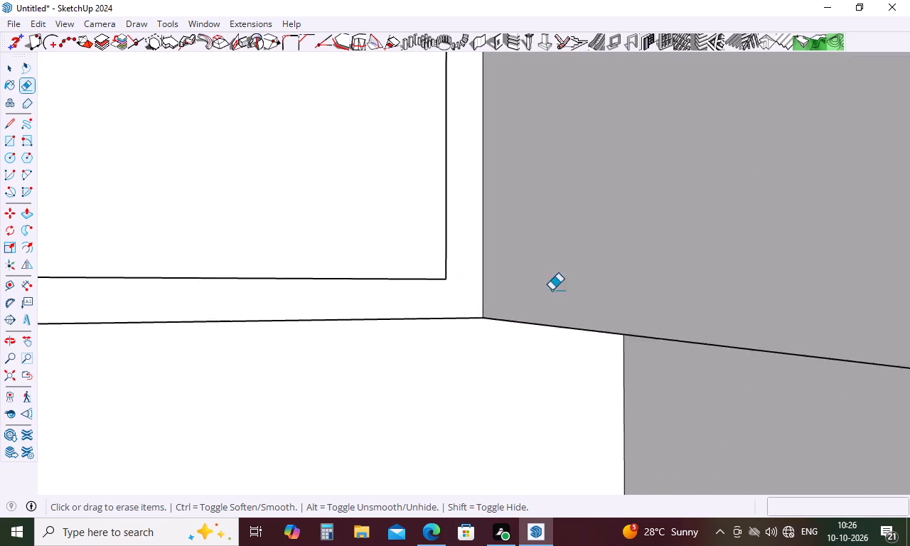
scroll(552, 290, down, 20)
scroll(552, 290, down, 16)
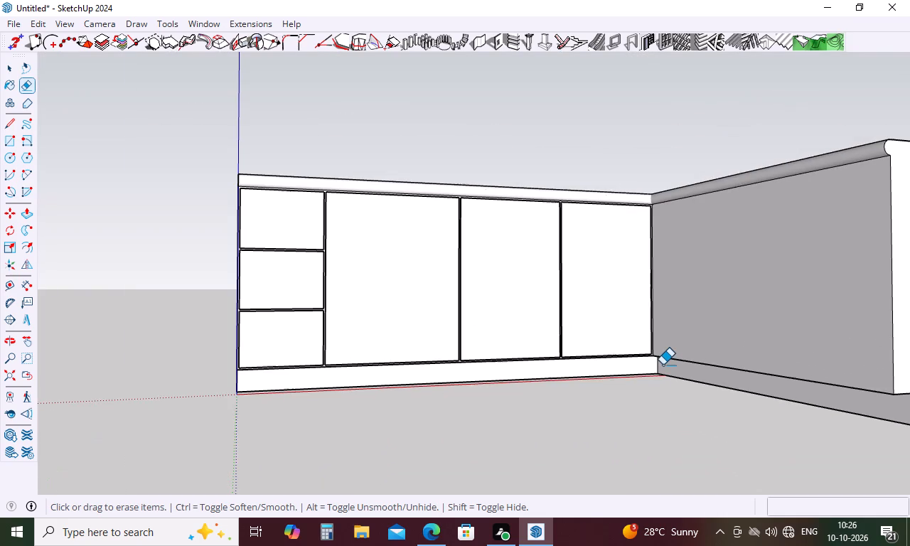
key(Escape)
Push/Pull the top drawer front outward by 0.3".
key(p)
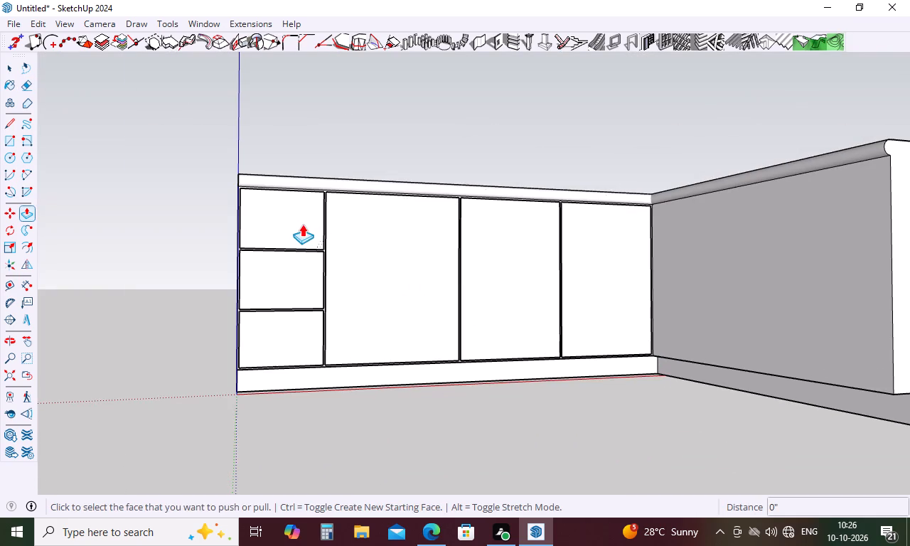
click(302, 224)
scroll(308, 224, down, 5)
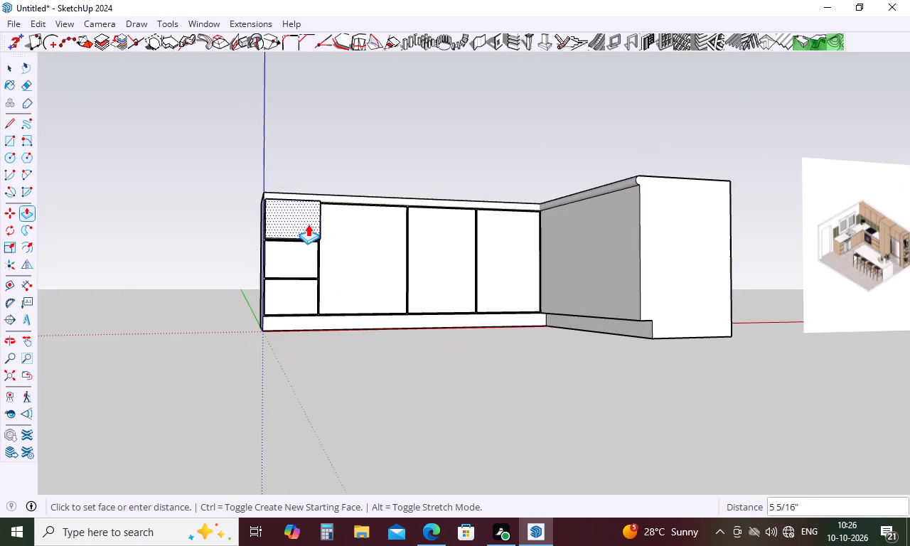
middle_drag(308, 235, 308, 374)
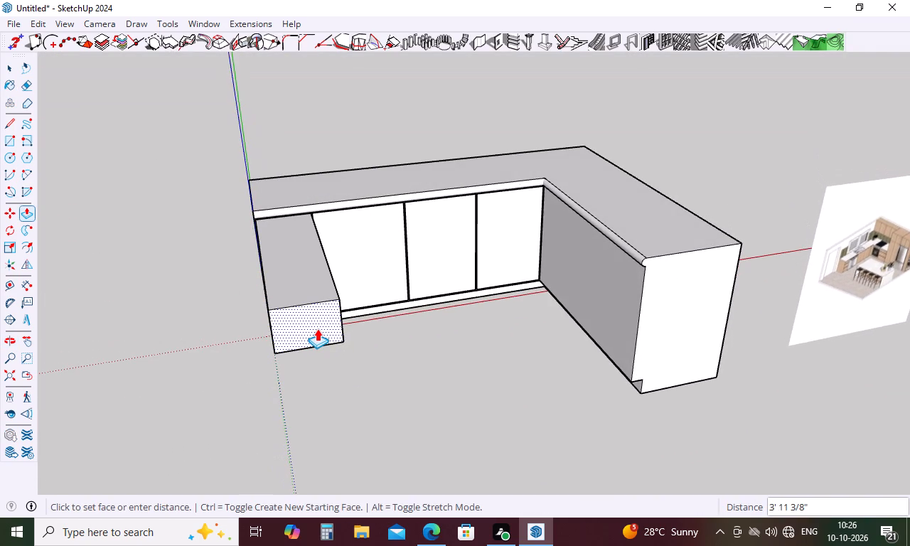
key(period)
key(3)
key(Return)
Repeat the 0.3" Push/Pull on the two lower drawer fronts and the three door panels.
double_click(290, 265)
double_click(289, 300)
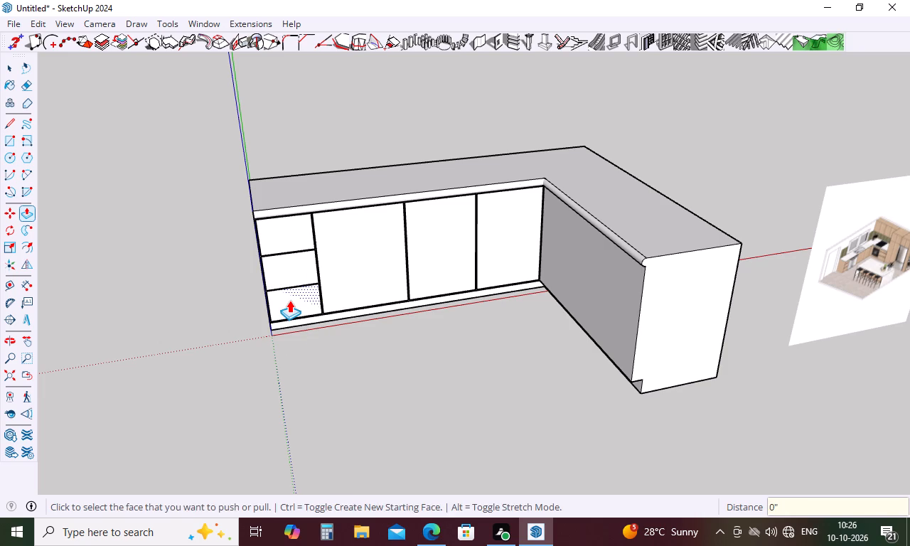
double_click(363, 281)
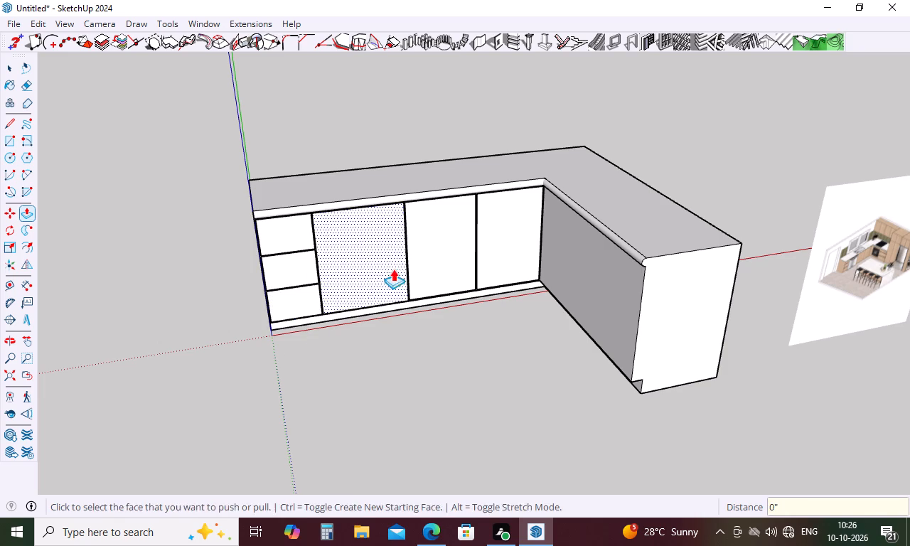
double_click(448, 255)
double_click(528, 247)
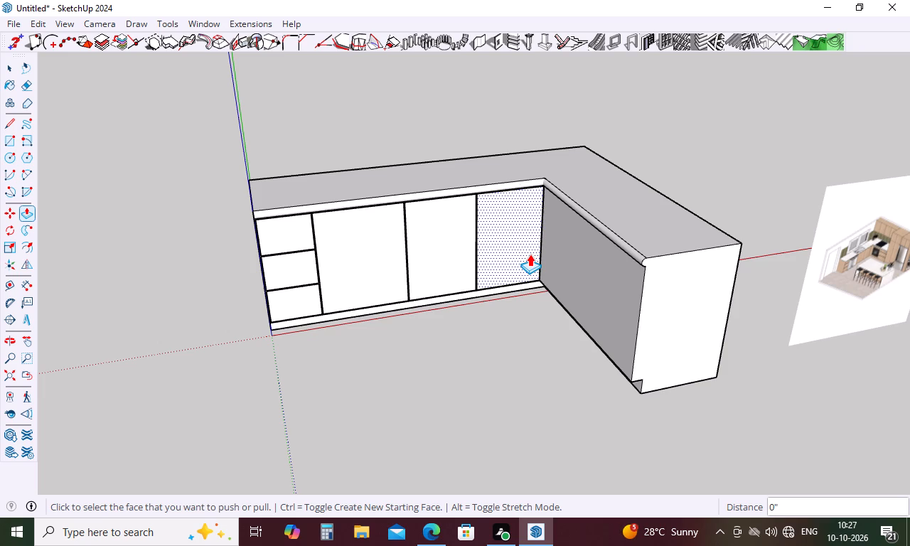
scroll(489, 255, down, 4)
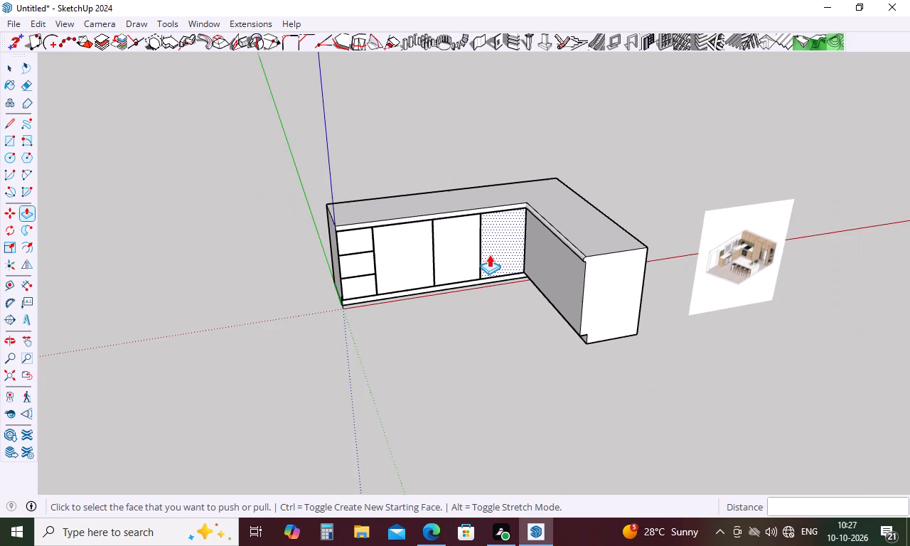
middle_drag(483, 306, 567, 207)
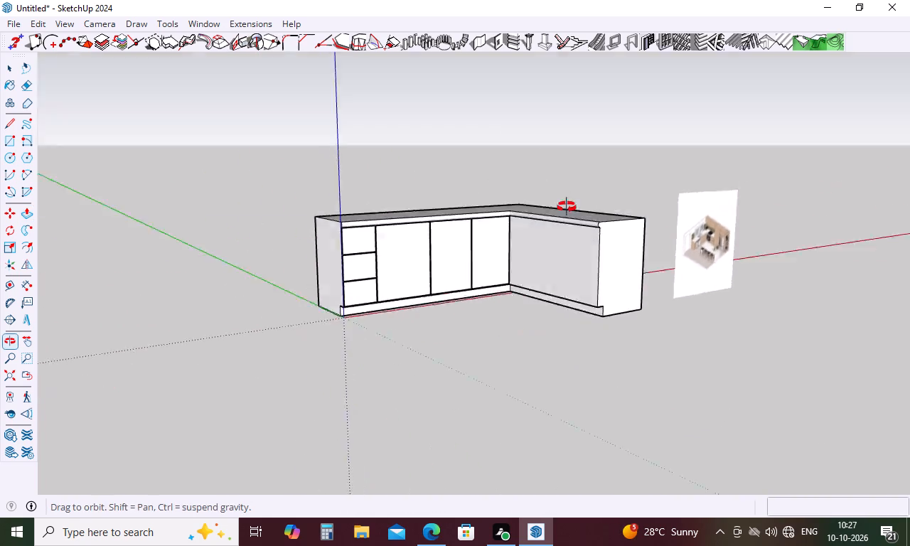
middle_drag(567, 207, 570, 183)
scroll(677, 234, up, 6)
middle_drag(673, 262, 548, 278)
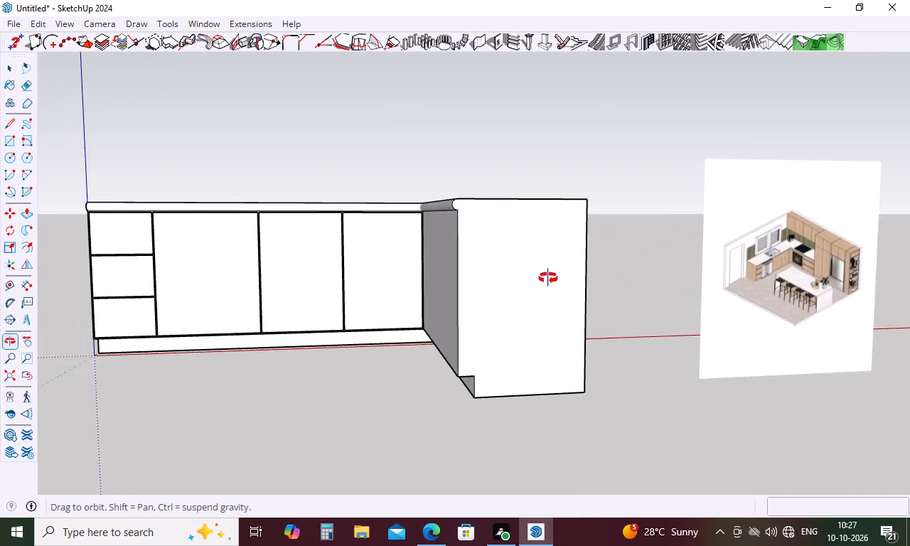
Examine the raised drawer fronts and door panels, and the gaps around them, from above, below and the sides of the counter.
middle_drag(548, 278, 318, 405)
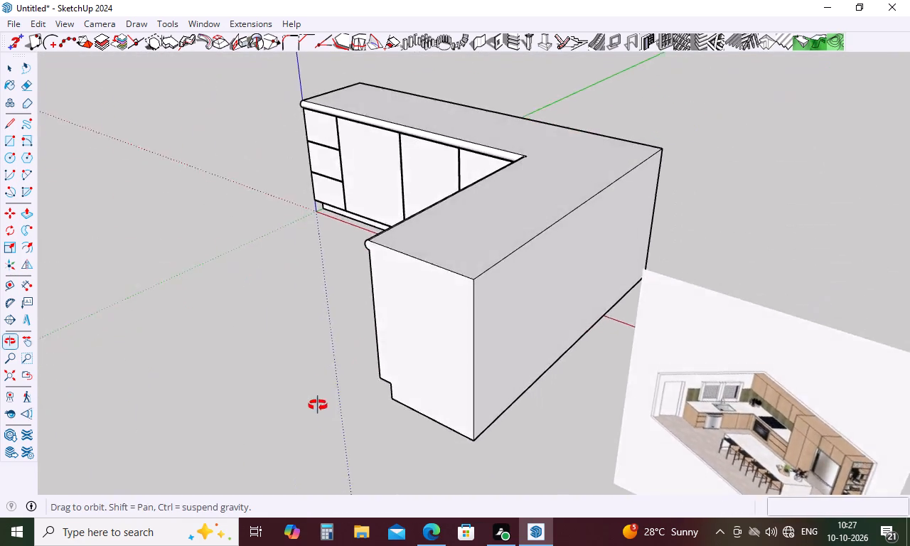
middle_drag(318, 405, 615, 330)
scroll(627, 323, down, 5)
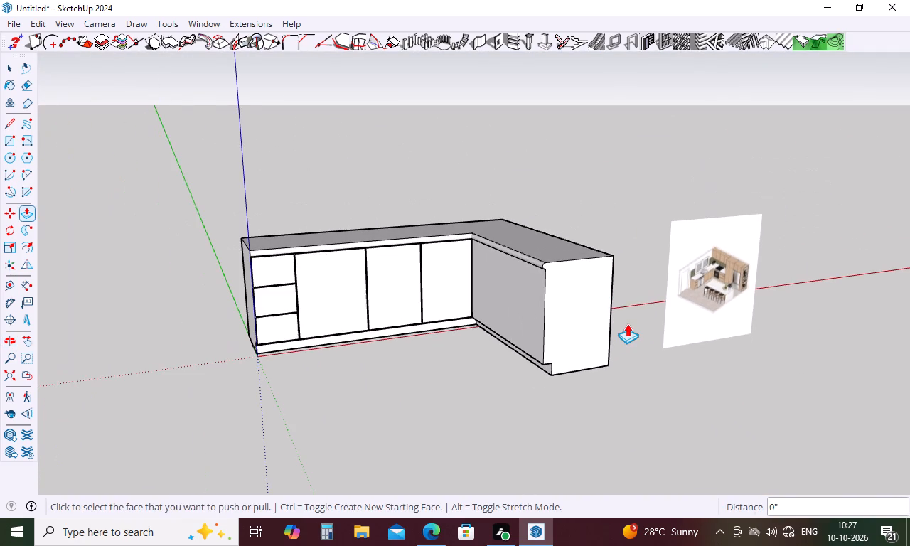
scroll(247, 237, up, 5)
scroll(259, 323, up, 5)
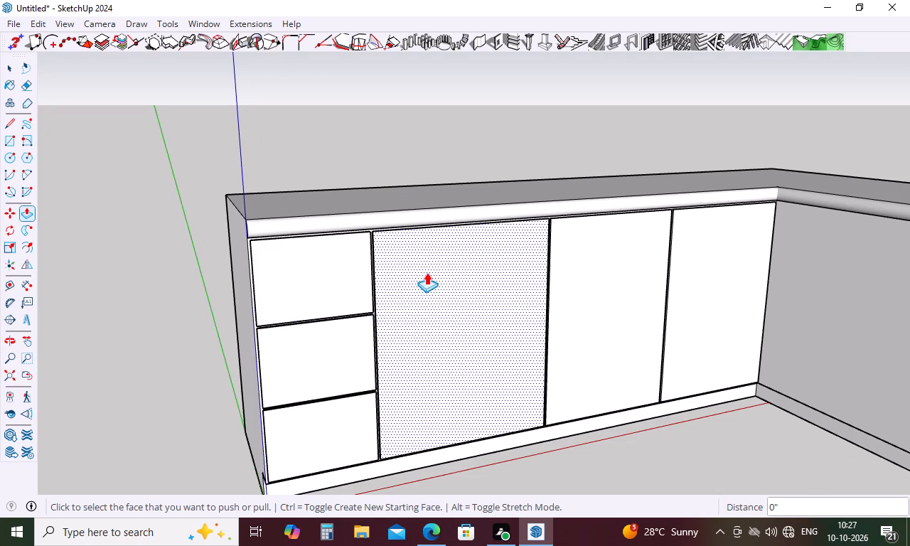
scroll(427, 272, down, 10)
middle_drag(526, 282, 473, 412)
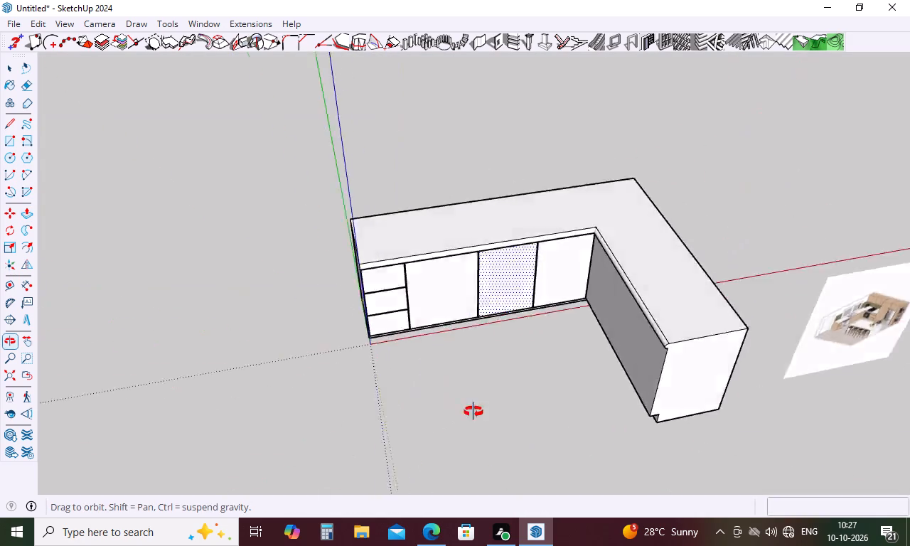
middle_drag(473, 412, 436, 340)
scroll(668, 355, up, 5)
middle_drag(664, 361, 759, 363)
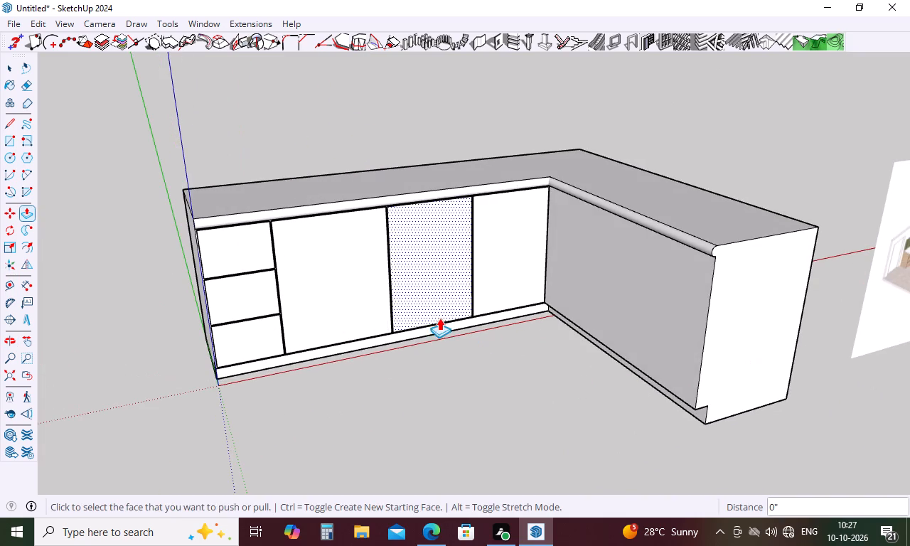
scroll(439, 318, up, 9)
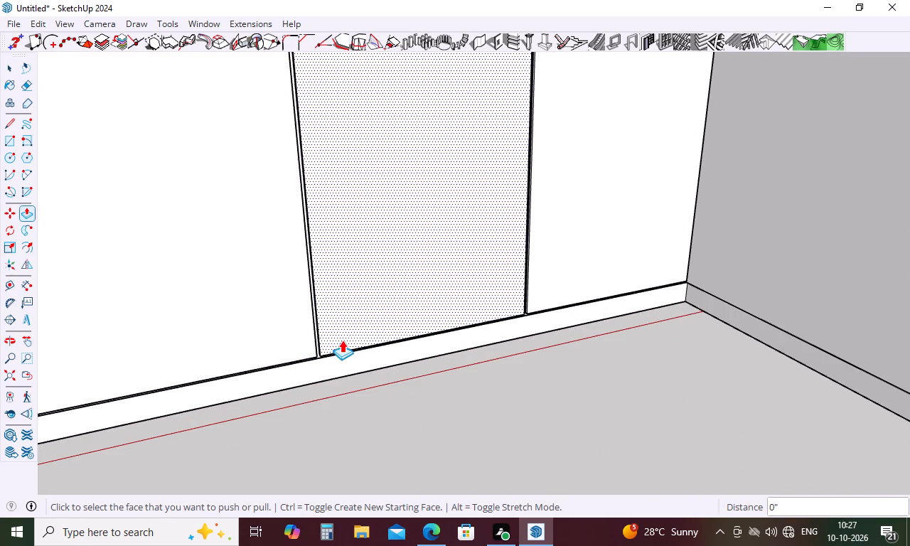
middle_drag(315, 359, 380, 146)
scroll(348, 259, up, 3)
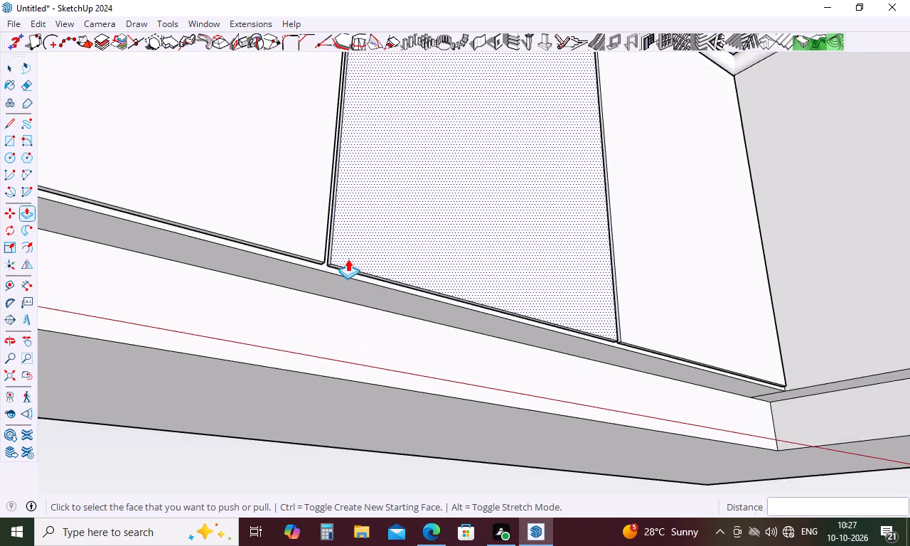
scroll(348, 259, up, 13)
scroll(251, 274, up, 7)
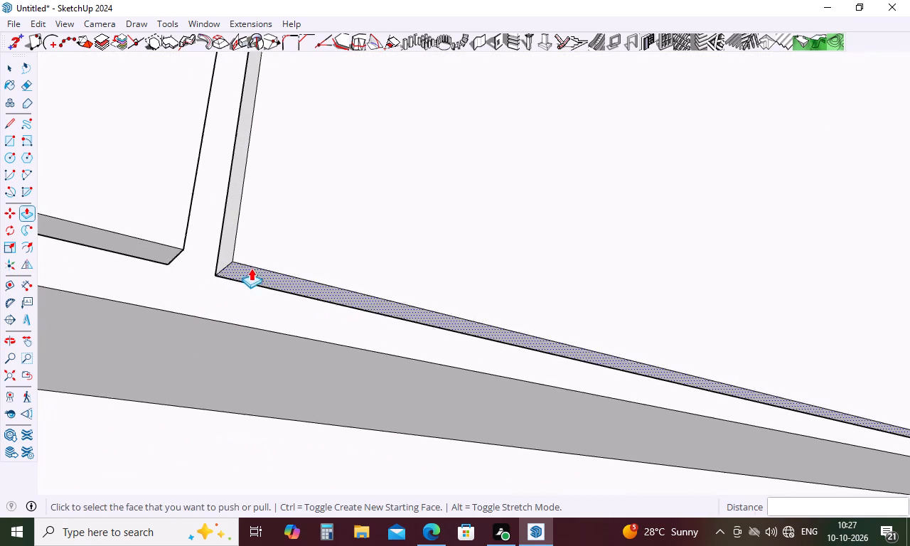
scroll(251, 268, up, 3)
scroll(355, 209, down, 11)
scroll(355, 228, down, 16)
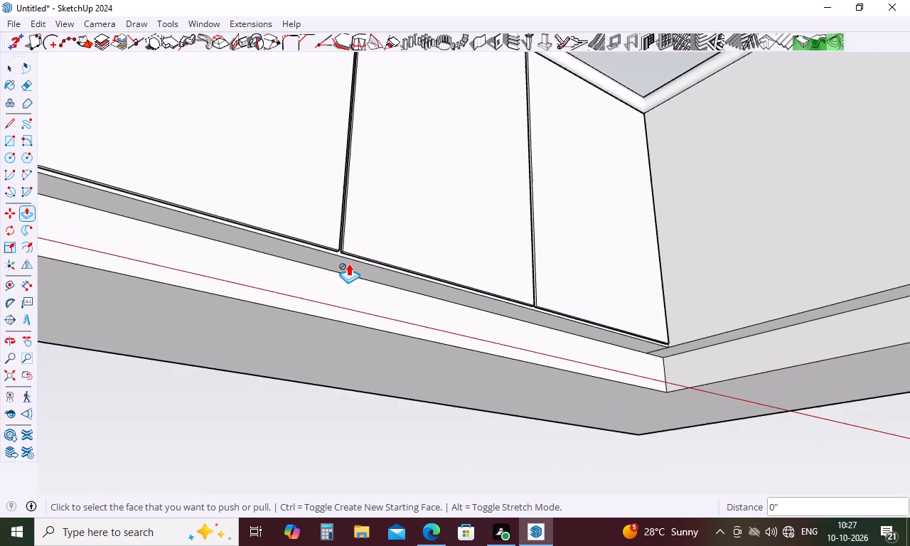
scroll(348, 263, down, 13)
middle_drag(427, 222, 270, 451)
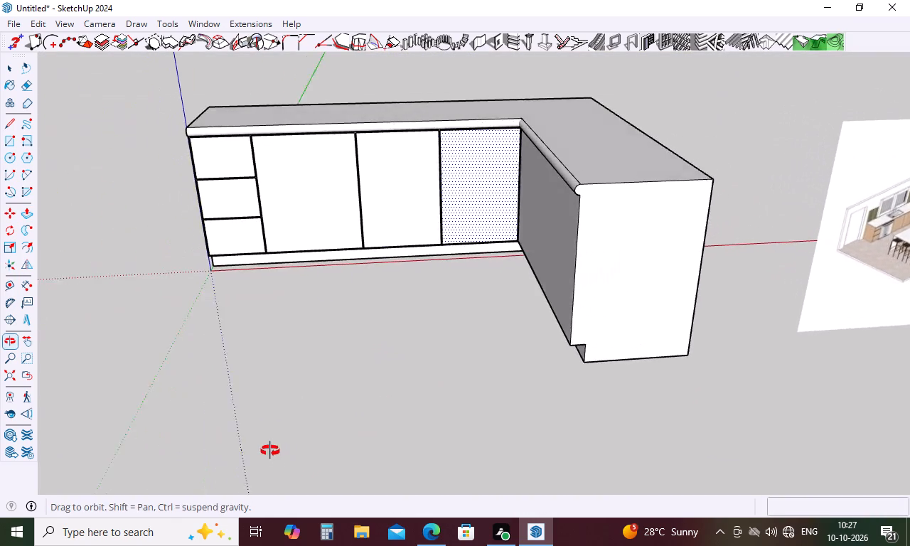
middle_drag(270, 451, 449, 464)
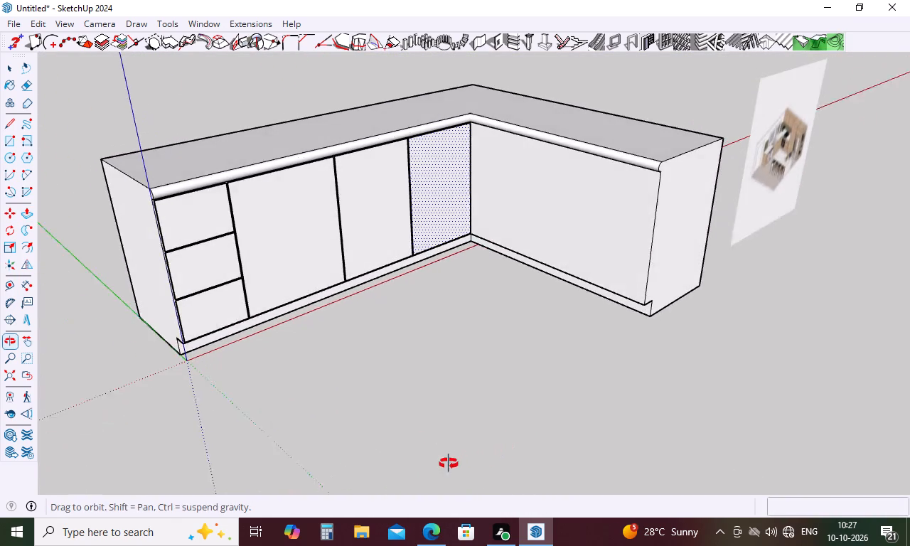
middle_drag(449, 464, 435, 461)
scroll(220, 167, up, 17)
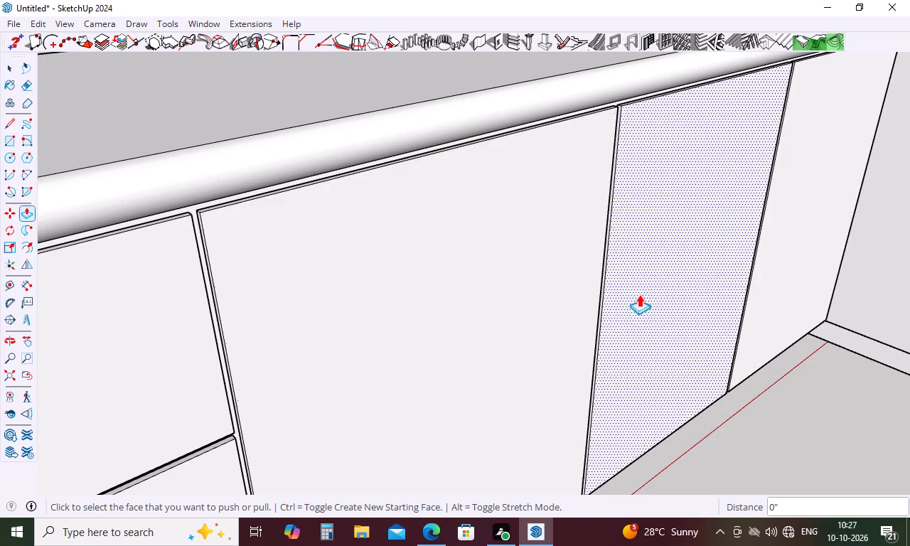
scroll(586, 198, down, 11)
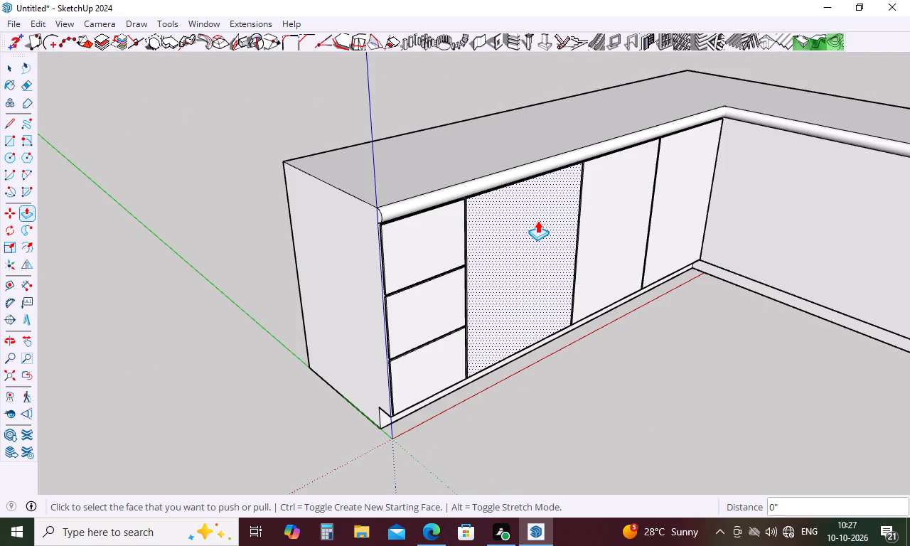
Check the face selections of the first door and drawer fronts, and inspect the gap at the top drawer's upper corner.
key(space)
triple_click(542, 213)
triple_click(542, 213)
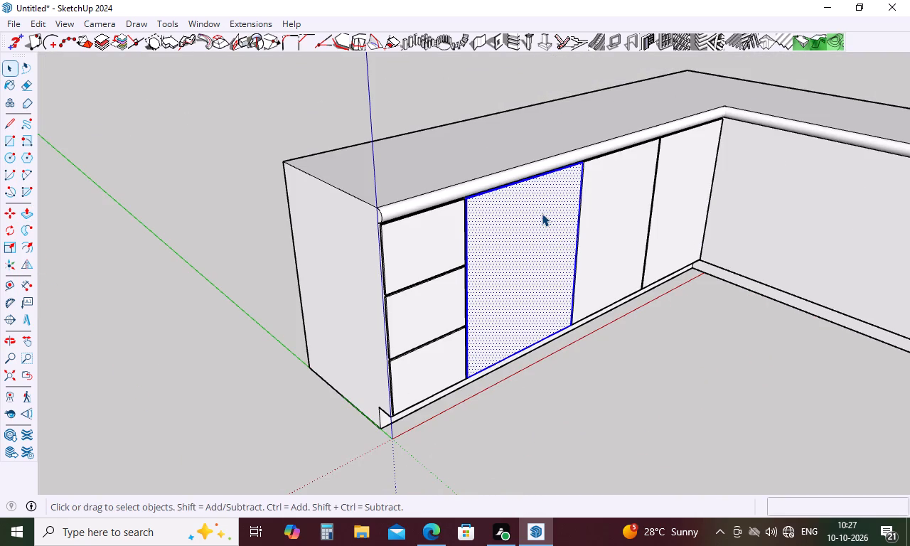
click(542, 213)
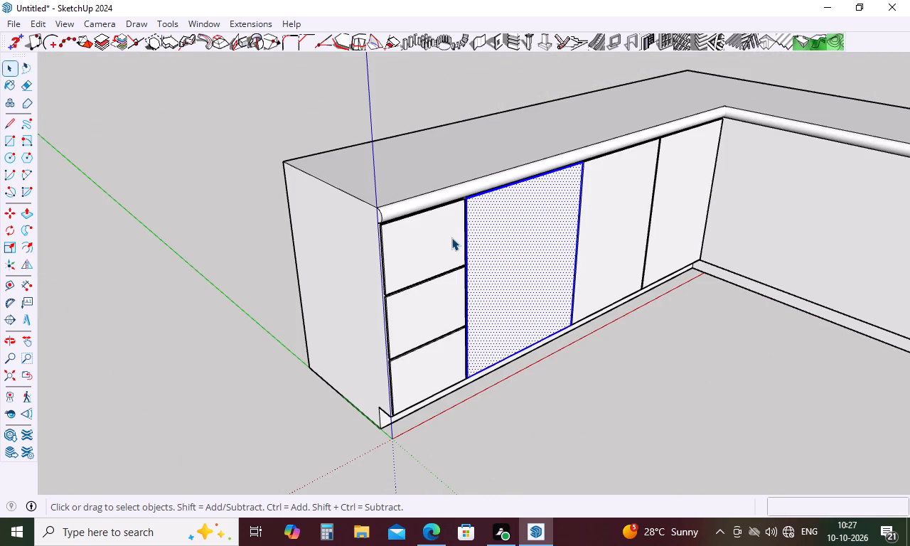
triple_click(451, 237)
click(451, 237)
triple_click(454, 310)
triple_click(450, 350)
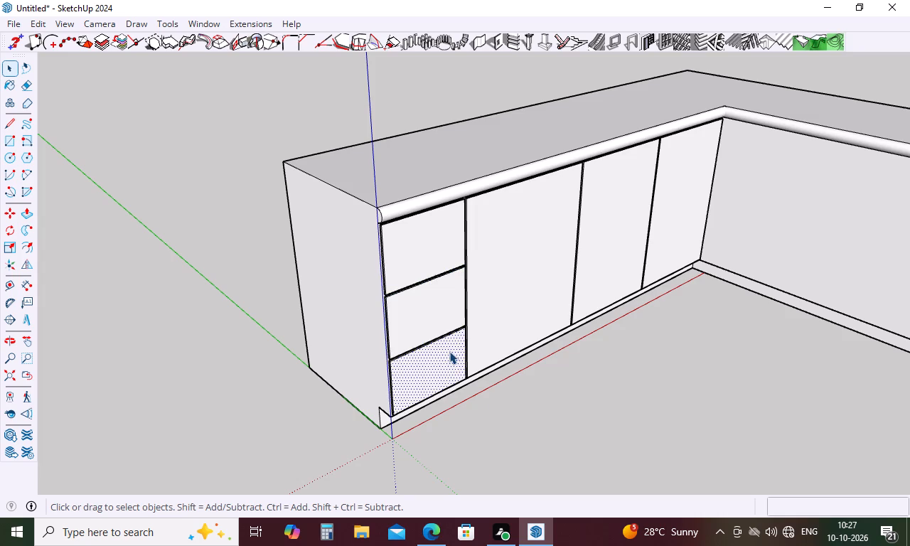
click(449, 351)
middle_drag(504, 193, 444, 230)
scroll(449, 220, up, 13)
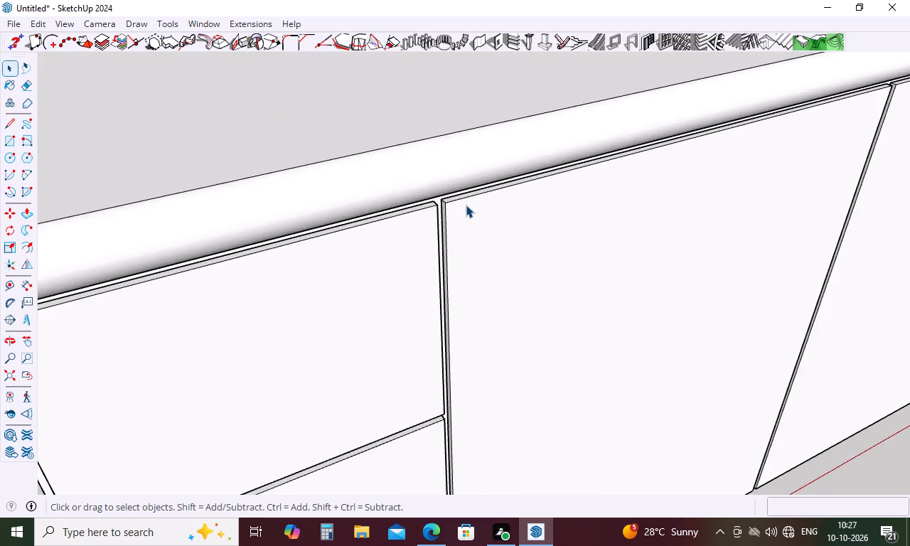
scroll(466, 205, up, 5)
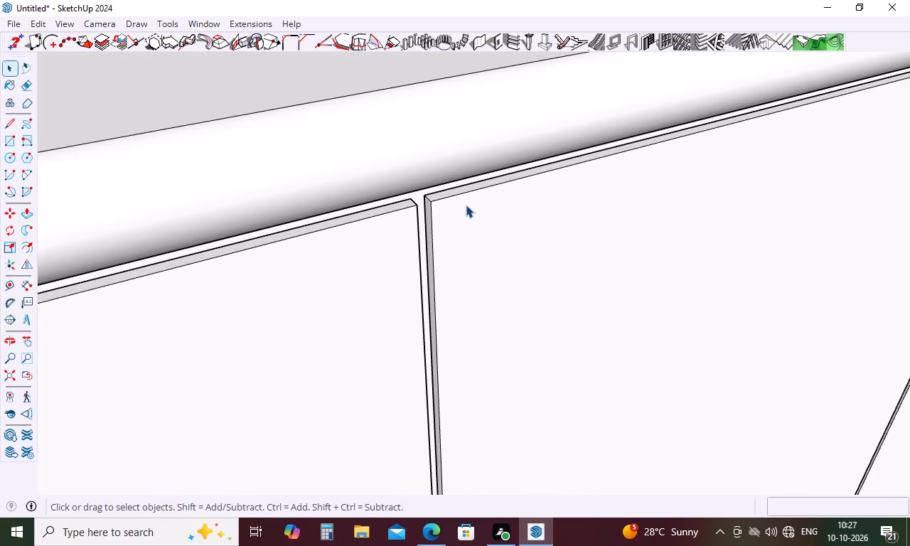
scroll(466, 205, up, 5)
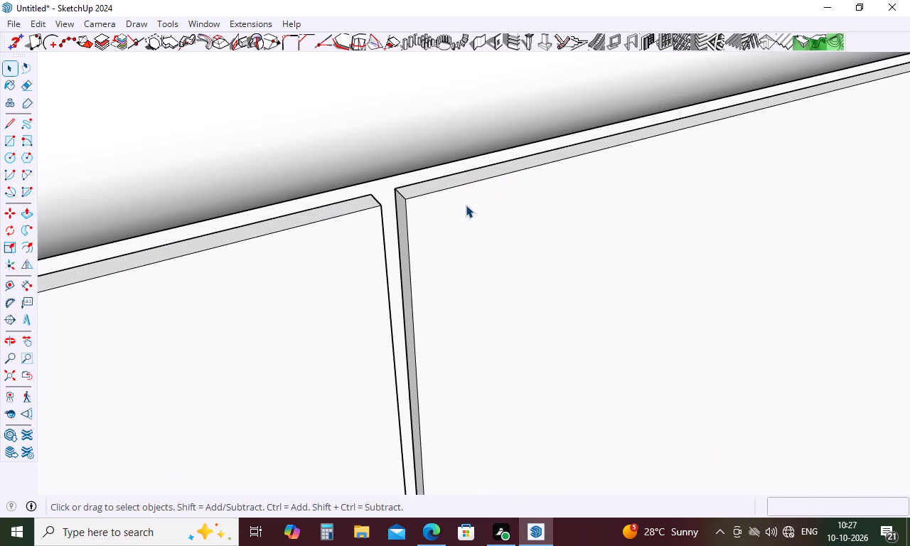
scroll(466, 205, down, 4)
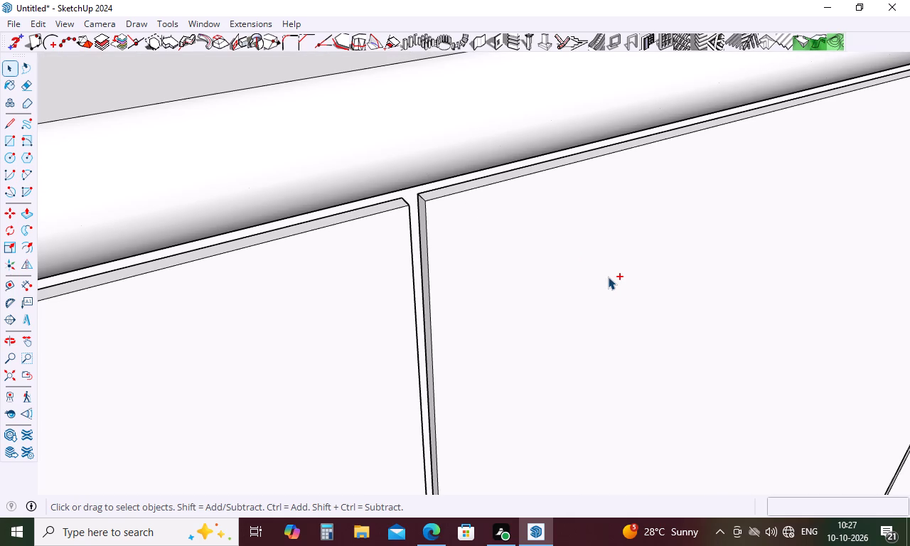
Undo the 0.3" Push/Pulls on the door panels and drawer fronts, along with the most recent edge stub erasures.
key(ctrl+z)
key(ctrl+z)
key(ctrl+z)
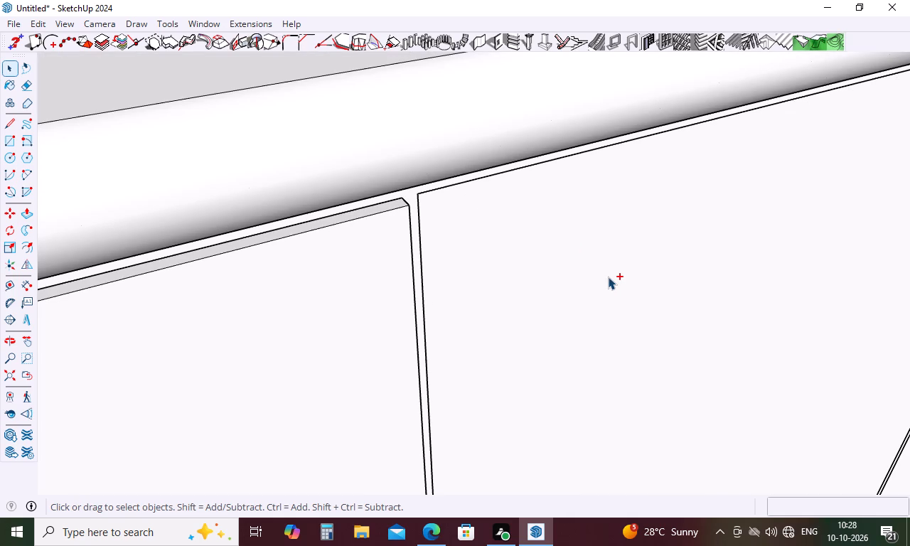
key(ctrl+z)
key(ctrl+z)
key(ctrl+z)
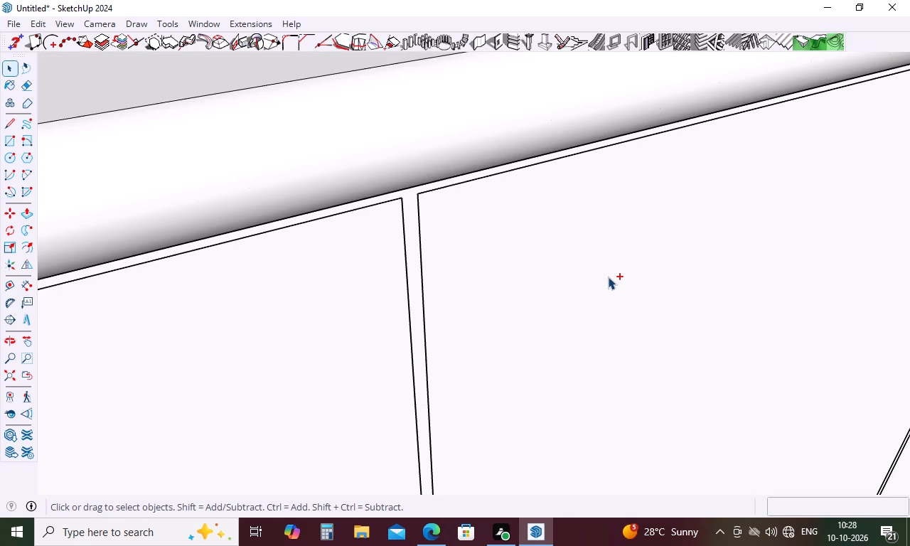
key(ctrl+z)
key(ctrl+z)
key(ctrl+z)
key(ctrl+z)
key(ctrl+z)
key(ctrl+z)
key(ctrl+z)
key(ctrl+z)
key(ctrl+z)
Undo back through the gap stub erasures, guide deletion and drawer gap lines, keeping only the upper edge of the top drawer's lower gap.
scroll(611, 268, down, 12)
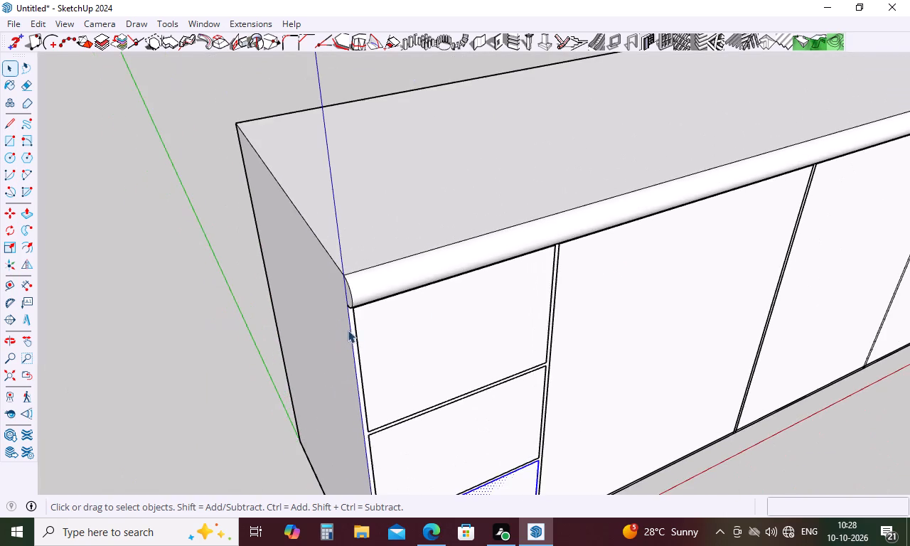
scroll(347, 328, up, 4)
middle_drag(348, 290, 347, 200)
scroll(354, 249, up, 4)
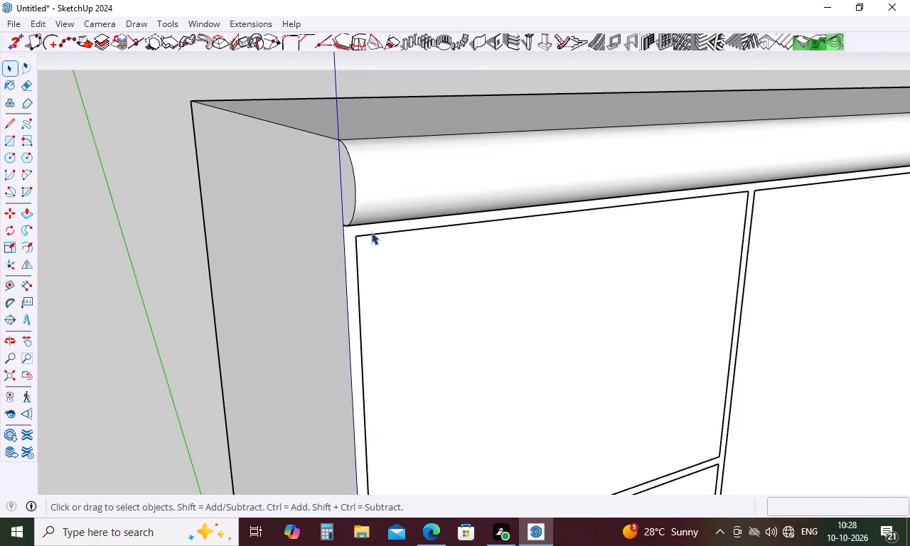
scroll(371, 232, down, 4)
scroll(371, 412, up, 3)
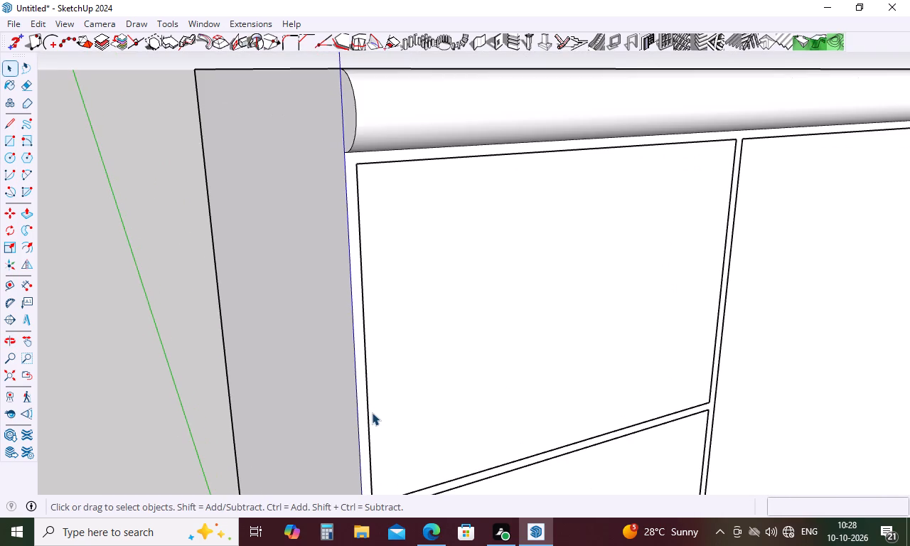
key(ctrl+z)
key(ctrl+z)
key(ctrl+z)
key(ctrl+z)
key(ctrl+z)
key(ctrl+z)
key(ctrl+z)
key(ctrl+z)
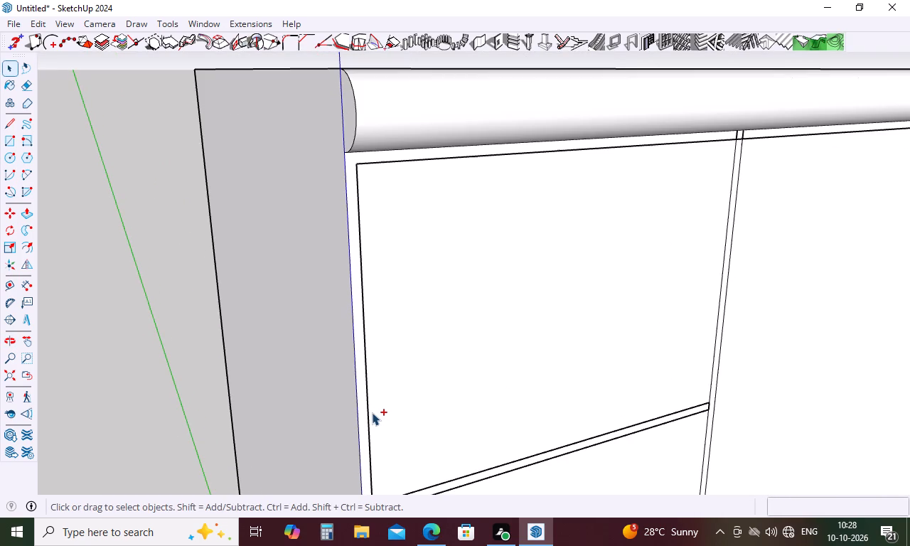
key(ctrl+z)
key(ctrl+z)
key(ctrl+z)
key(ctrl+z)
key(ctrl+z)
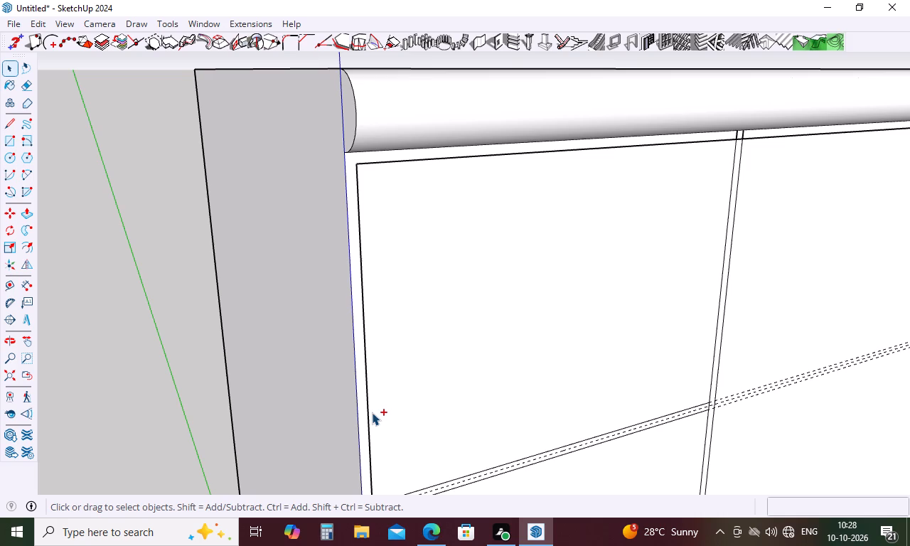
key(ctrl+z)
key(ctrl+z)
key(ctrl+z)
key(ctrl+z)
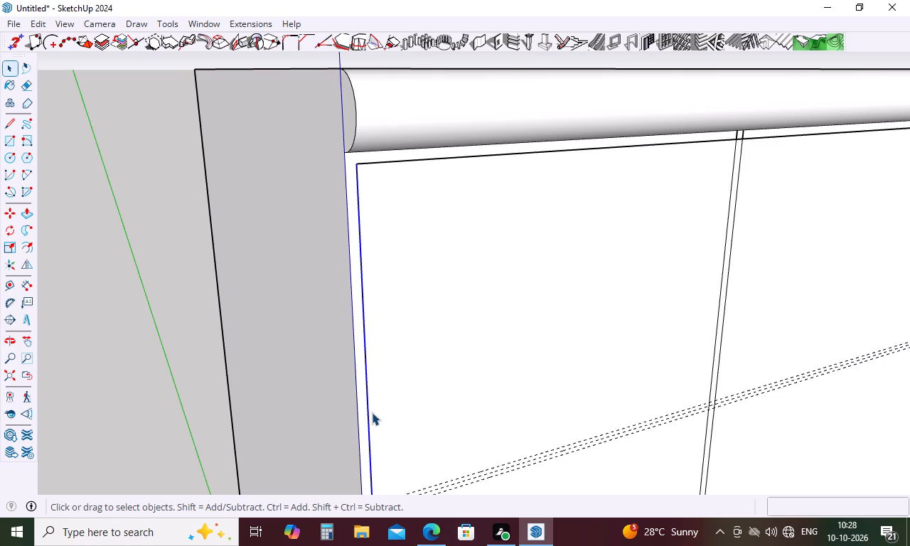
key(ctrl+y)
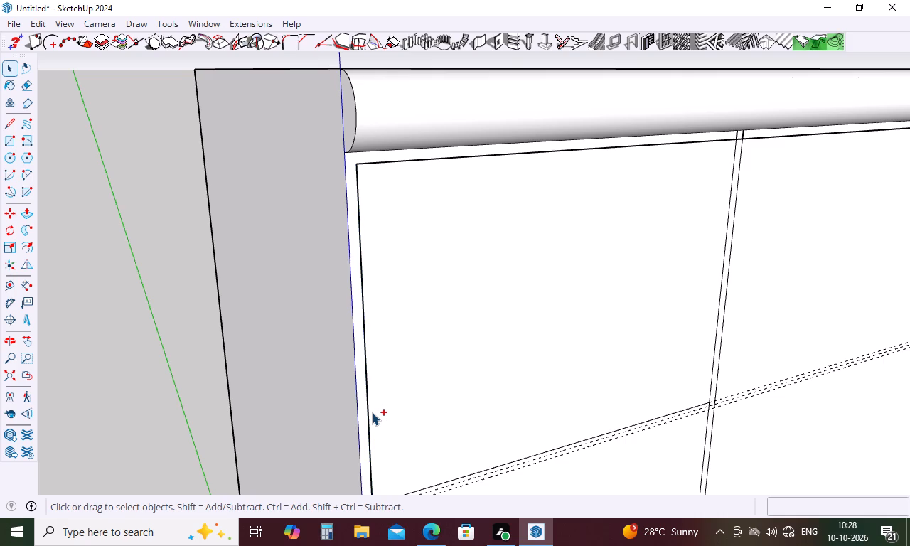
Redo the undone drawer gap lines, guide deletion and gap stub erasures on the counter's front.
key(ctrl+y)
key(ctrl+y)
key(ctrl+y)
key(ctrl+y)
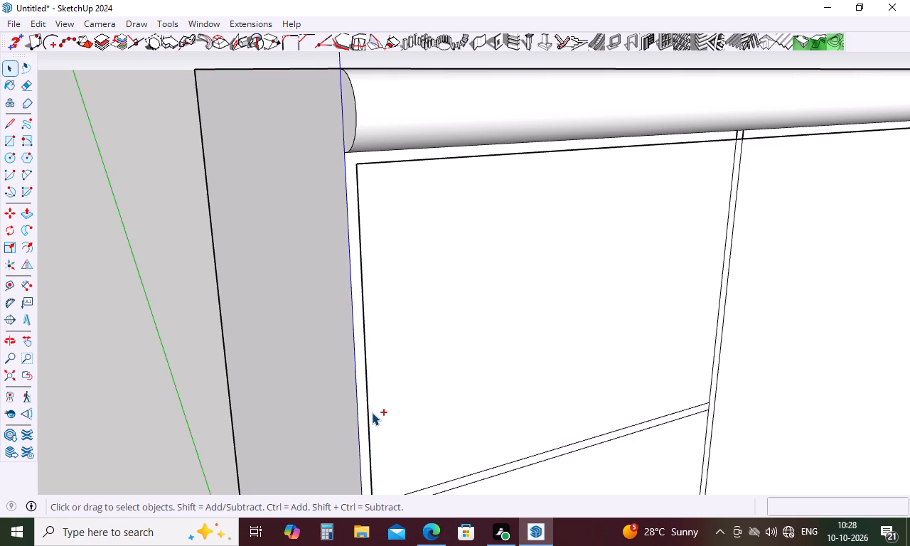
Check the connected selection of the drawer and door panel geometry, and the commands available for the counter group.
scroll(470, 302, down, 5)
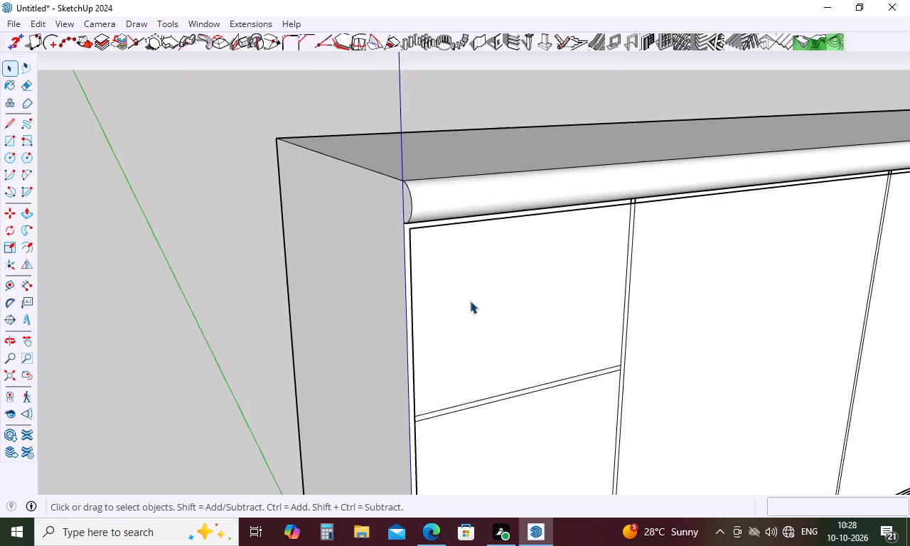
scroll(470, 301, down, 12)
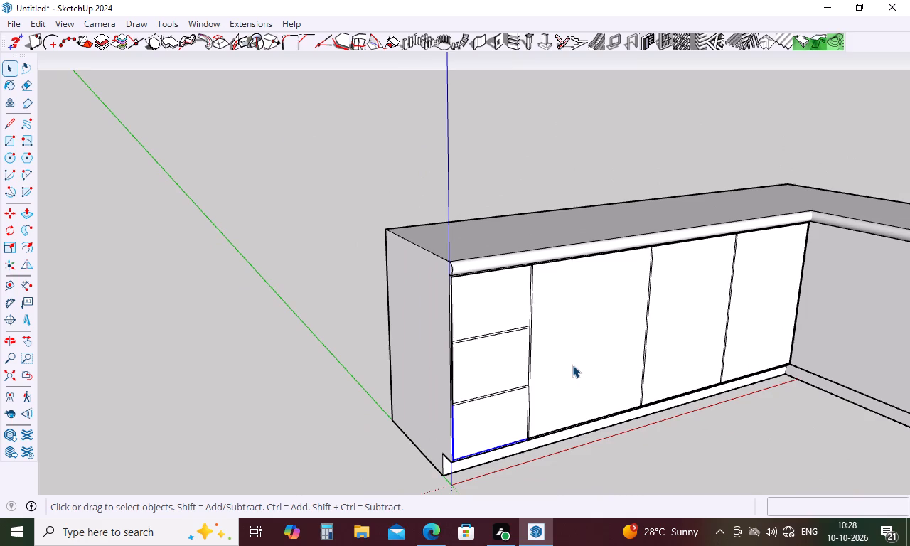
click(572, 365)
triple_click(572, 365)
triple_click(572, 365)
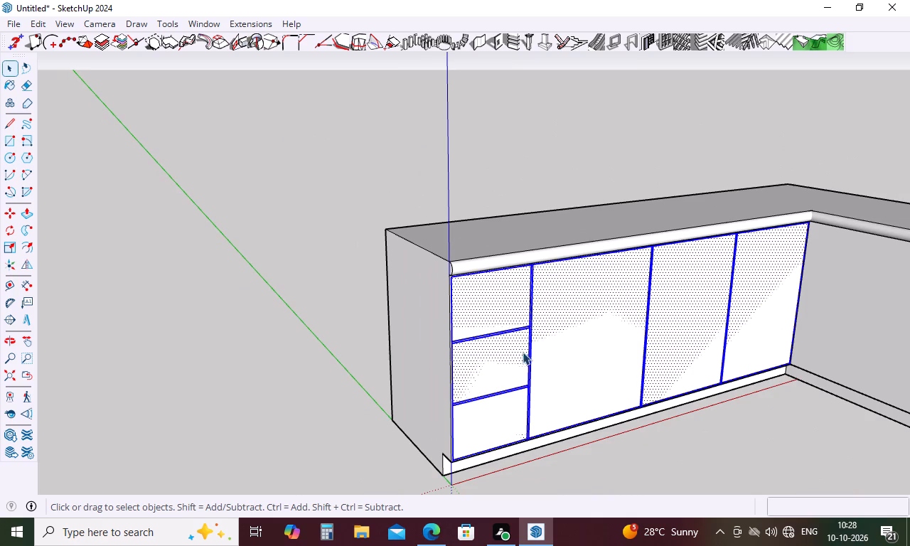
right_click(445, 303)
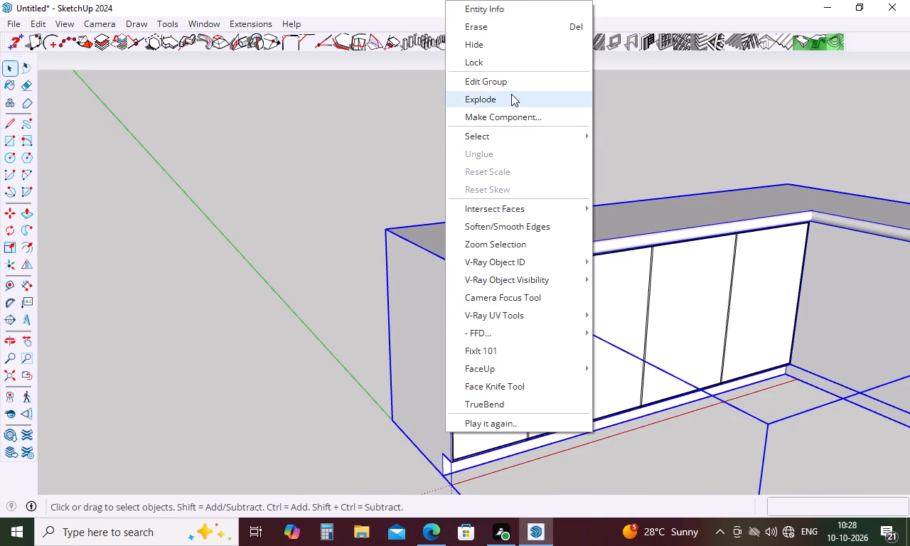
click(329, 151)
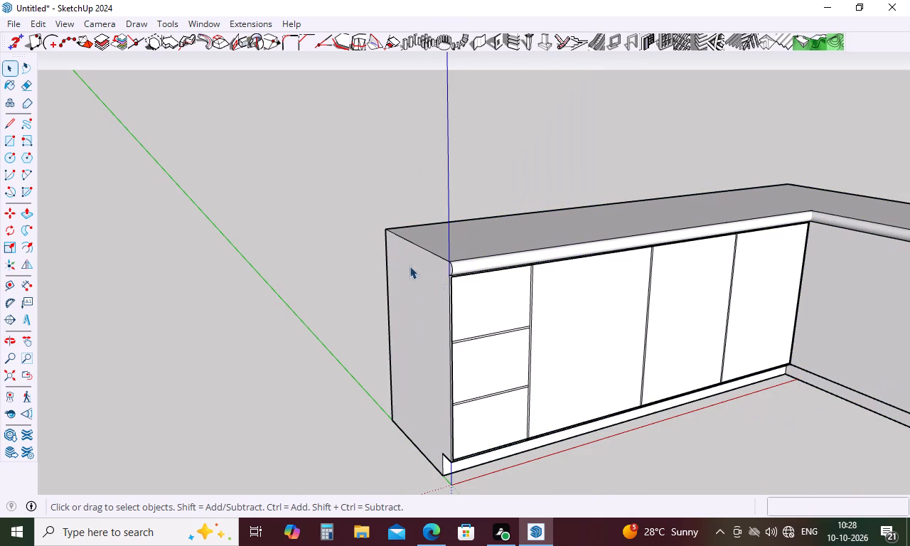
triple_click(547, 289)
double_click(547, 289)
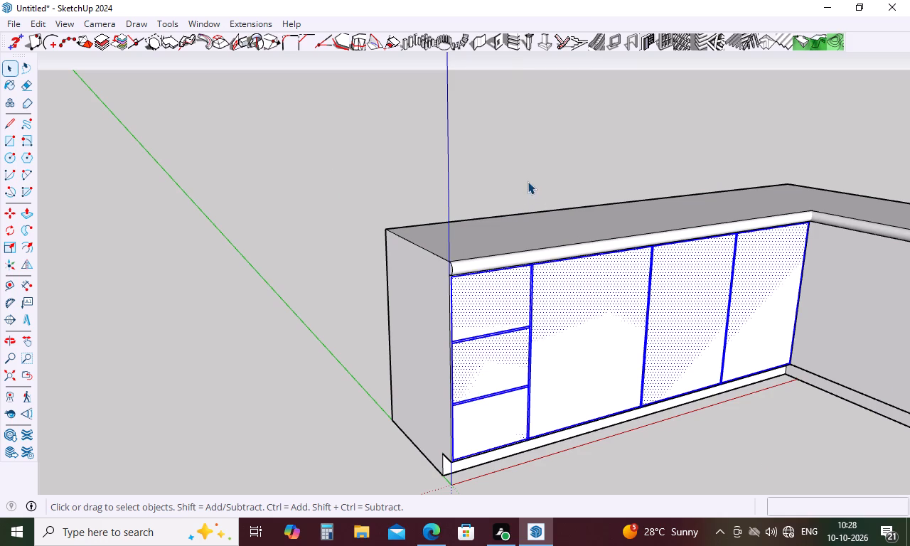
right_click(528, 180)
click(330, 327)
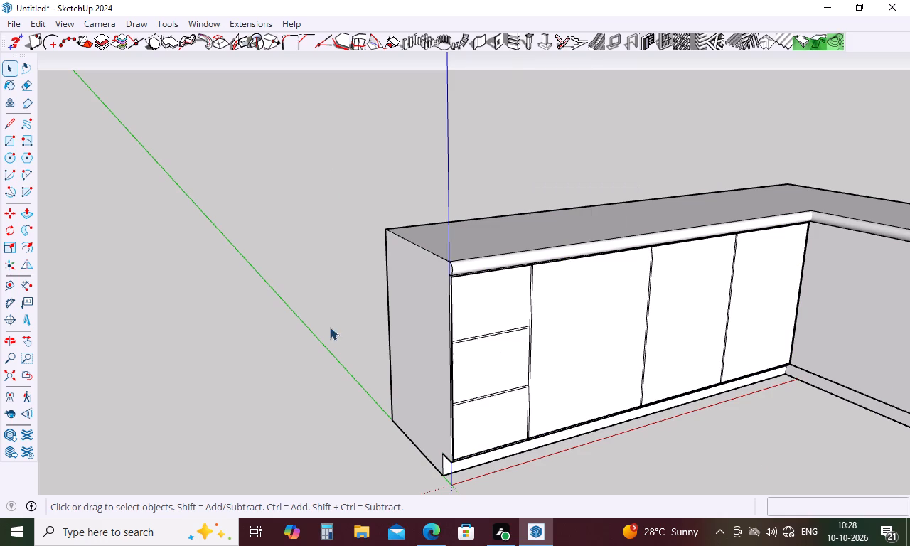
Group the connected drawer and door panel geometry on the front of the counter.
triple_click(535, 318)
double_click(535, 318)
right_click(535, 318)
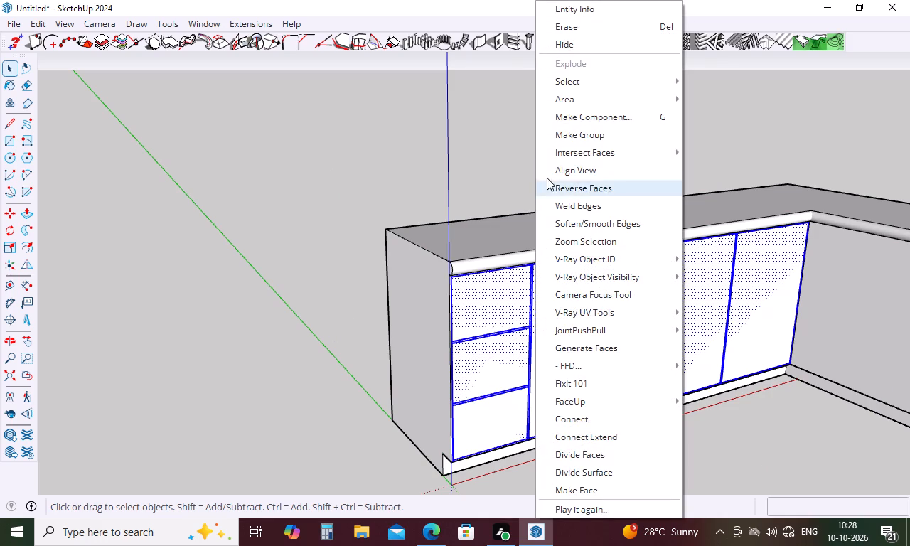
click(579, 132)
middle_drag(722, 343, 717, 312)
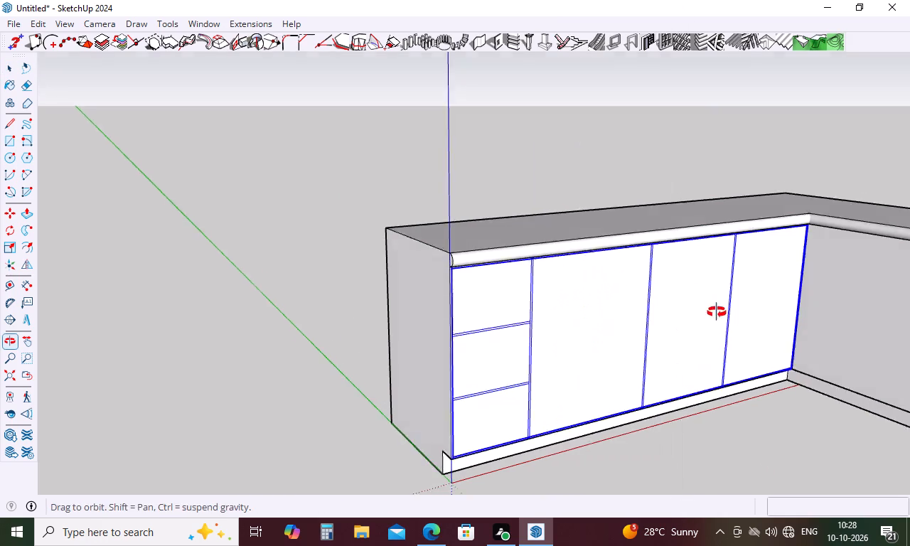
middle_drag(717, 312, 662, 295)
click(279, 275)
Inside the front panel group, erase the outer edge stubs above the top drawer and across the upper drawer gap.
double_click(531, 342)
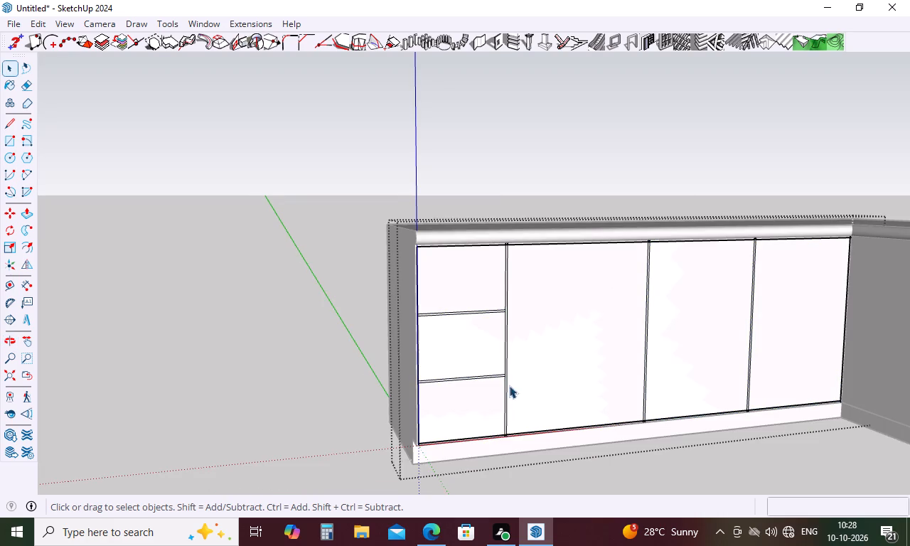
scroll(445, 434, up, 4)
key(e)
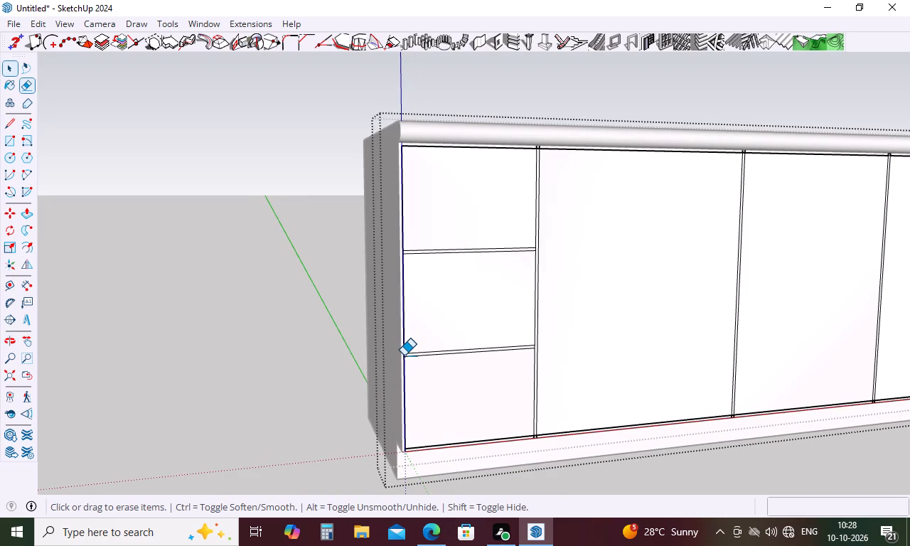
scroll(410, 146, up, 4)
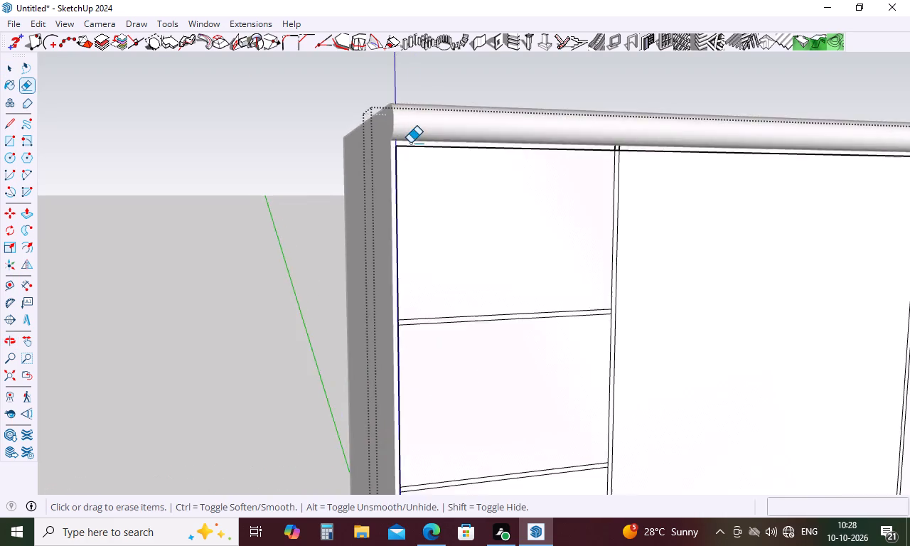
scroll(410, 143, up, 20)
scroll(410, 143, up, 4)
click(369, 181)
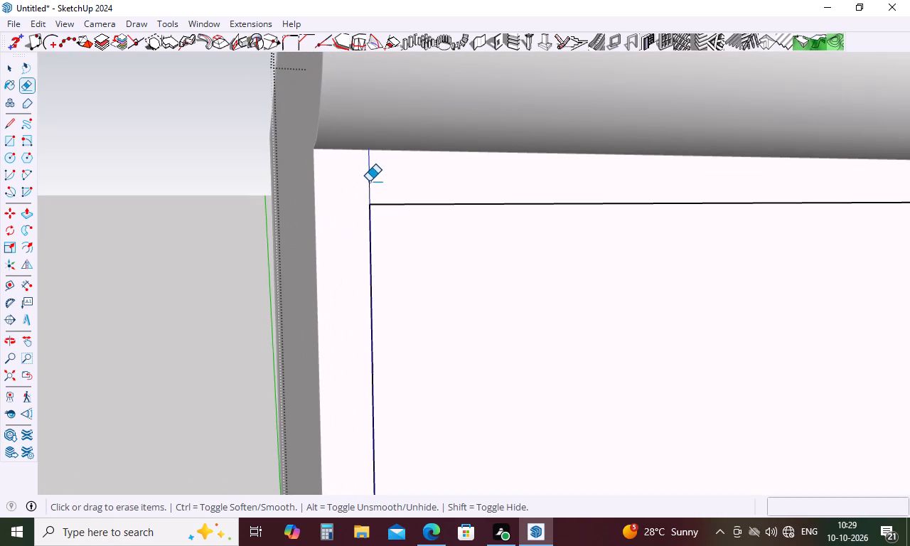
scroll(380, 132, down, 20)
scroll(380, 132, down, 9)
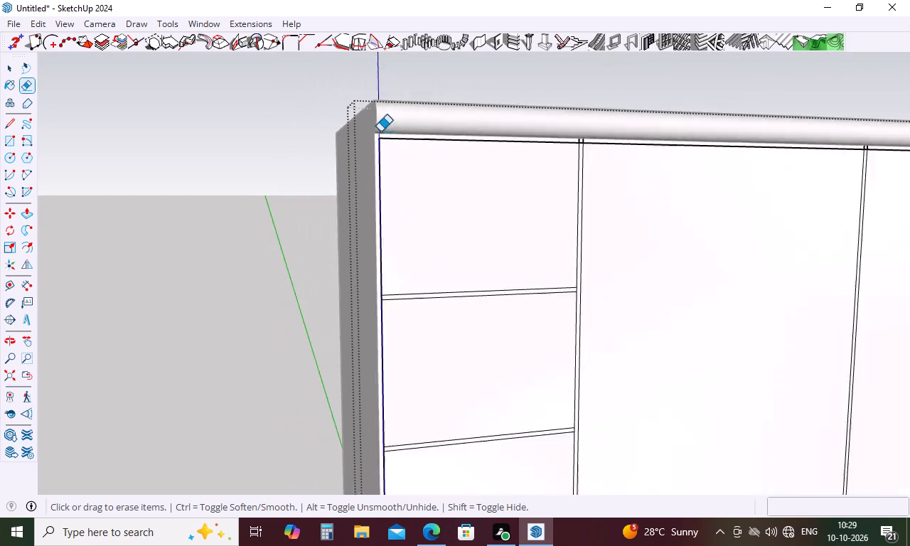
scroll(387, 268, up, 20)
scroll(387, 268, up, 9)
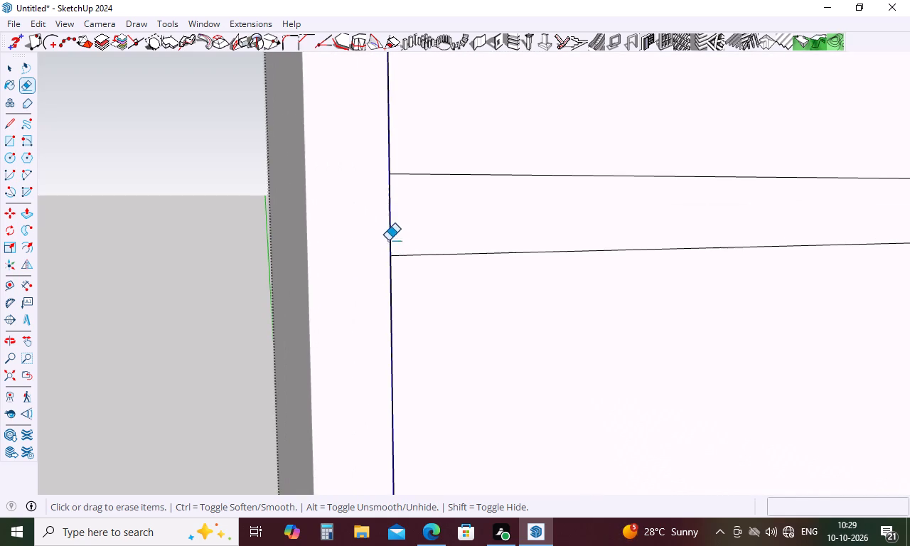
click(392, 214)
Erase the outer edge segments across the lower drawer gap and below the bottom drawer.
scroll(391, 210, down, 20)
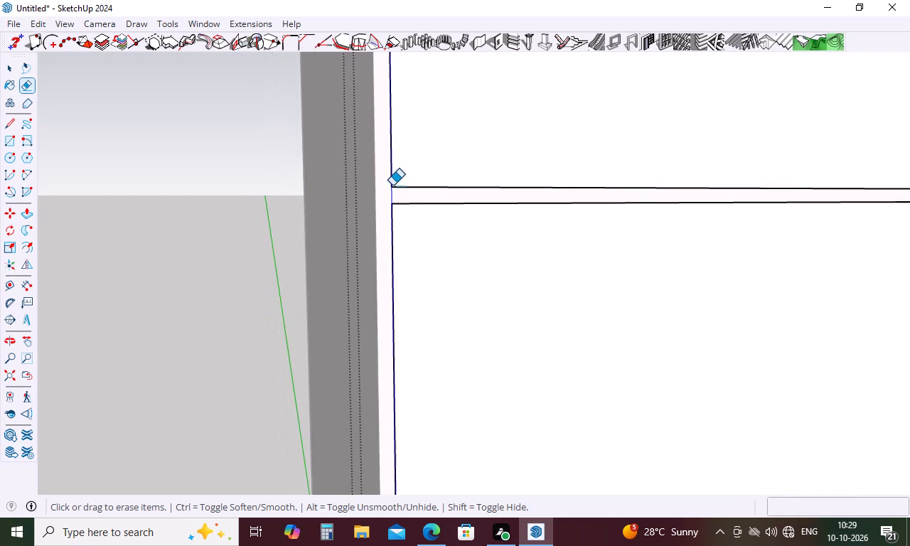
scroll(392, 186, down, 5)
scroll(419, 283, down, 13)
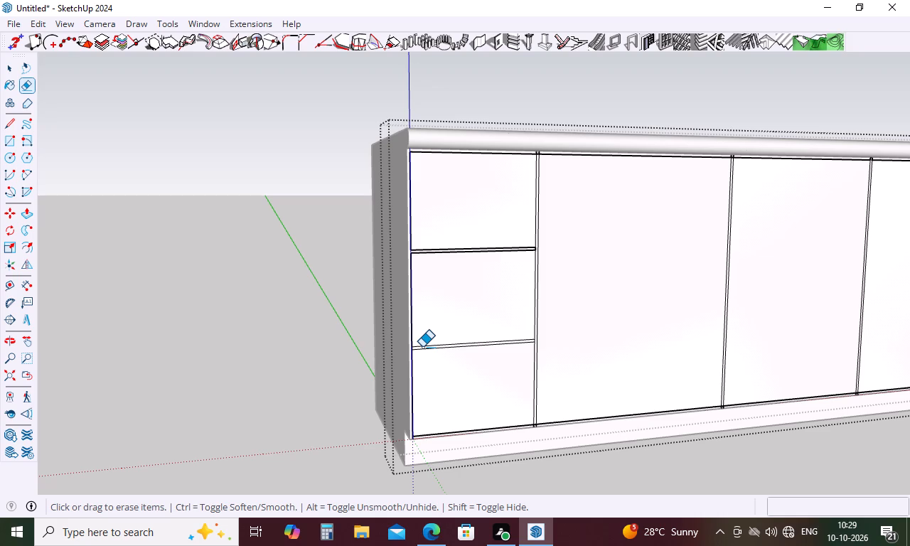
scroll(429, 354, up, 5)
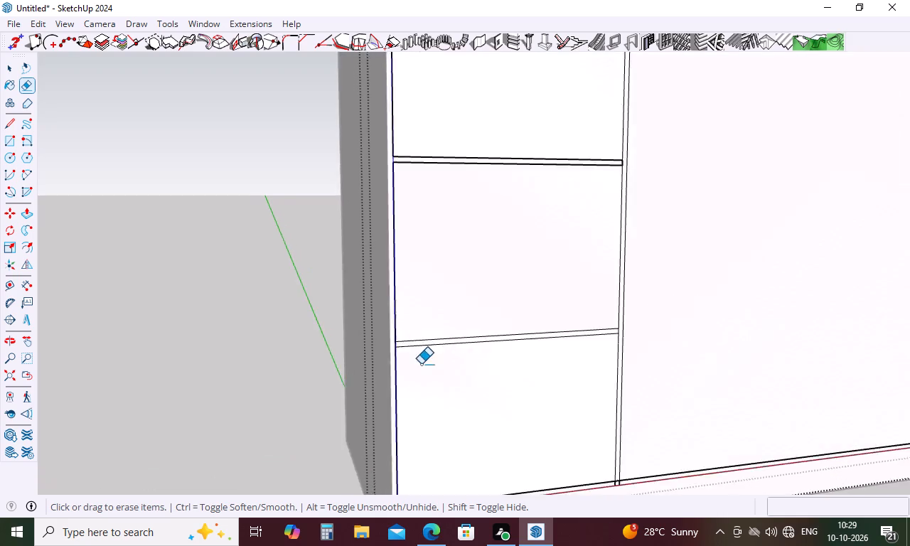
scroll(421, 364, up, 16)
click(384, 299)
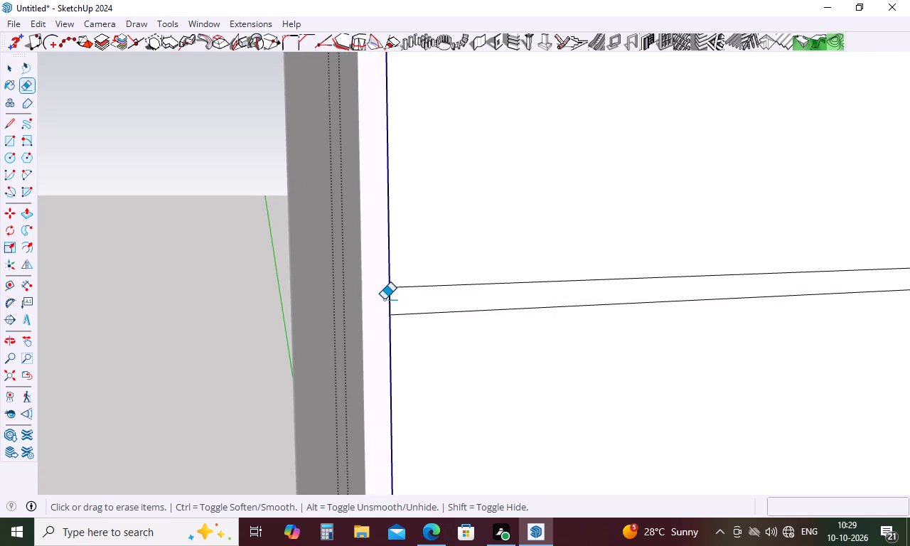
click(391, 304)
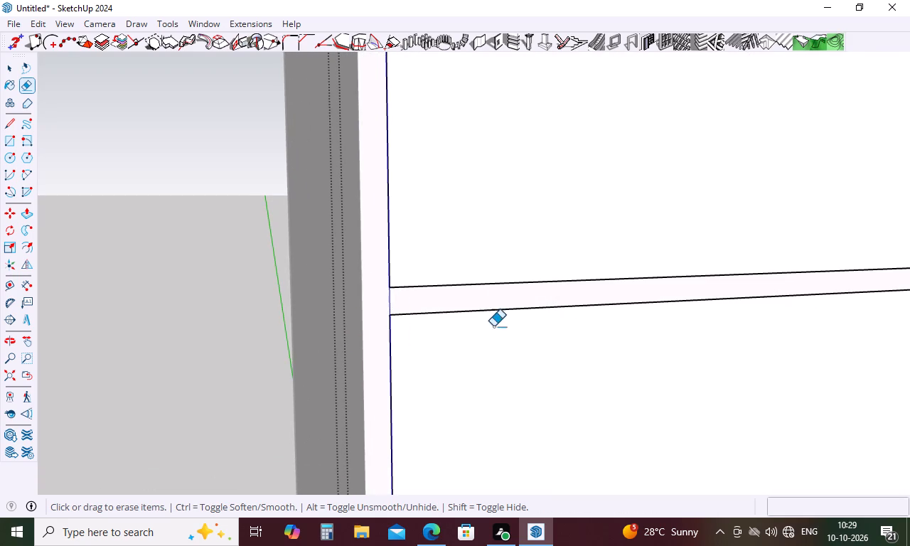
scroll(423, 275, down, 19)
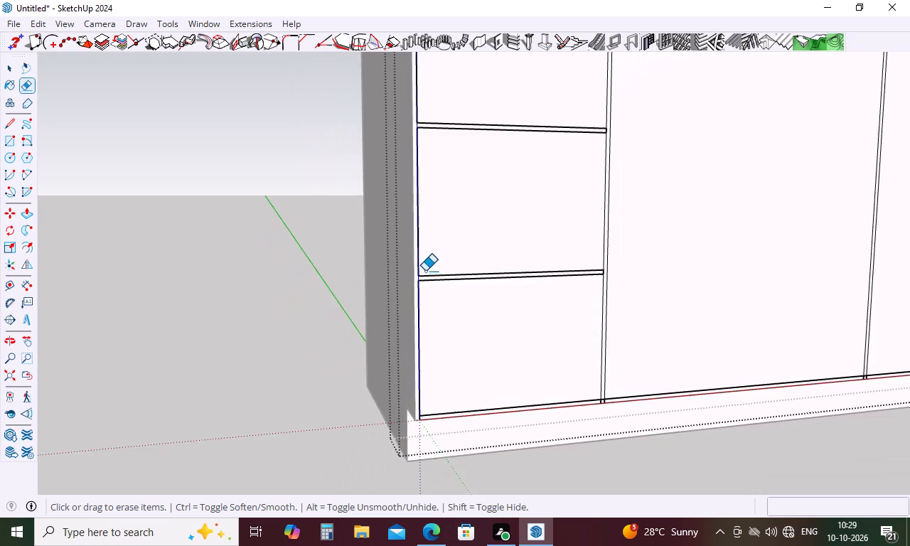
scroll(425, 271, down, 1)
scroll(427, 418, up, 20)
scroll(427, 418, up, 4)
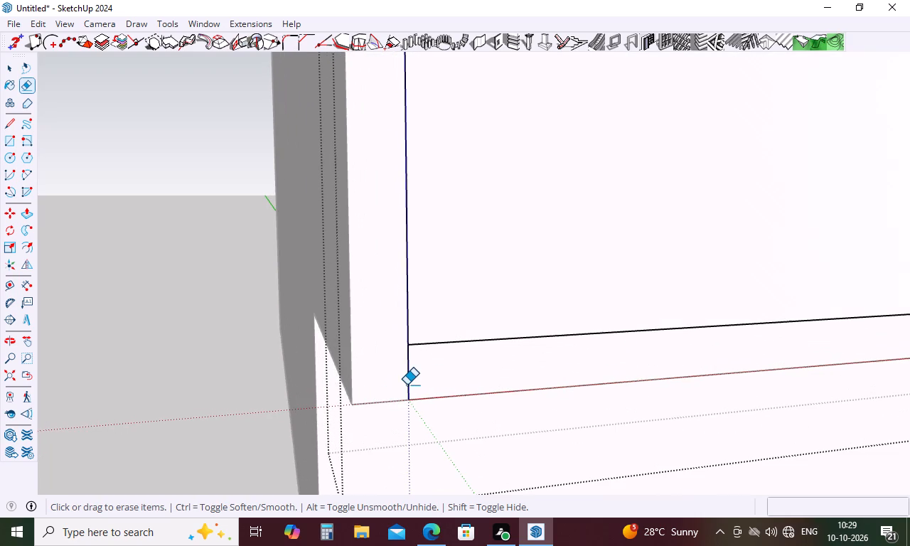
drag(407, 374, 400, 378)
Erase the crossing segment and both stubs at the bottom of the vertical gap between the drawers and the first door.
scroll(377, 374, down, 19)
scroll(377, 373, up, 1)
scroll(377, 373, down, 5)
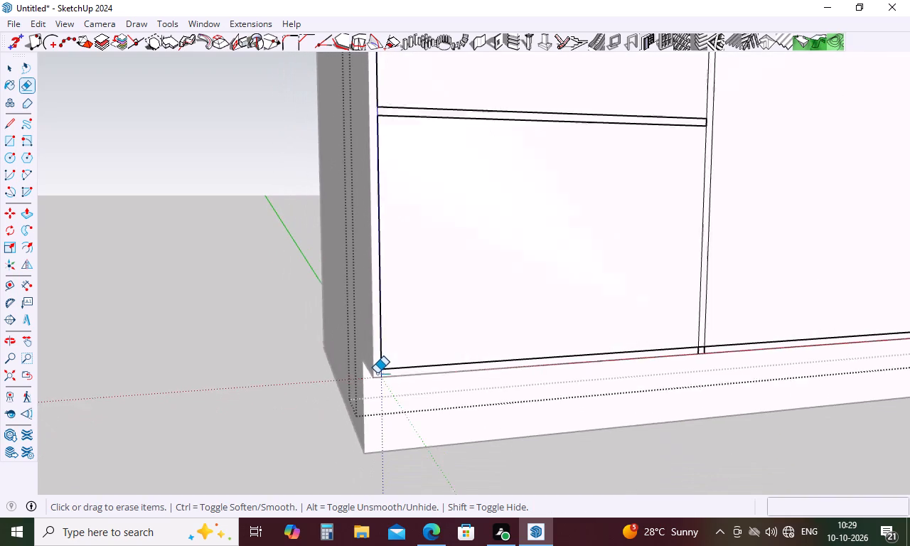
scroll(377, 373, down, 1)
scroll(687, 356, up, 12)
scroll(665, 342, up, 11)
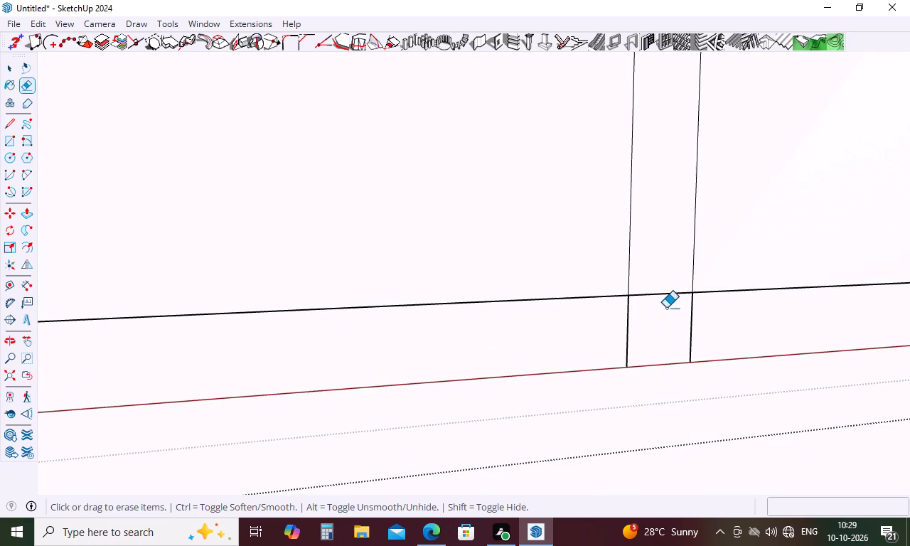
click(668, 291)
click(668, 293)
drag(705, 318, 643, 338)
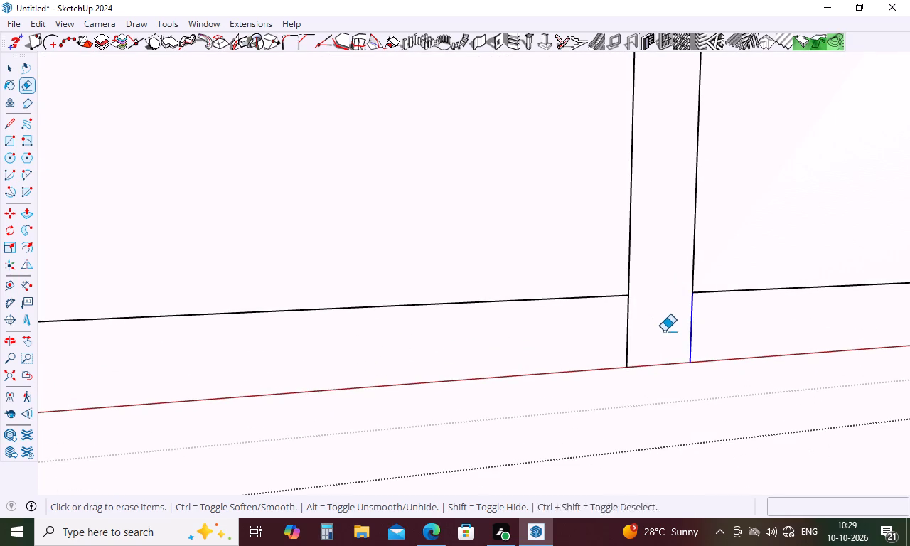
drag(635, 344, 616, 343)
Erase the short edges closing both drawer gaps where they meet the vertical gap beside the first door.
scroll(612, 343, down, 20)
scroll(612, 343, down, 3)
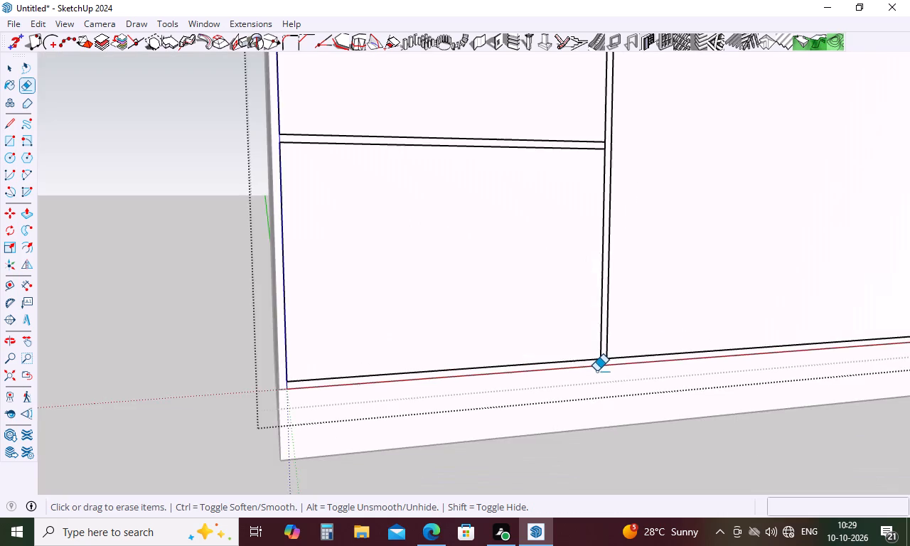
scroll(596, 371, down, 6)
scroll(607, 244, up, 19)
scroll(599, 274, up, 5)
drag(590, 242, 581, 242)
scroll(569, 291, down, 16)
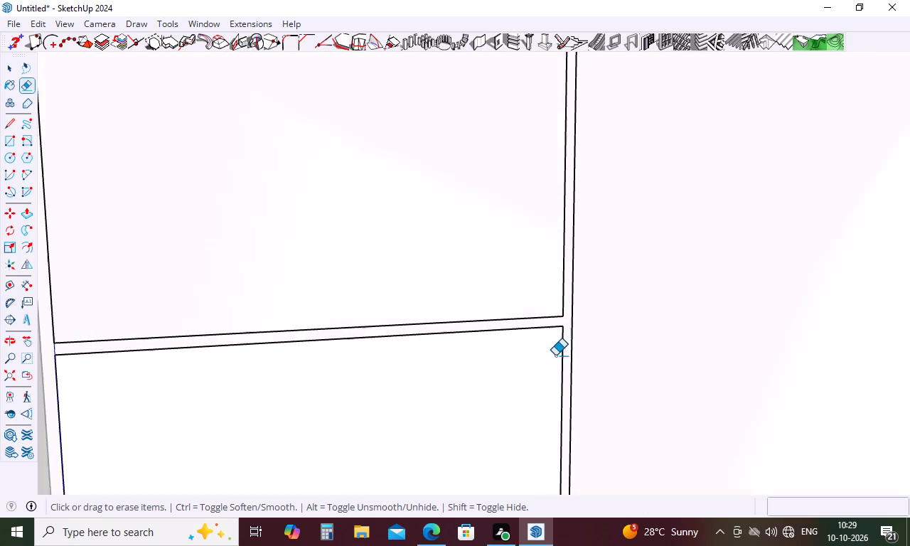
scroll(555, 355, down, 14)
scroll(564, 227, up, 18)
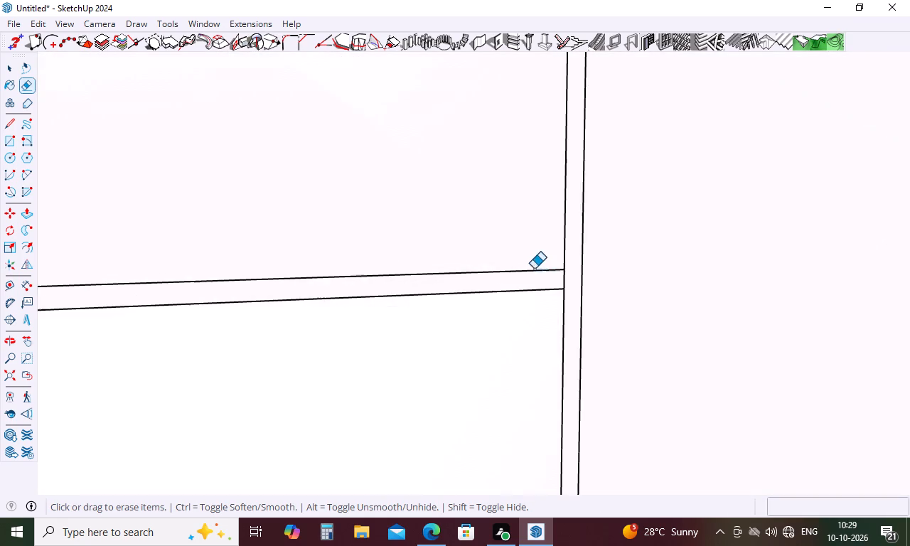
scroll(534, 269, up, 6)
click(580, 270)
Erase both stubs and the crossing segment at the top of the vertical gap between the drawers and the first door.
scroll(559, 287, down, 12)
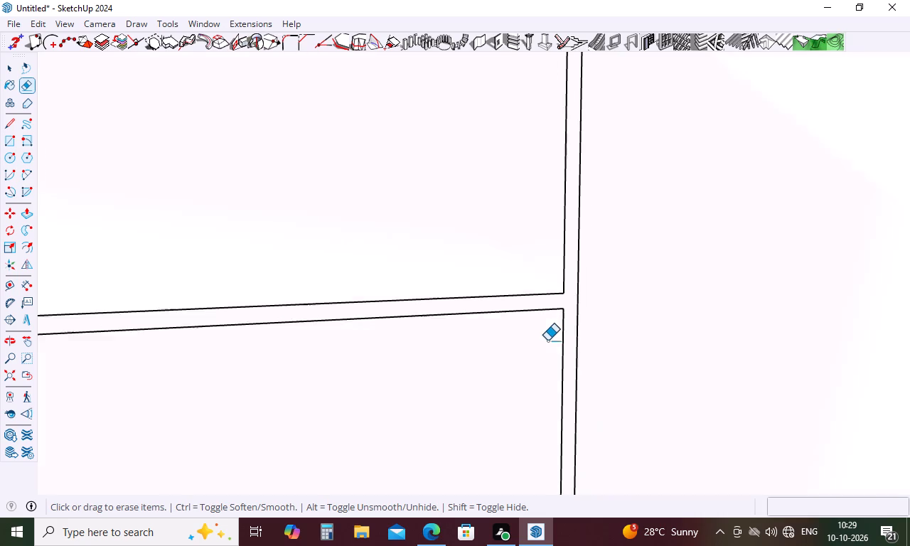
scroll(547, 341, down, 12)
scroll(556, 181, up, 3)
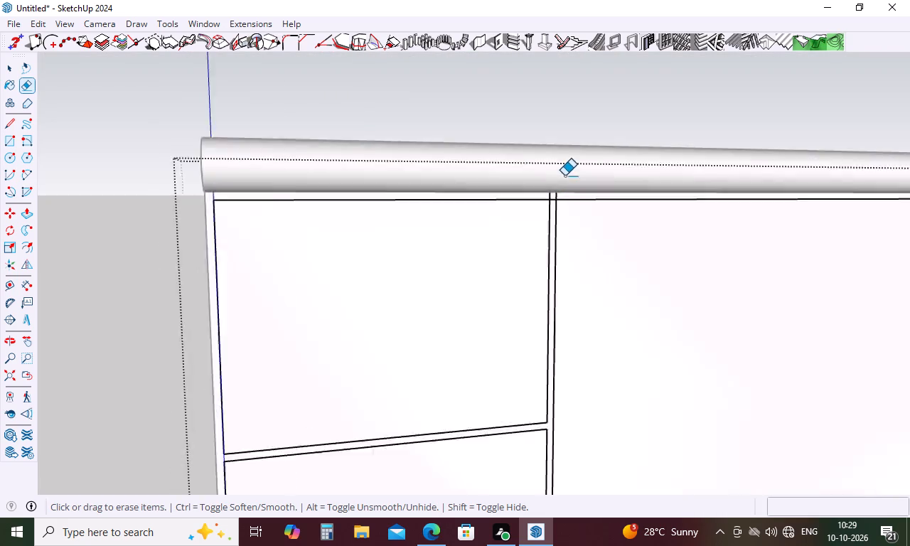
scroll(564, 176, up, 20)
scroll(564, 176, up, 1)
drag(557, 169, 507, 171)
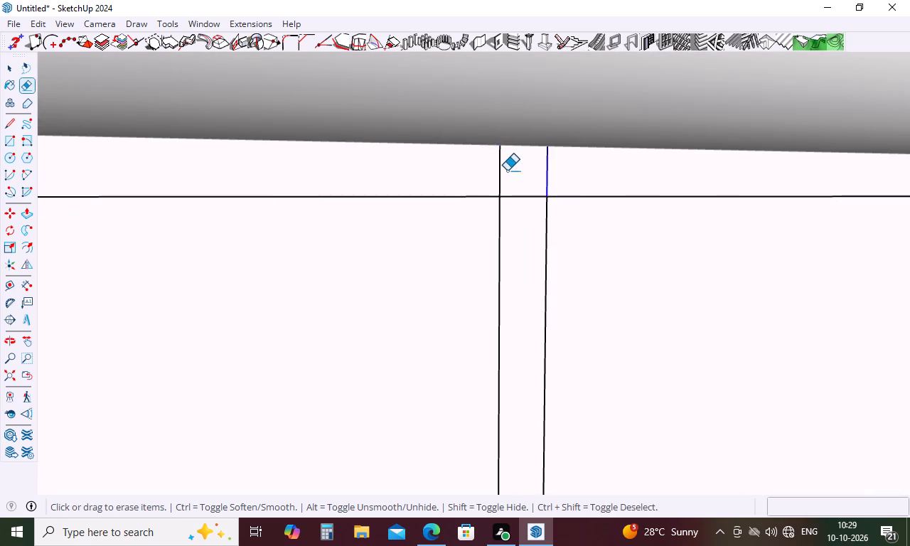
drag(507, 171, 480, 178)
drag(518, 181, 503, 254)
Erase both stubs and the crossing segment at the top of the gap between the first and second doors.
scroll(453, 193, down, 14)
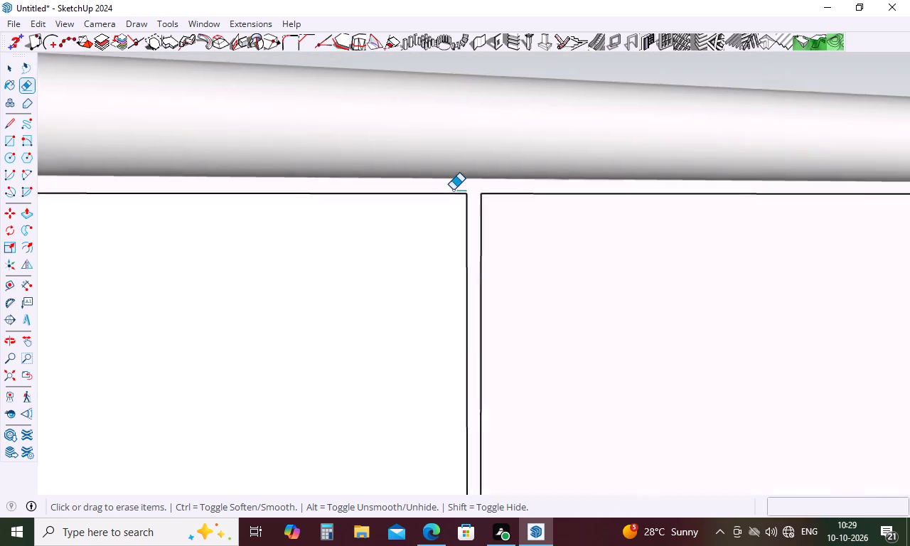
scroll(453, 190, down, 17)
scroll(662, 181, up, 6)
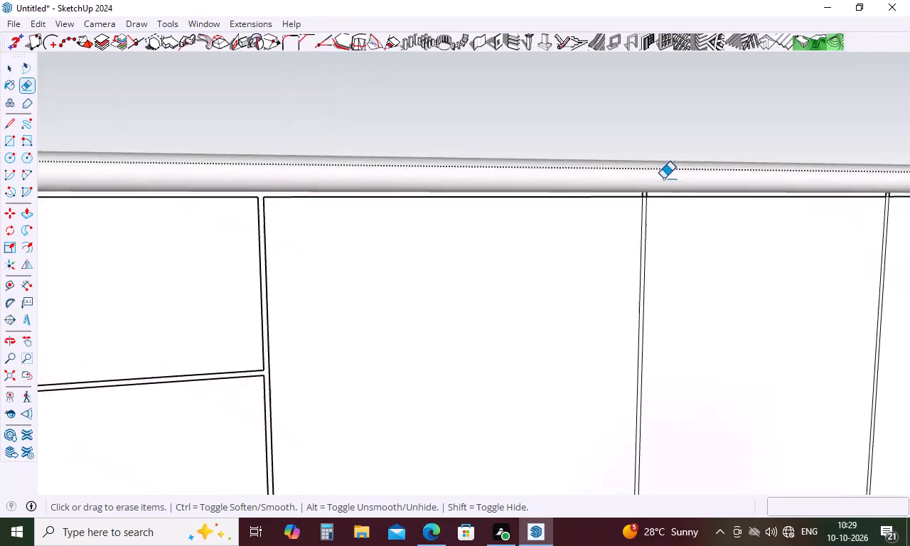
scroll(648, 213, up, 20)
scroll(648, 213, up, 6)
drag(624, 163, 587, 170)
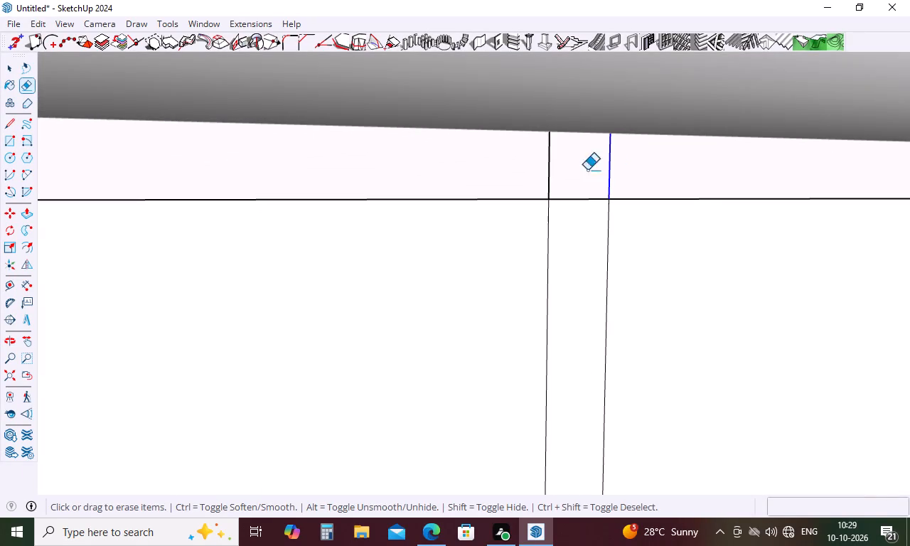
drag(587, 170, 537, 181)
drag(591, 185, 572, 239)
Erase both stubs and the crossing segment at the bottom of the gap between the first and second doors.
scroll(577, 187, down, 9)
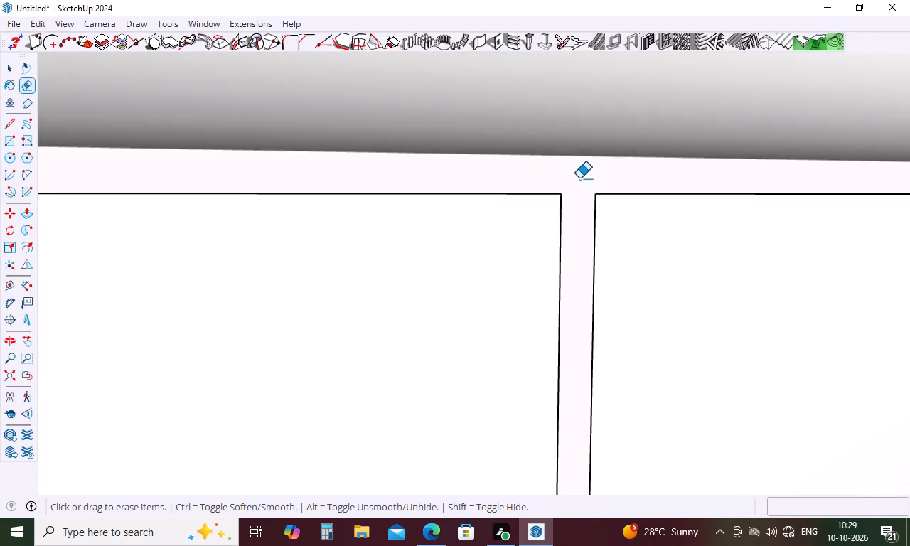
scroll(579, 178, down, 17)
scroll(580, 178, down, 12)
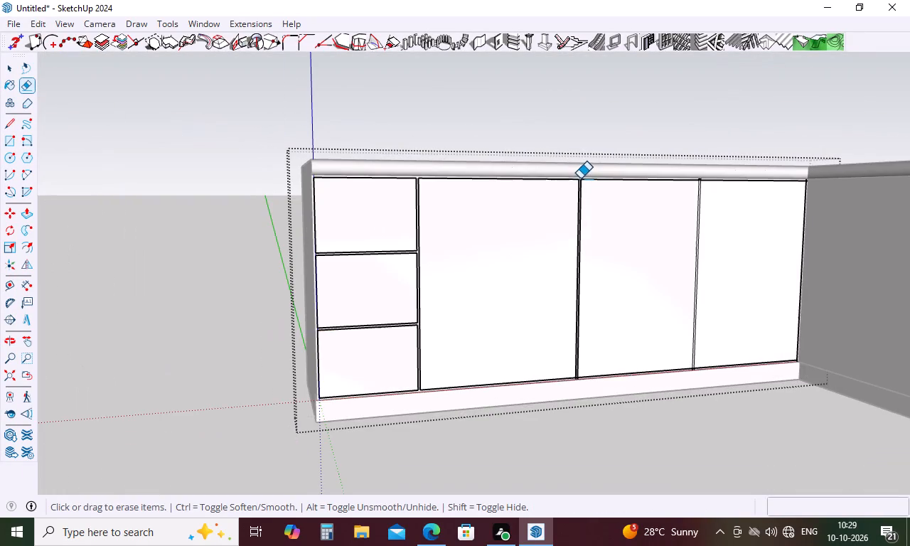
scroll(584, 387, up, 20)
scroll(584, 387, up, 6)
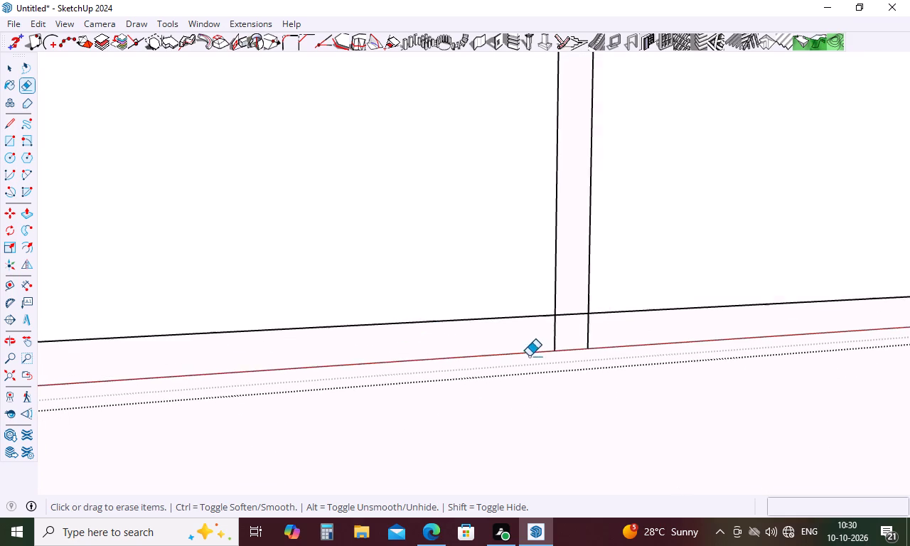
scroll(529, 356, up, 4)
drag(629, 323, 553, 330)
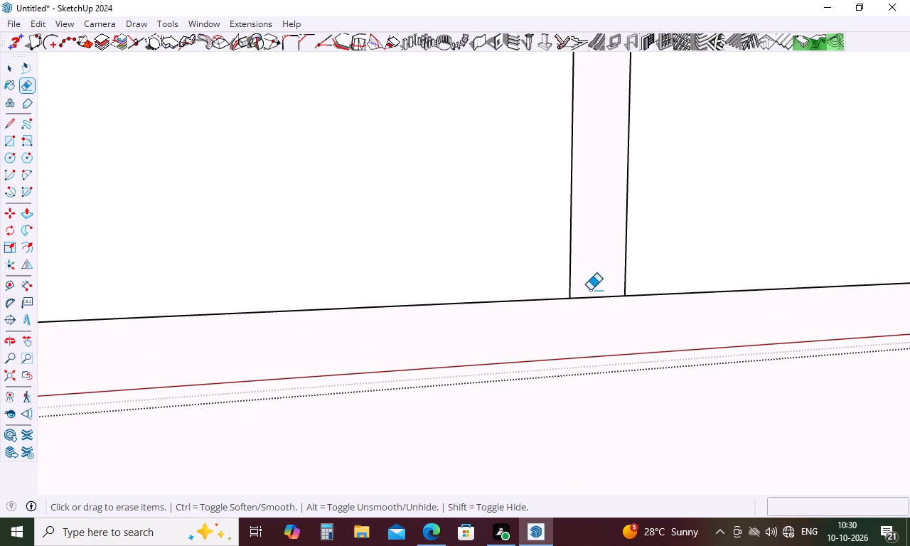
drag(590, 290, 584, 305)
Erase both stubs and the crossing segment at the top of the gap between the second and third doors.
scroll(436, 303, down, 20)
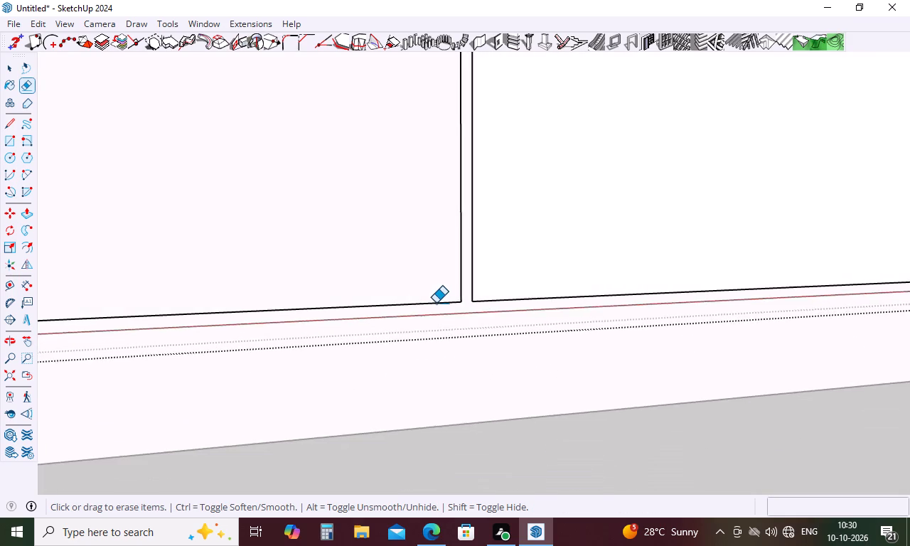
scroll(436, 303, down, 17)
scroll(581, 127, up, 6)
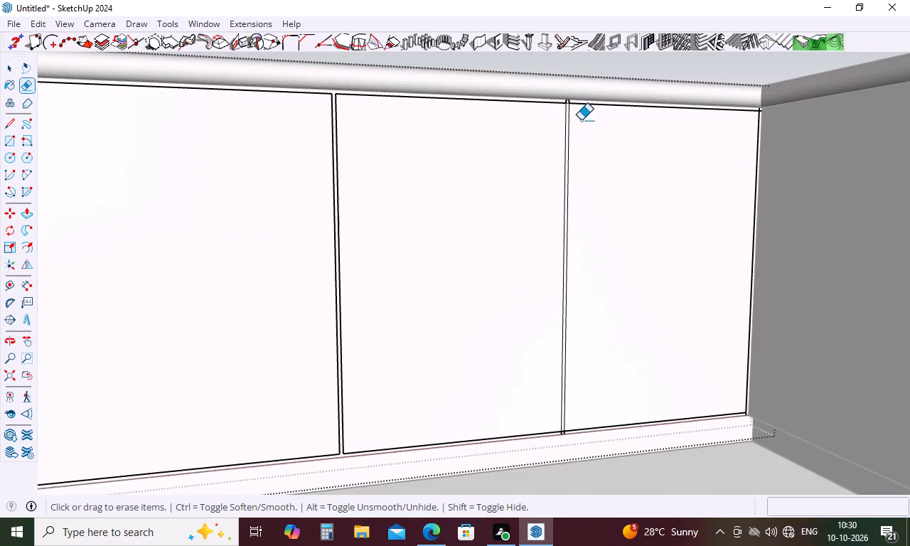
scroll(582, 111, up, 6)
scroll(579, 94, up, 18)
drag(548, 95, 507, 94)
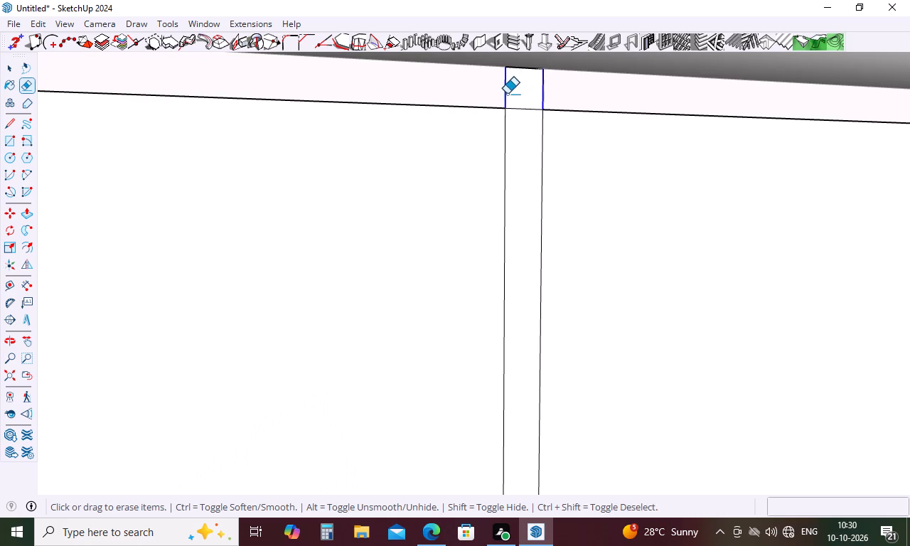
drag(507, 94, 498, 94)
drag(521, 99, 511, 154)
scroll(511, 149, down, 16)
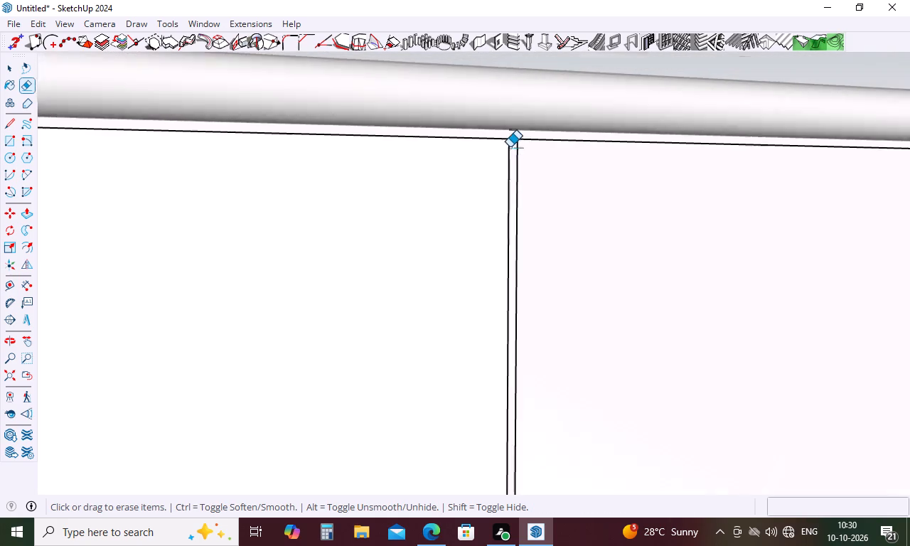
Erase both stubs and the crossing segment at the bottom of the gap between the second and third doors.
scroll(510, 147, down, 16)
scroll(505, 321, up, 5)
scroll(519, 378, up, 4)
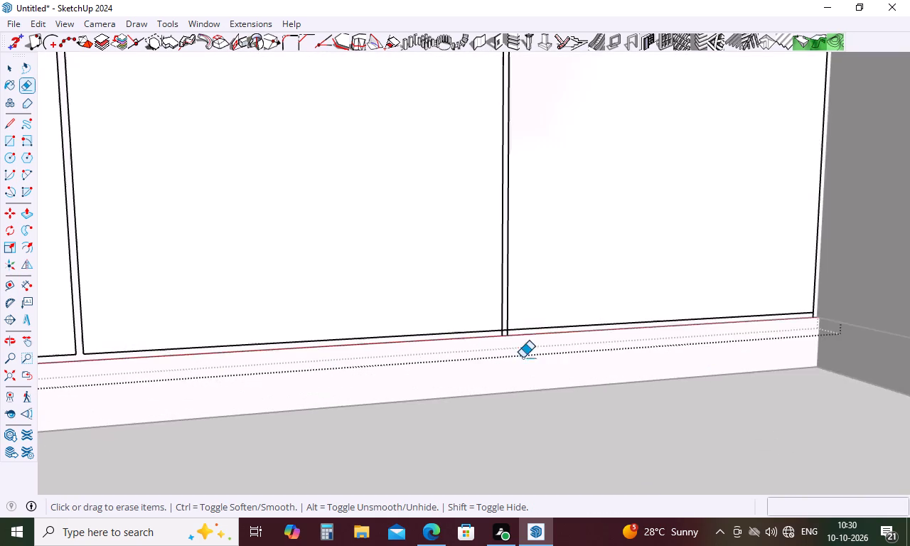
scroll(523, 358, up, 18)
drag(486, 315, 407, 323)
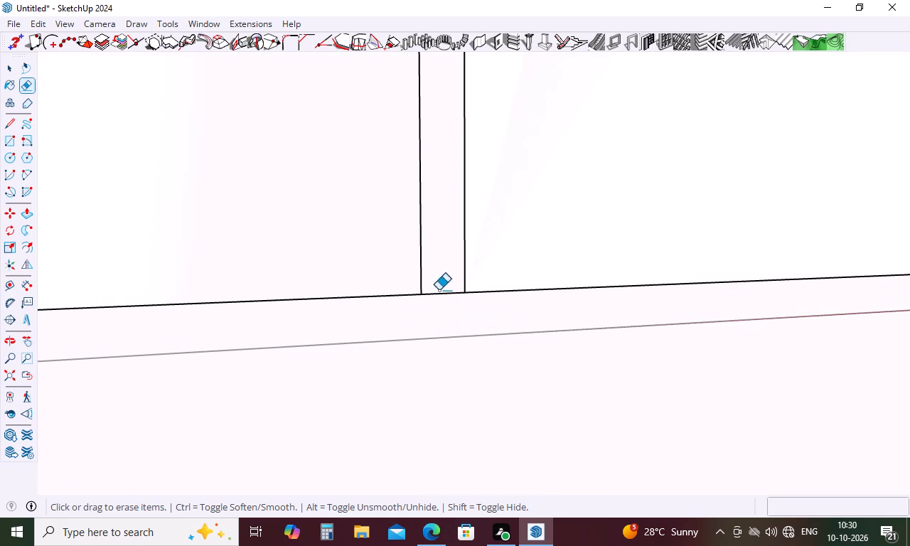
drag(439, 290, 434, 310)
Erase the leftover vertical stub below the third door's bottom corner, beside the counter's inner corner.
scroll(426, 316, down, 19)
scroll(424, 317, down, 6)
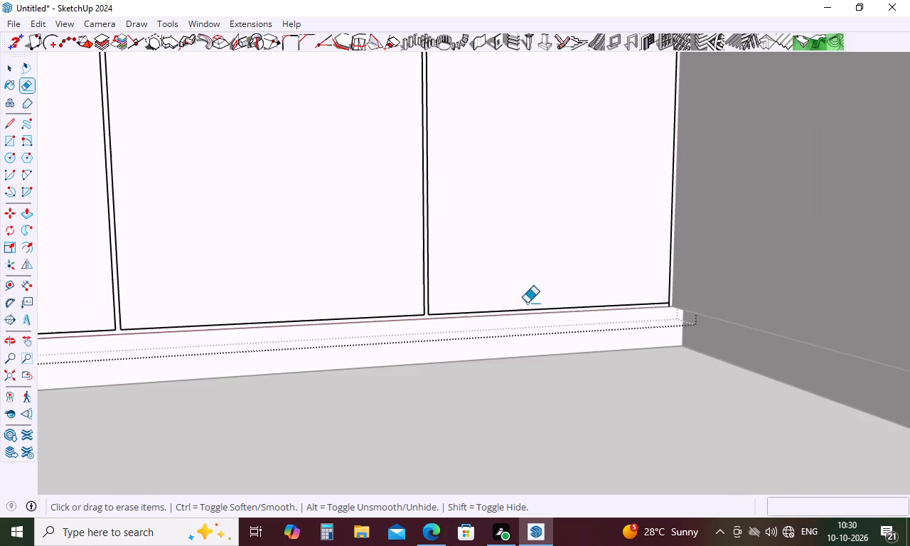
scroll(685, 300, up, 20)
scroll(685, 300, up, 11)
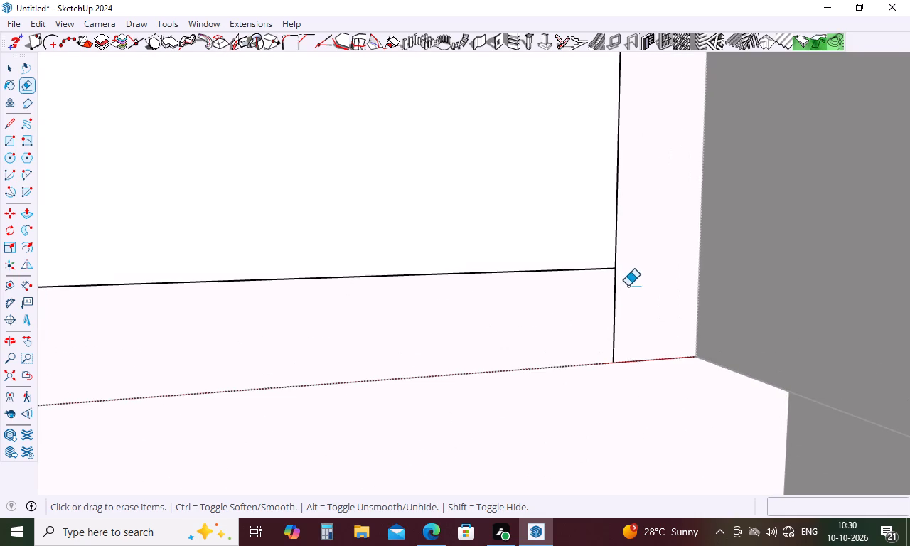
drag(628, 286, 594, 314)
Erase the leftover horizontal and vertical stubs at the third door's top corner, beside the counter's inner corner.
scroll(574, 326, down, 20)
scroll(573, 309, down, 7)
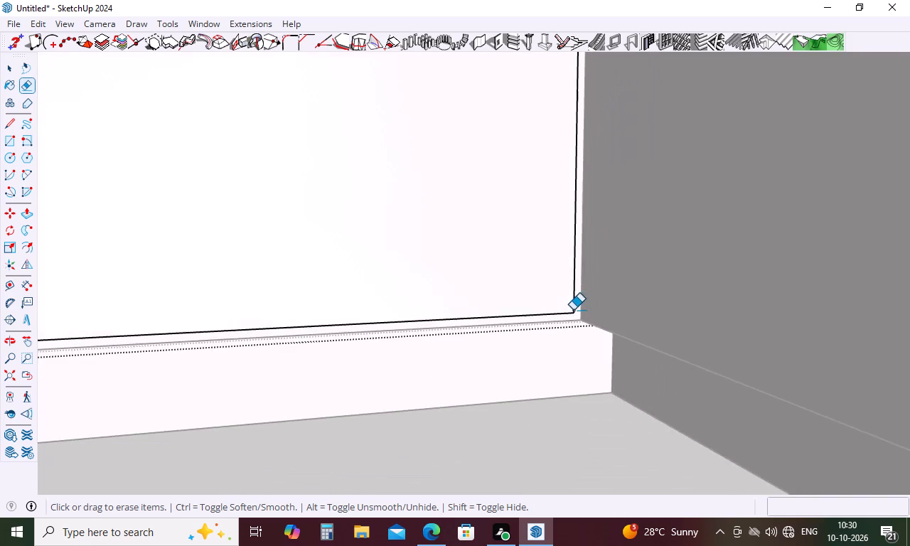
middle_drag(574, 310, 564, 390)
scroll(572, 351, down, 12)
scroll(588, 98, up, 4)
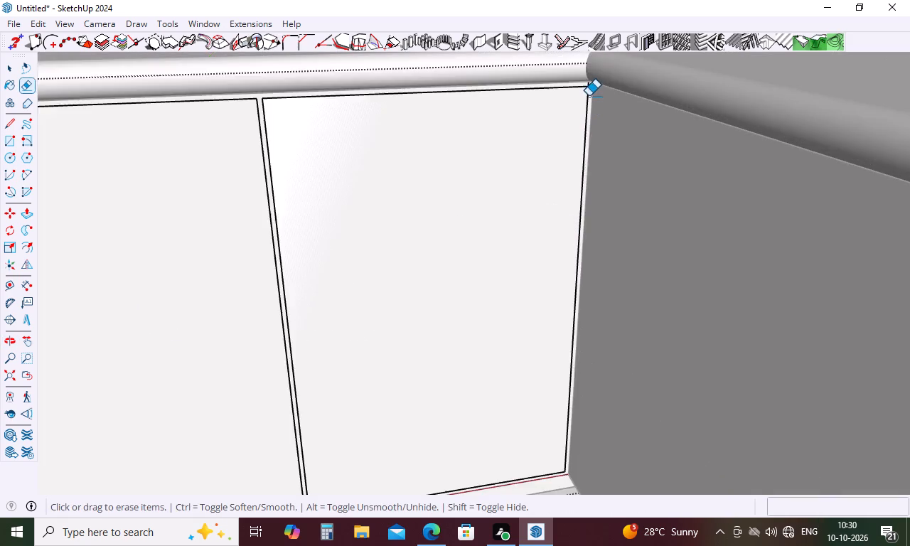
scroll(589, 96, up, 20)
drag(599, 85, 597, 107)
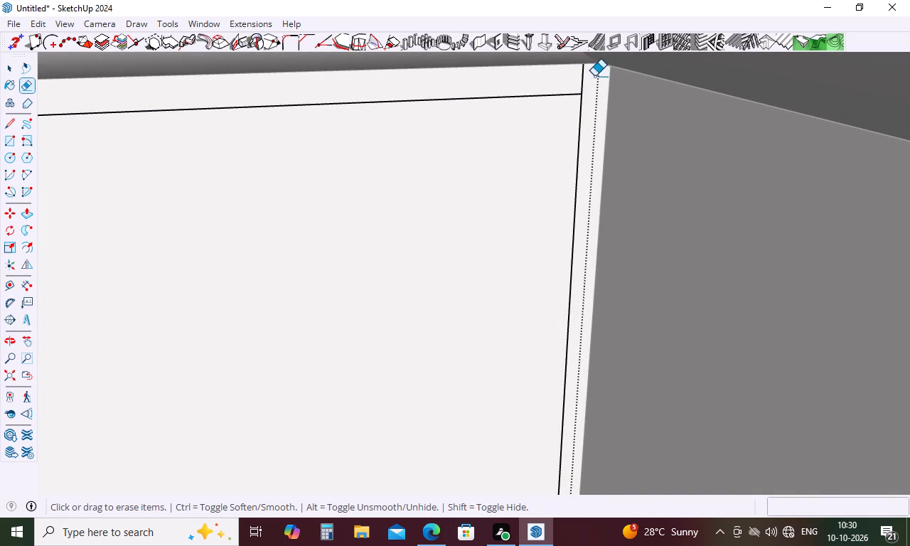
drag(594, 76, 574, 80)
Push/Pull the three door faces and three drawer faces outward by 0.3 inches each, starting with the third door.
scroll(622, 117, down, 6)
scroll(652, 117, down, 19)
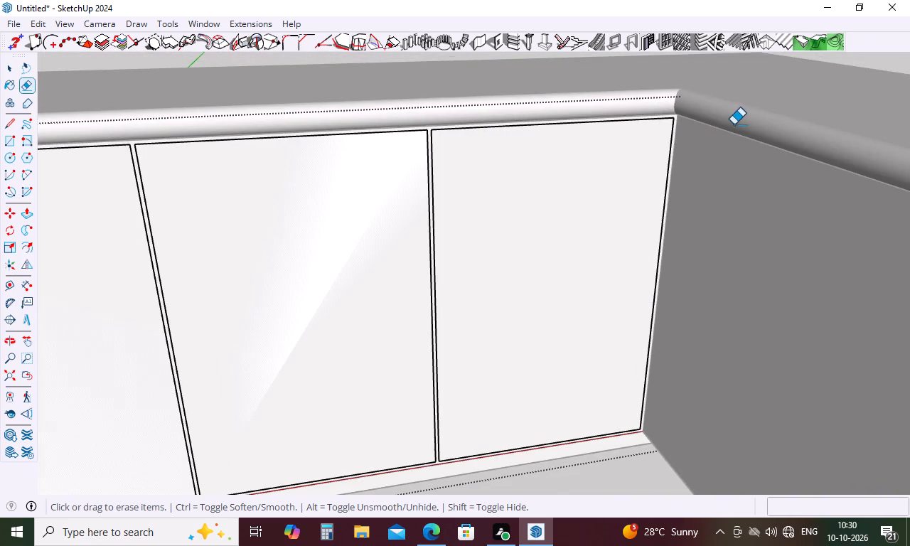
scroll(749, 127, down, 10)
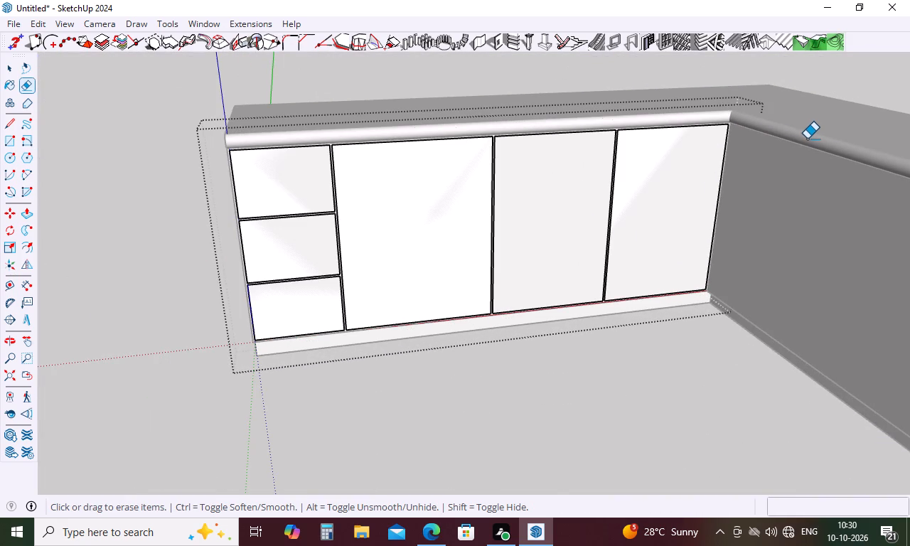
key(p)
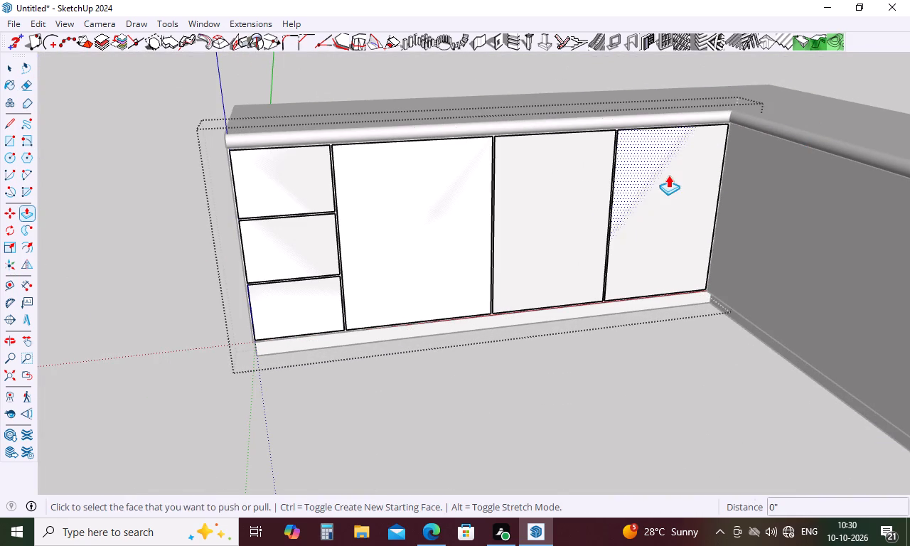
click(668, 175)
text(.3)
key(Return)
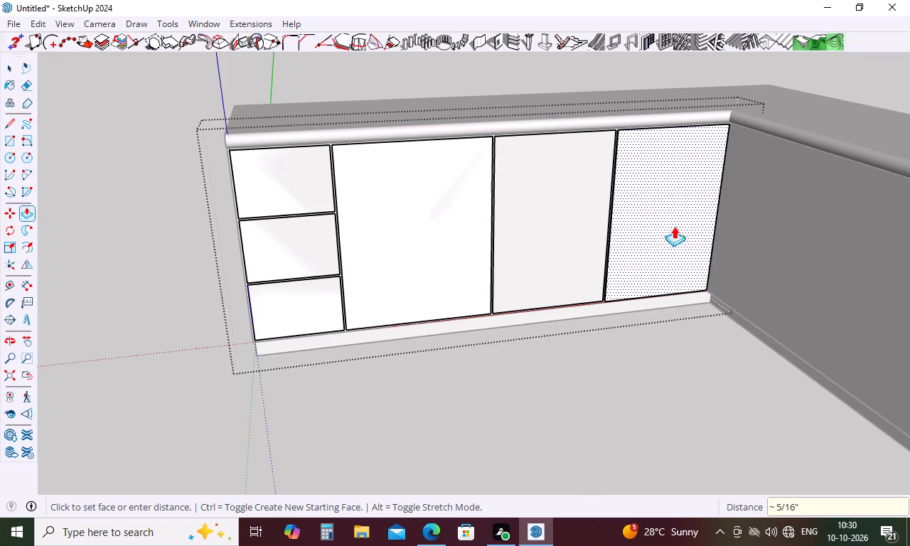
double_click(580, 222)
double_click(471, 245)
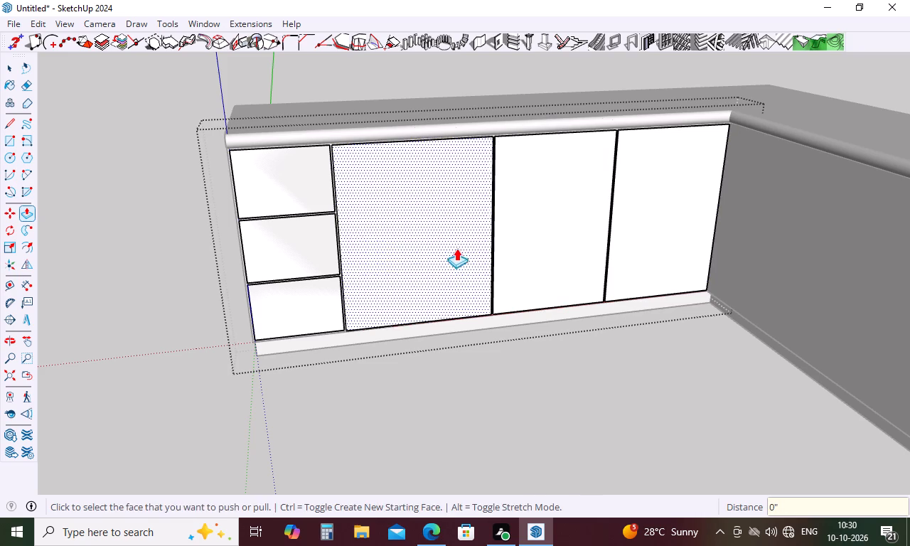
double_click(321, 178)
double_click(307, 228)
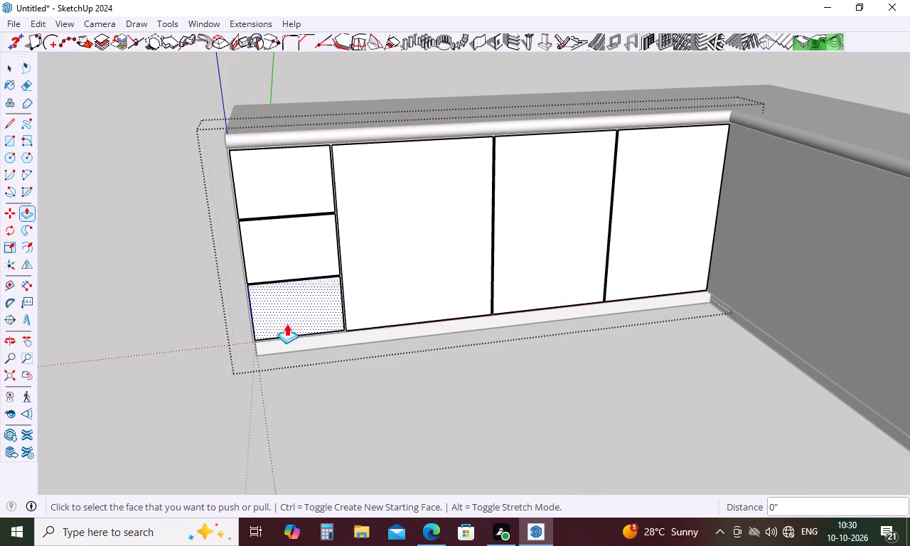
double_click(290, 311)
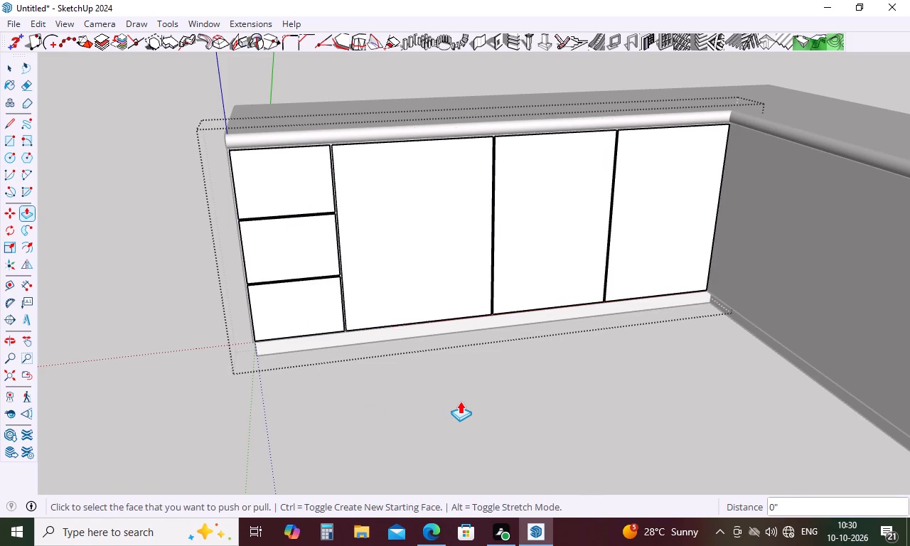
Check the raised fronts from the counter's end side and close the front panel group.
key(space)
scroll(454, 406, down, 1)
middle_drag(454, 406, 500, 226)
scroll(291, 275, up, 5)
middle_drag(289, 276, 490, 346)
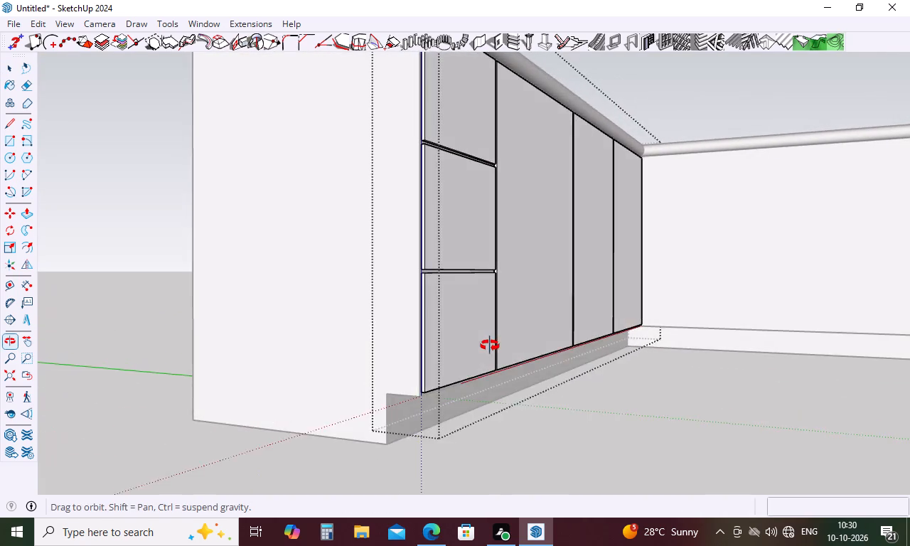
middle_drag(490, 346, 424, 444)
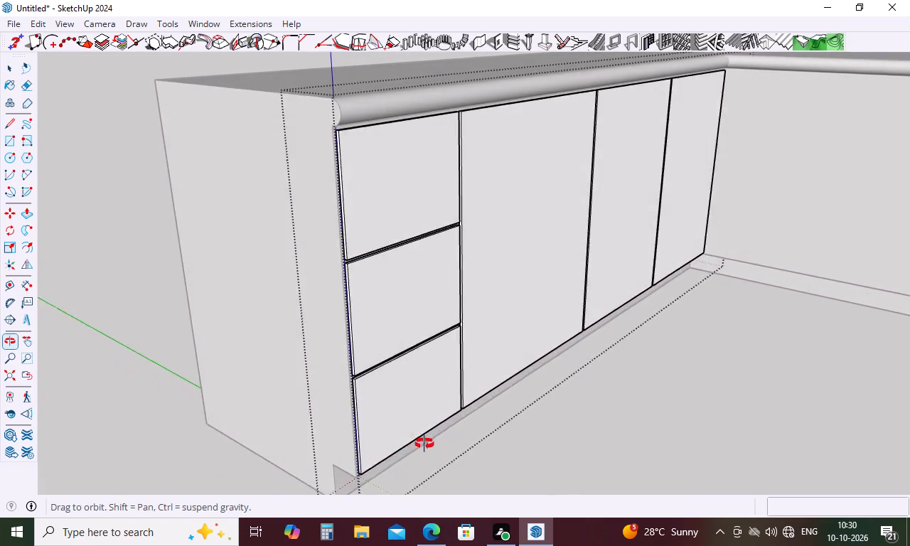
middle_drag(424, 444, 355, 360)
scroll(350, 207, down, 11)
click(333, 359)
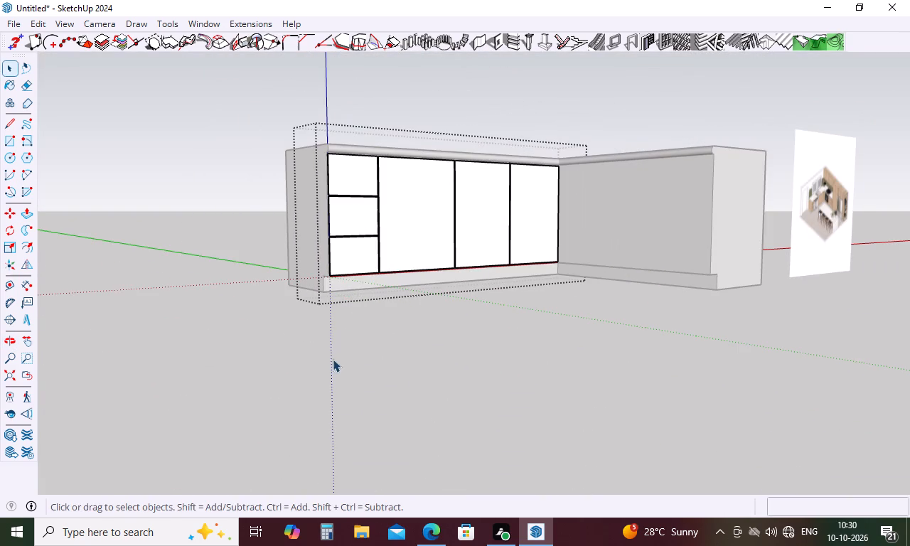
Examine the reference image's lower cabinets, especially the corner, oven and drawer fronts beside the tall cabinets.
scroll(276, 262, down, 11)
scroll(601, 223, up, 6)
middle_drag(574, 247, 498, 279)
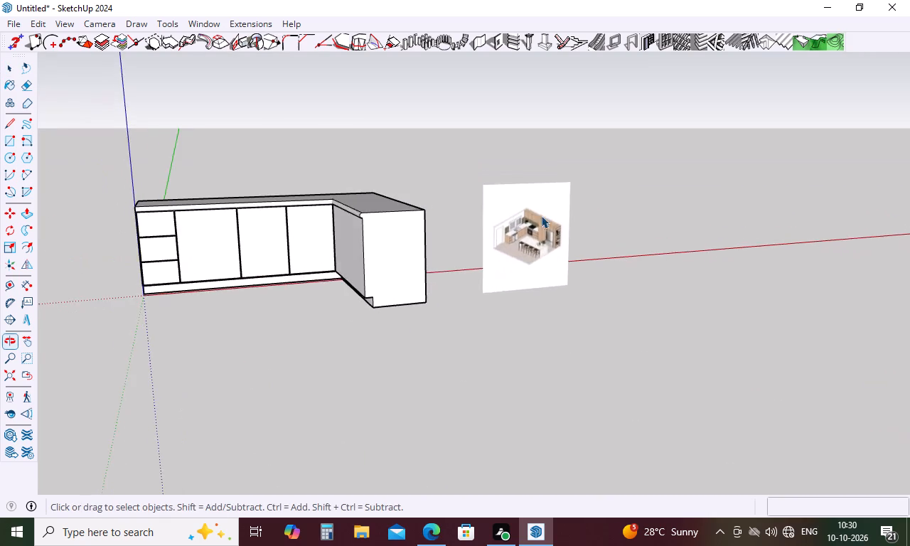
scroll(552, 203, up, 13)
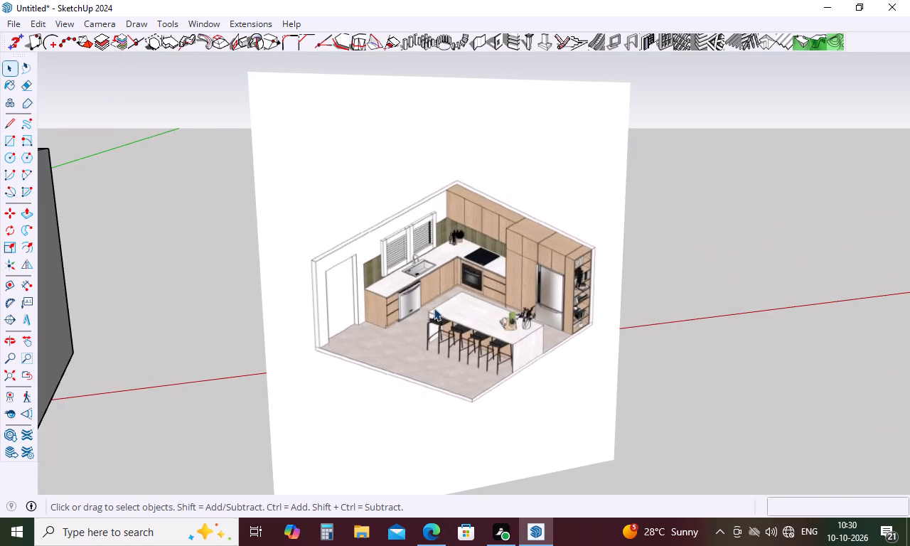
scroll(473, 268, up, 4)
middle_drag(477, 286, 473, 203)
scroll(455, 281, up, 9)
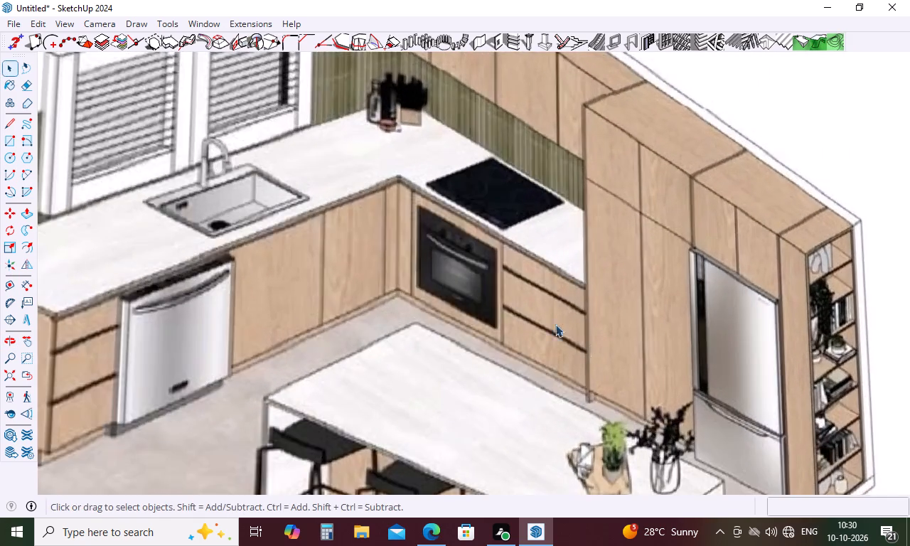
scroll(597, 333, up, 4)
middle_drag(604, 306, 584, 292)
scroll(579, 268, down, 5)
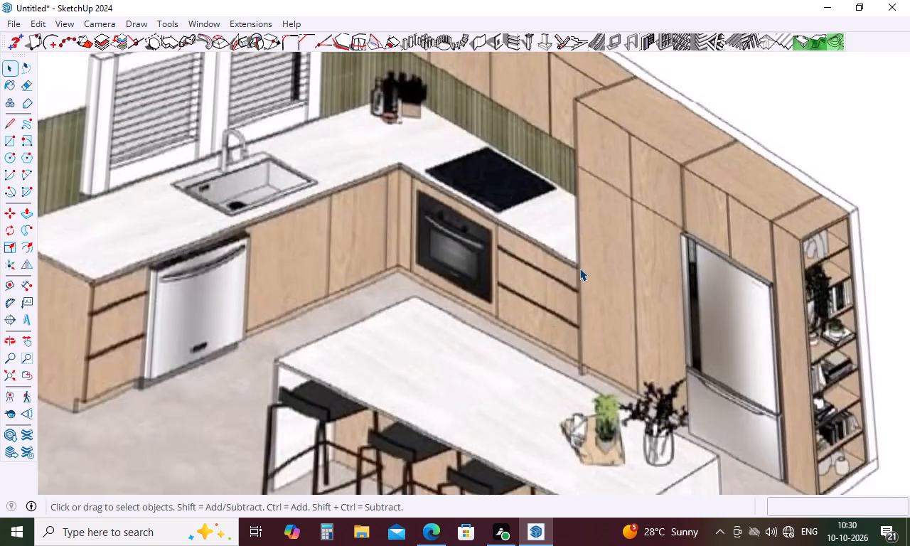
scroll(579, 268, down, 16)
scroll(583, 266, down, 6)
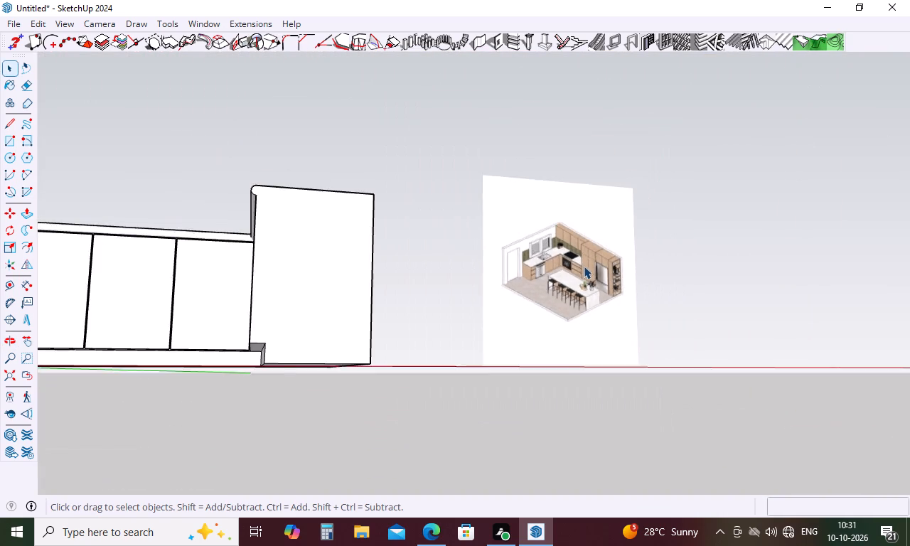
scroll(584, 266, down, 5)
Compare the overall kitchen layout in the reference image with the modelled L-shaped counter and its plain second leg.
middle_drag(570, 296, 516, 370)
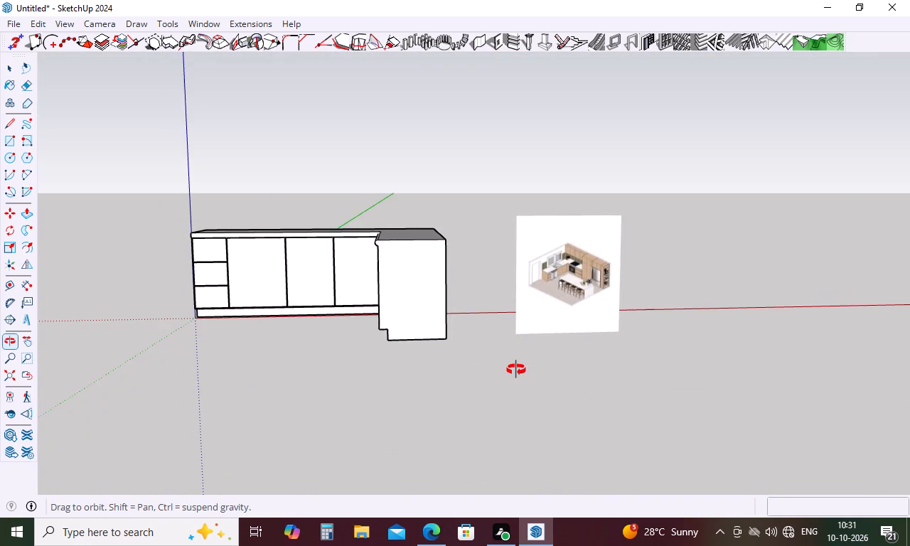
middle_drag(516, 370, 574, 374)
scroll(610, 264, up, 12)
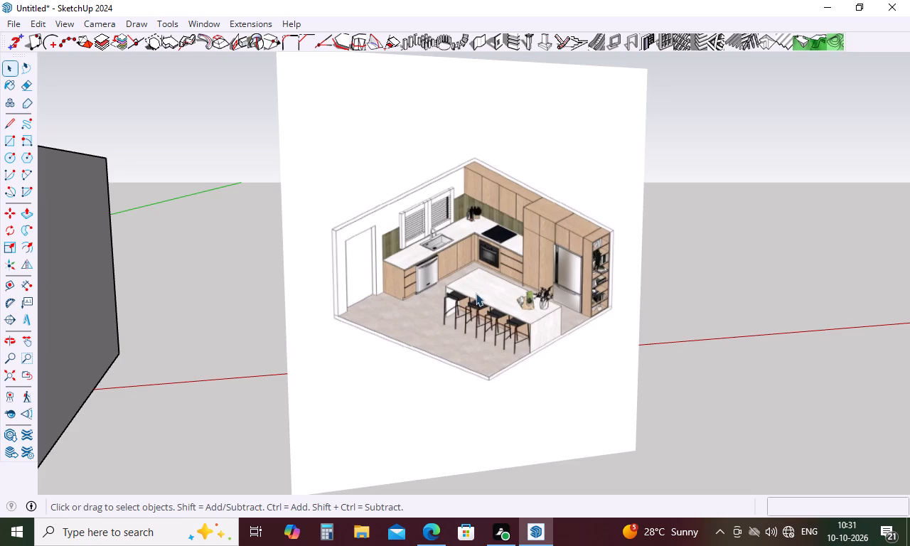
scroll(547, 225, down, 4)
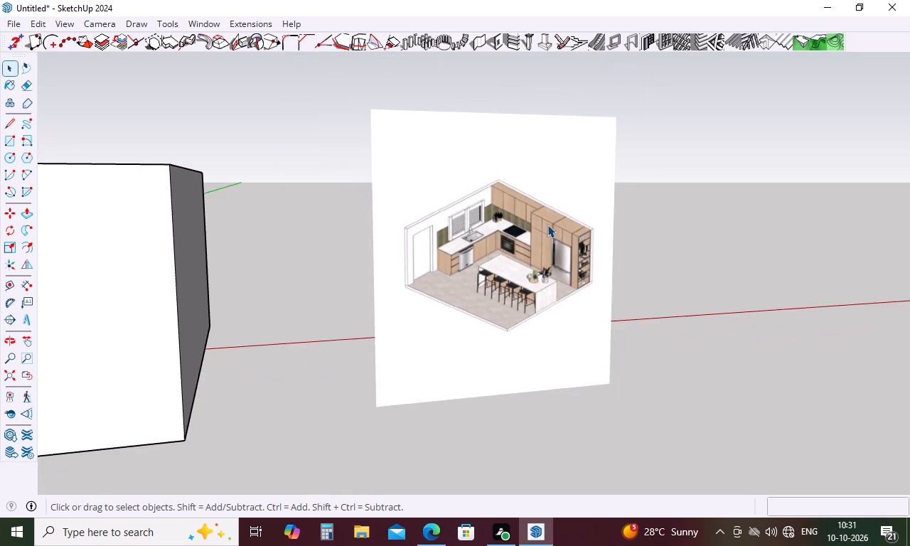
scroll(547, 225, down, 4)
scroll(542, 257, up, 4)
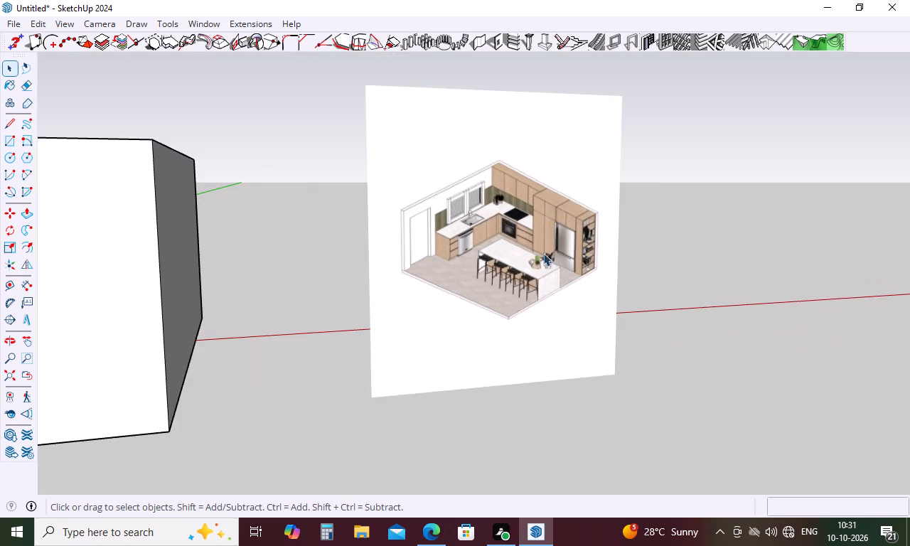
scroll(549, 247, up, 9)
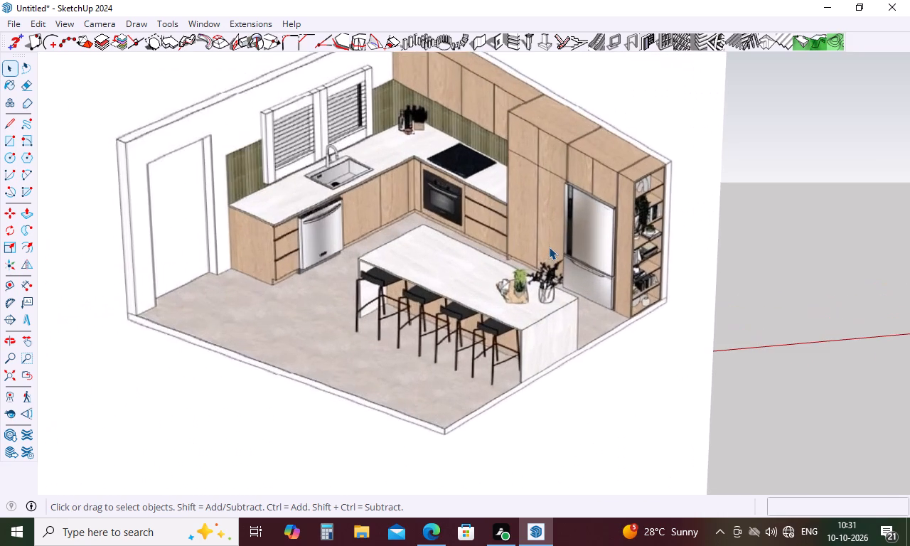
middle_drag(549, 247, 580, 282)
scroll(663, 181, down, 6)
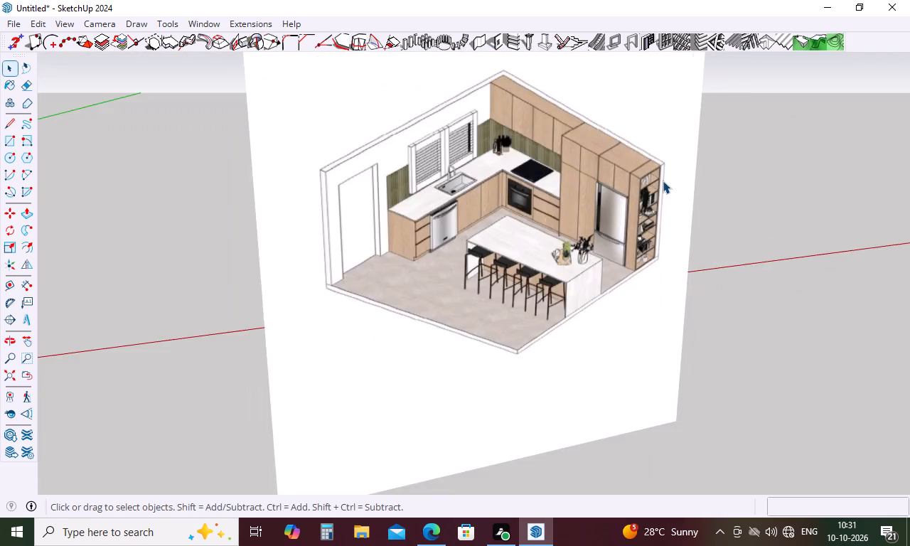
scroll(663, 181, down, 8)
scroll(663, 181, up, 4)
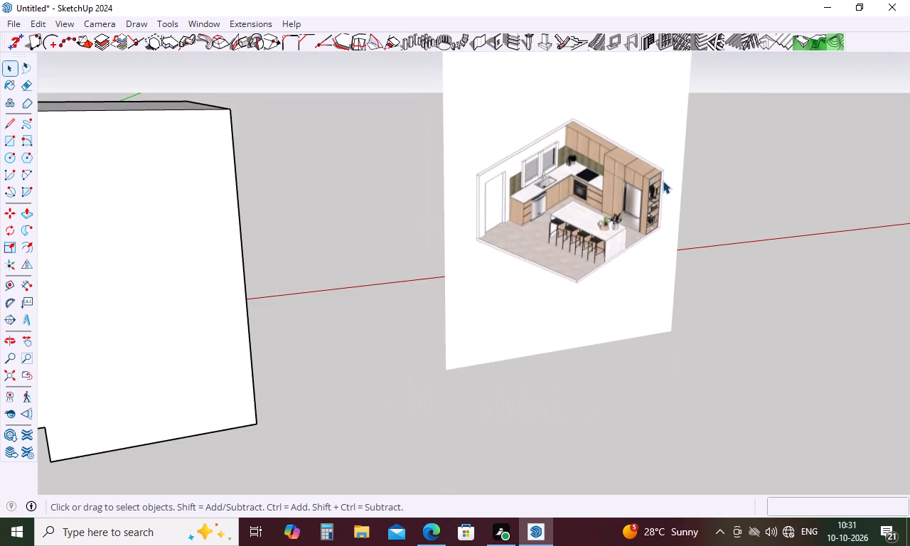
scroll(663, 181, down, 14)
scroll(653, 182, up, 4)
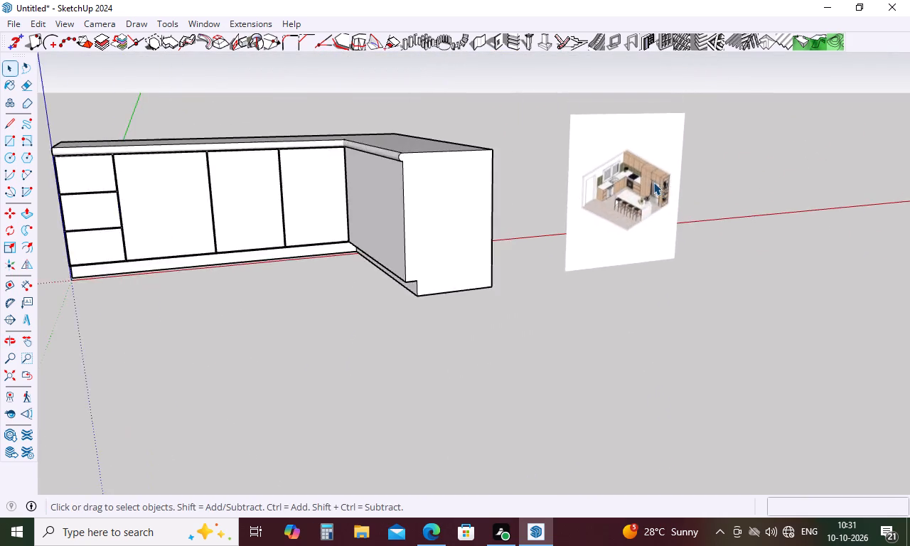
scroll(653, 182, up, 12)
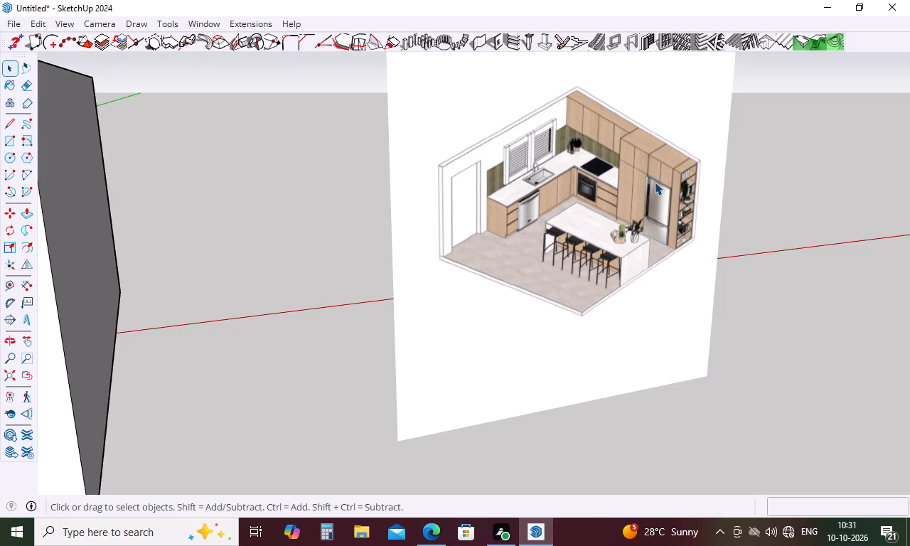
scroll(653, 193, down, 4)
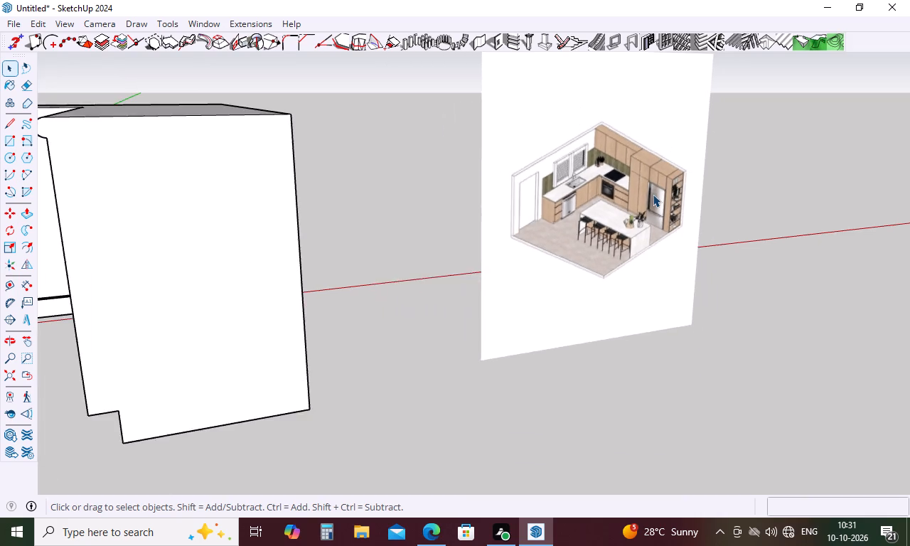
scroll(653, 194, down, 10)
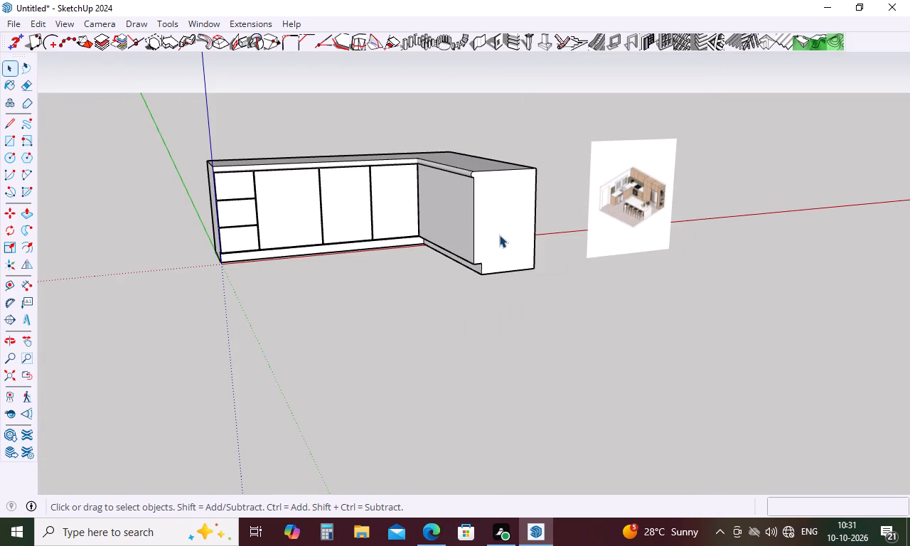
middle_drag(473, 248, 717, 274)
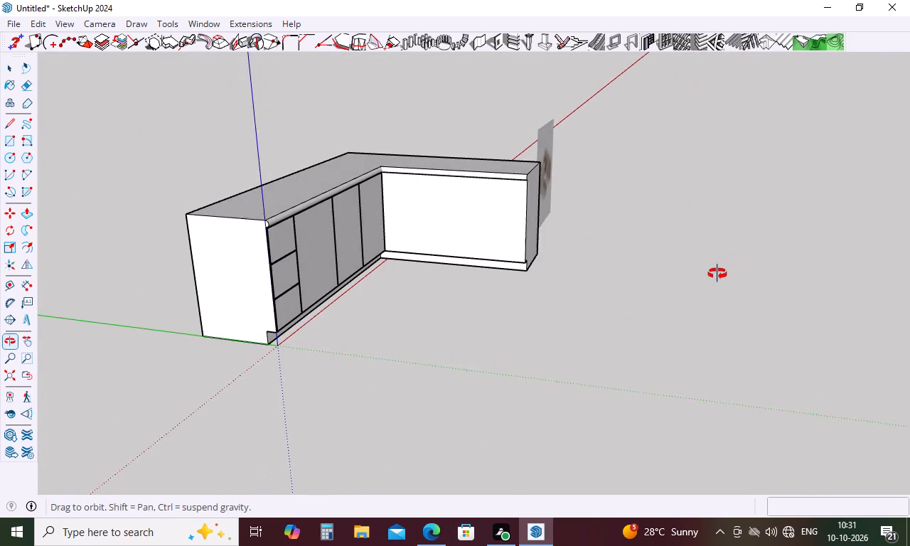
middle_drag(717, 274, 702, 289)
middle_drag(649, 181, 400, 220)
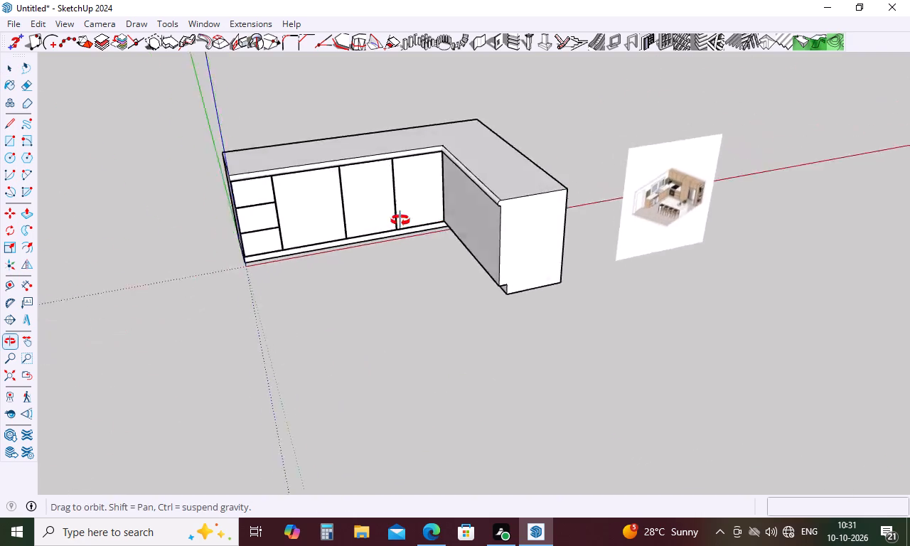
Examine the reference image's corner, oven and drawer fronts along the counter leg that meets the tall cabinets.
middle_drag(400, 220, 221, 255)
scroll(655, 303, up, 5)
scroll(747, 268, up, 8)
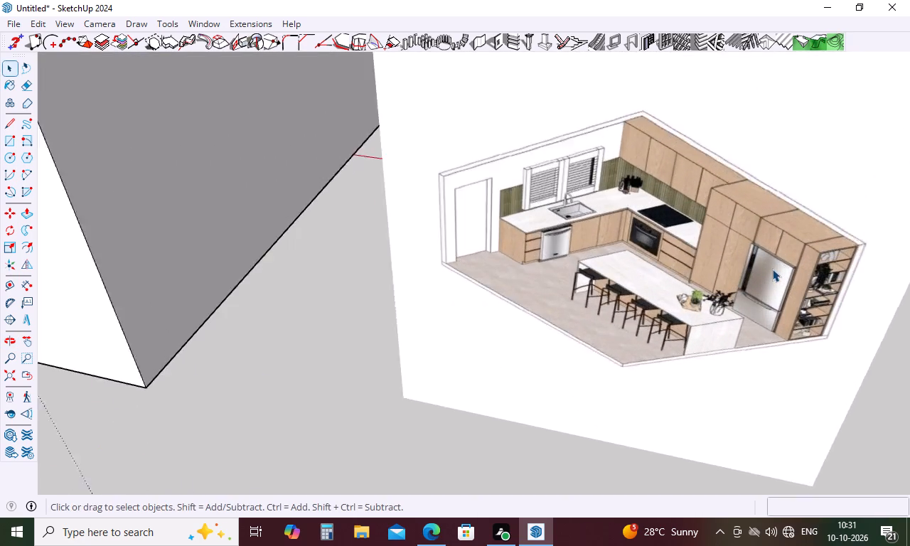
scroll(772, 269, up, 8)
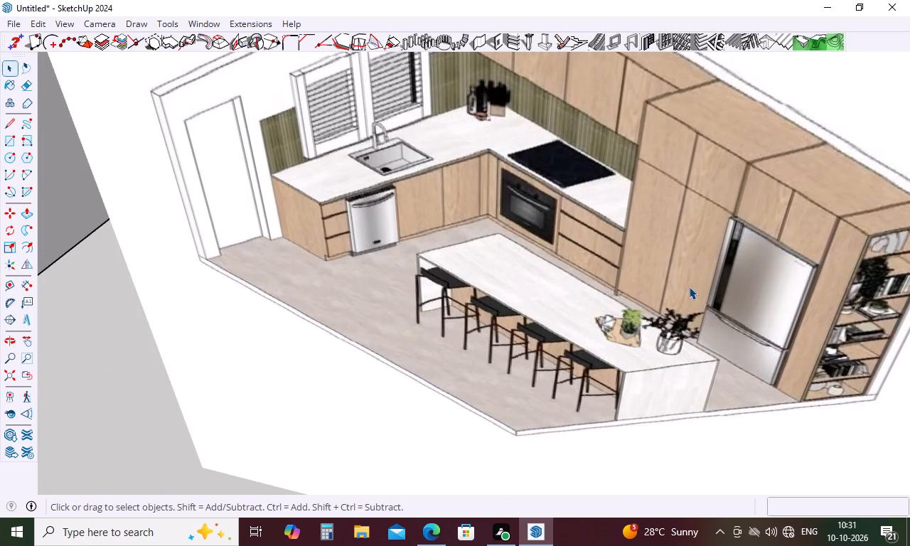
scroll(689, 287, down, 5)
middle_drag(689, 286, 819, 282)
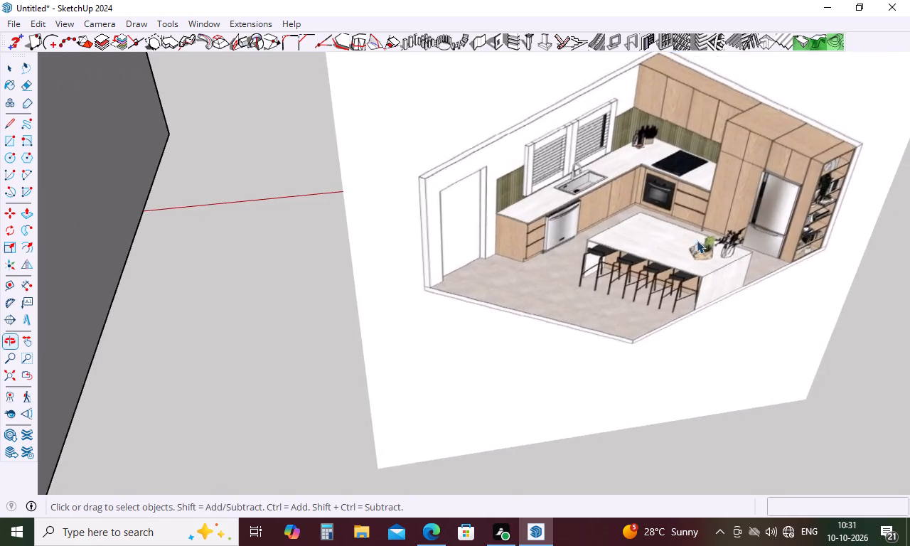
scroll(707, 193, up, 17)
scroll(717, 183, down, 6)
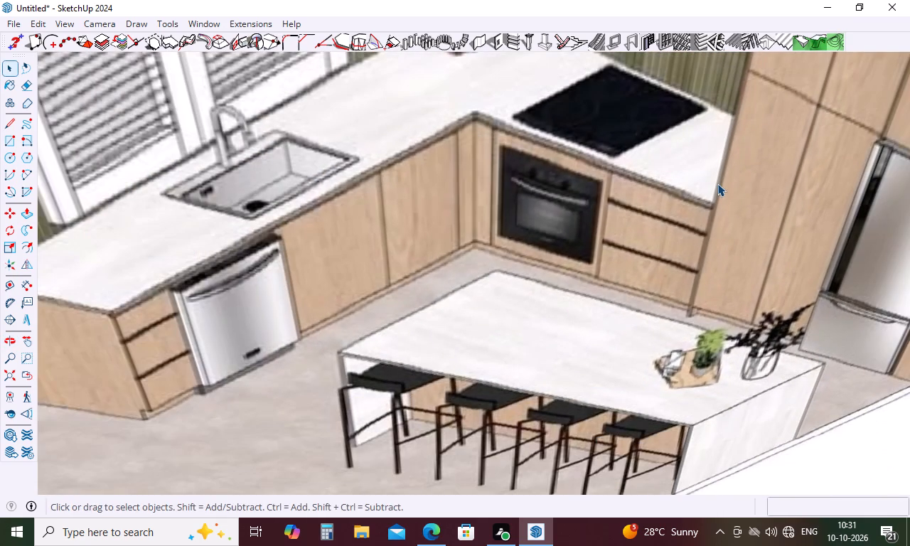
scroll(717, 183, down, 15)
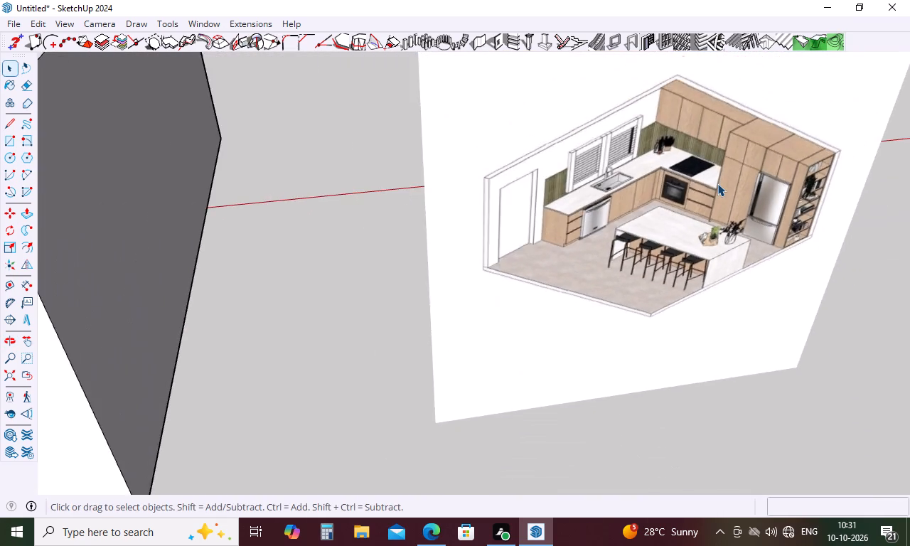
scroll(717, 183, down, 17)
middle_drag(717, 188, 778, 182)
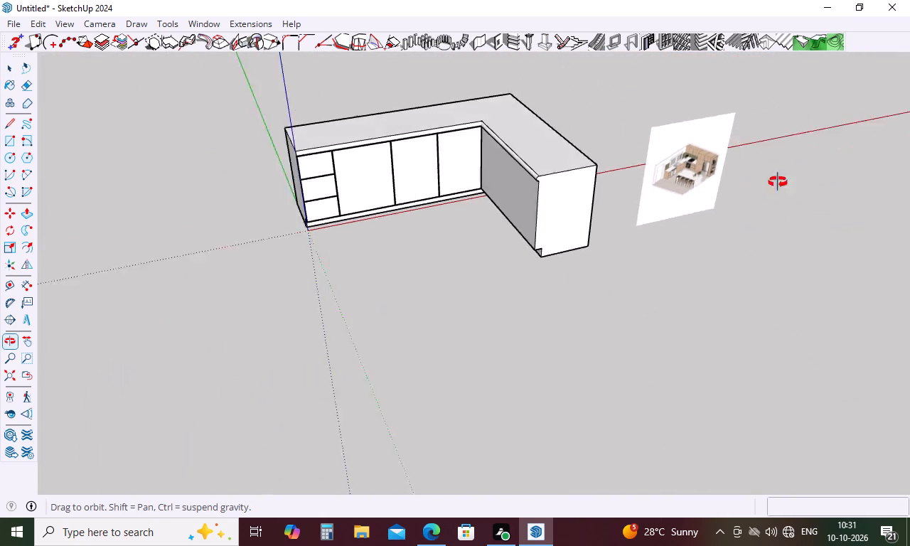
Inspect the modelled counter's plain second leg from its end side and its inner front.
middle_drag(778, 182, 685, 198)
scroll(580, 236, up, 11)
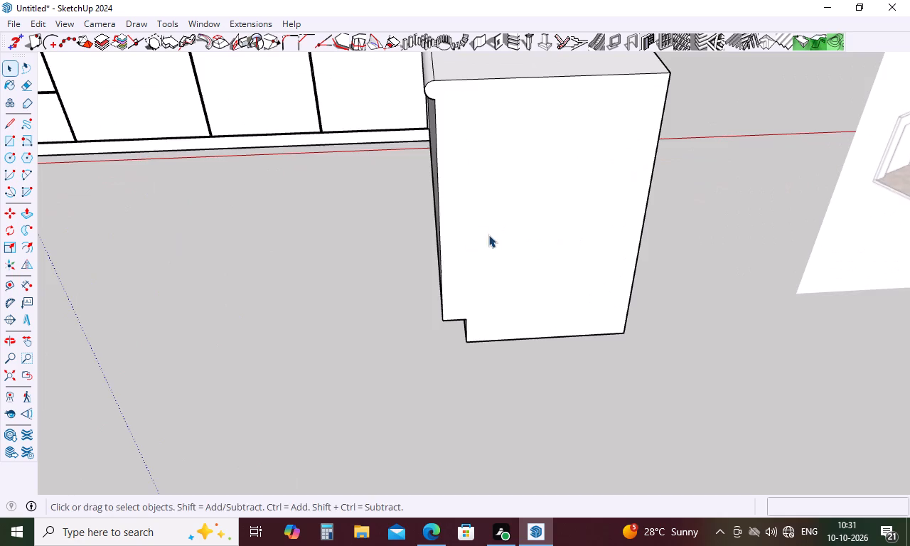
middle_drag(483, 239, 640, 237)
scroll(515, 239, down, 11)
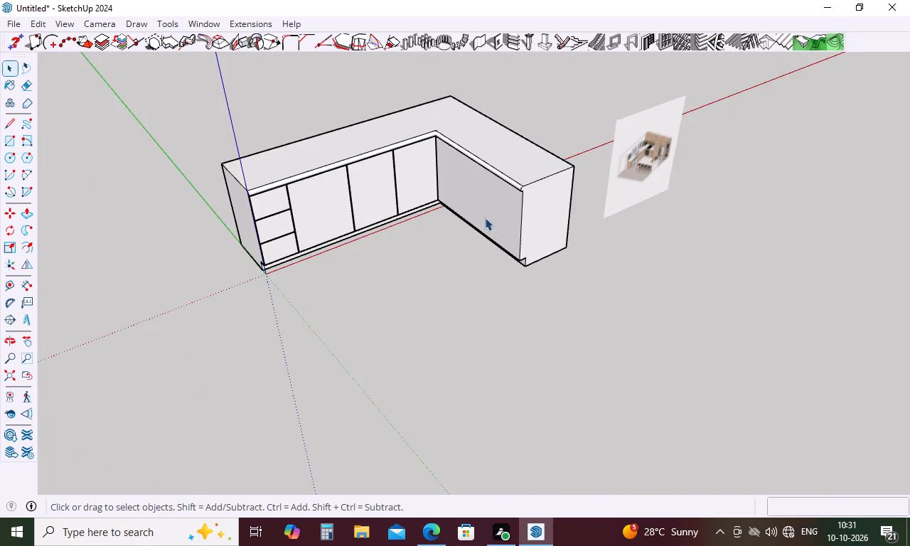
scroll(485, 218, down, 5)
scroll(670, 204, up, 2)
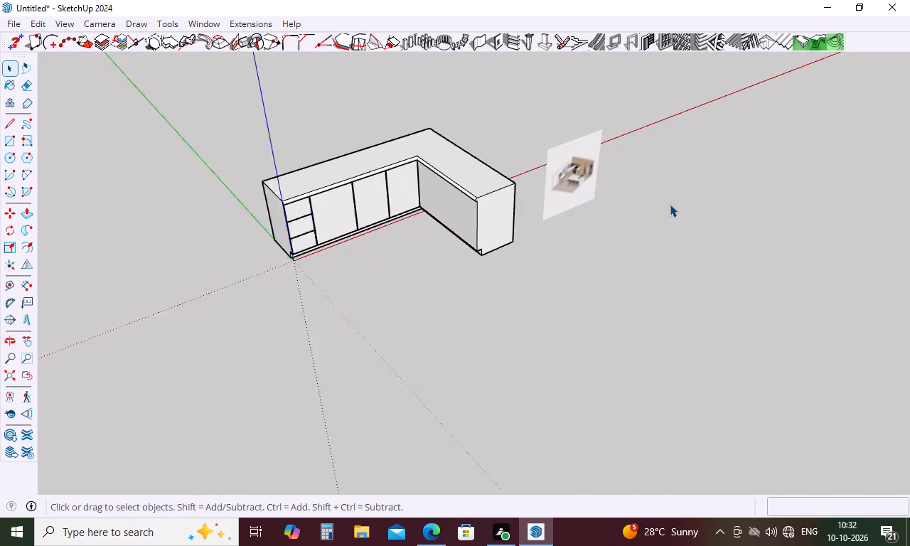
scroll(670, 204, up, 6)
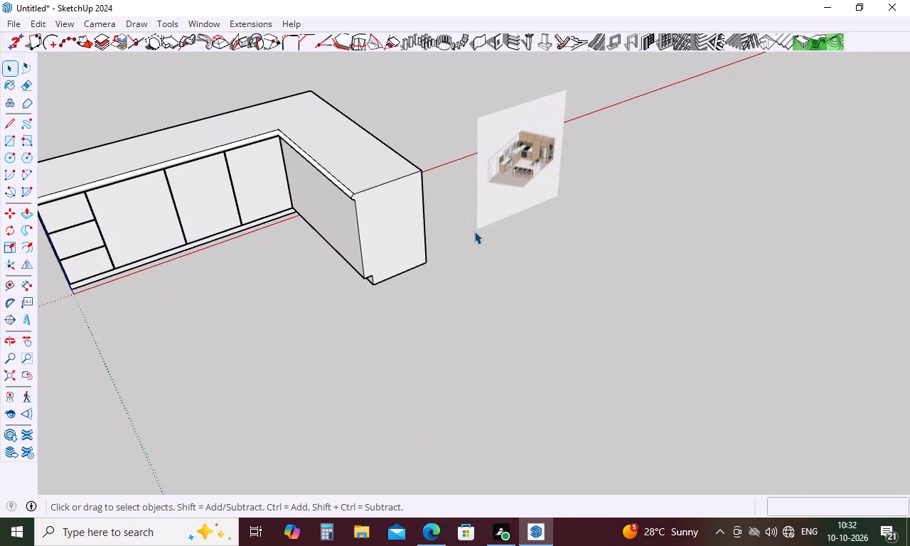
scroll(402, 240, down, 10)
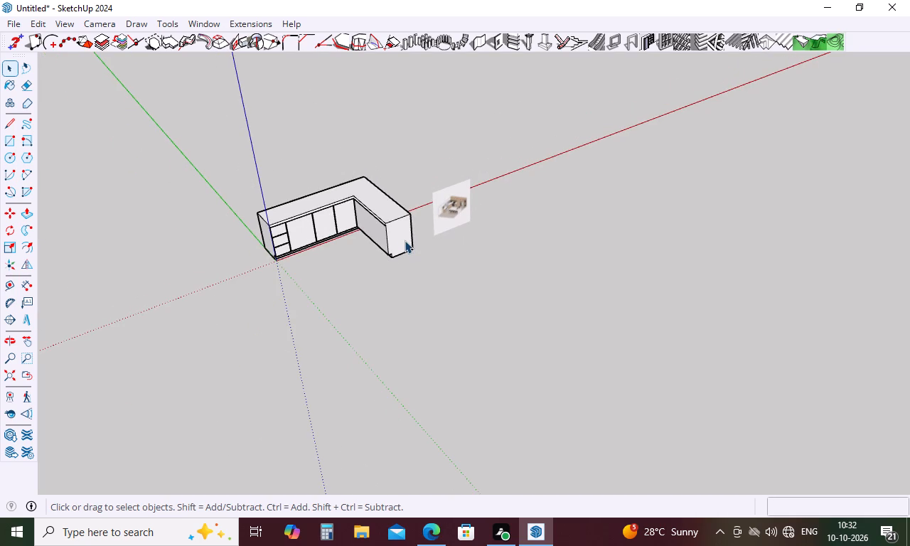
middle_drag(400, 259, 480, 240)
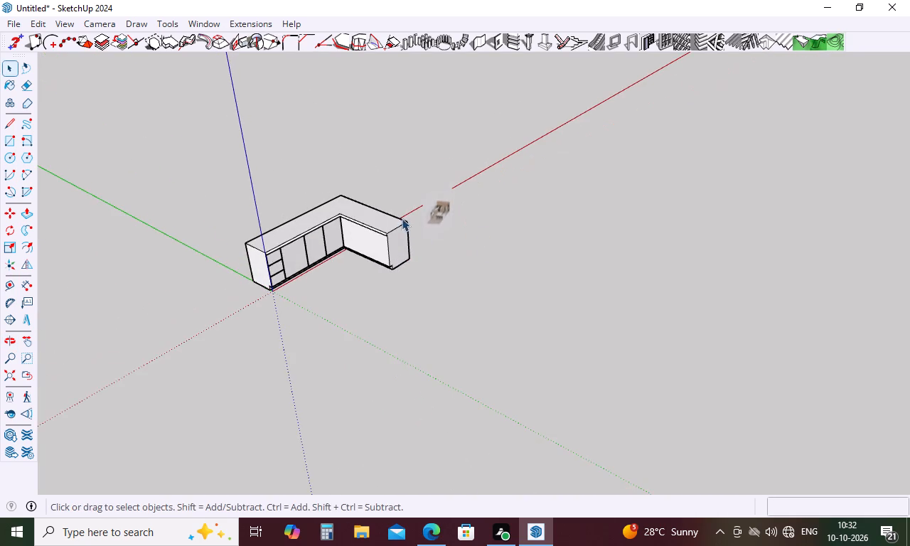
Compare the reference image's oven and drawer run with the inner front of the modelled second leg.
scroll(408, 205, up, 20)
scroll(408, 205, up, 9)
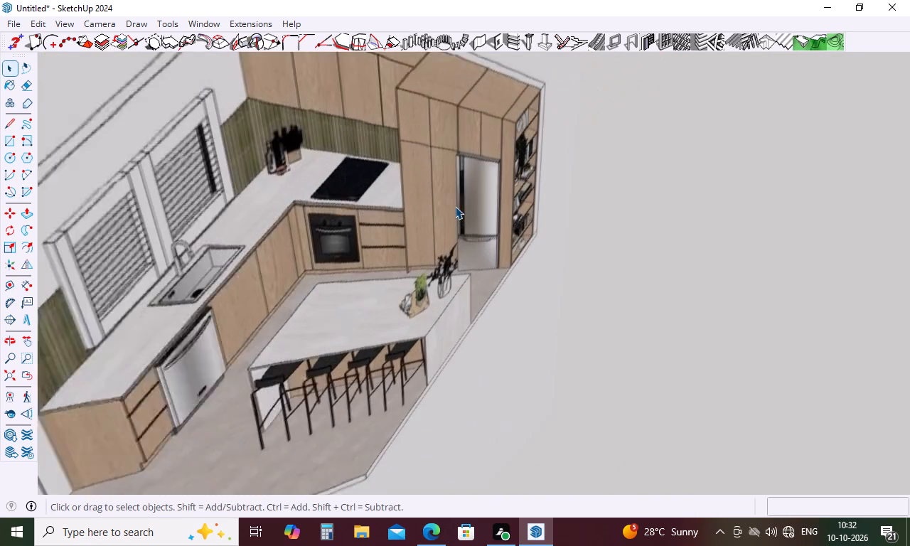
scroll(455, 206, up, 1)
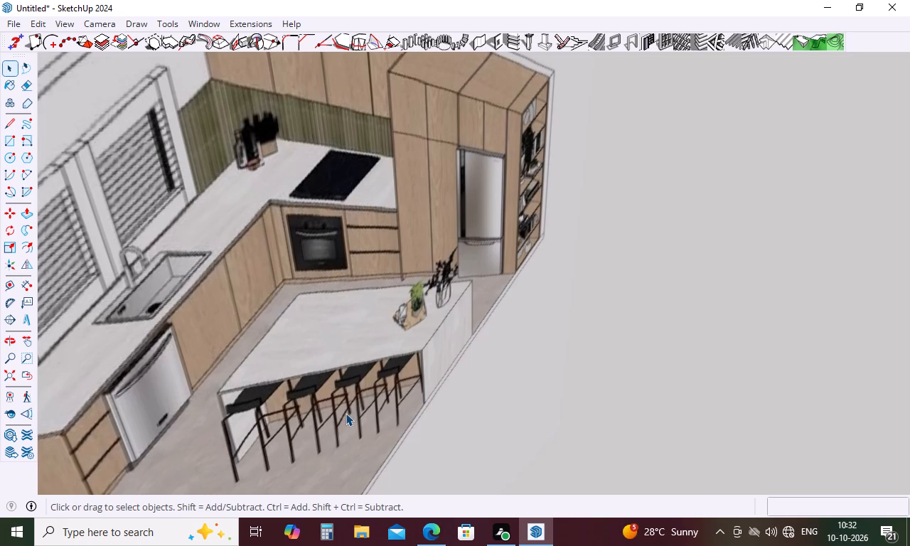
scroll(644, 232, down, 1)
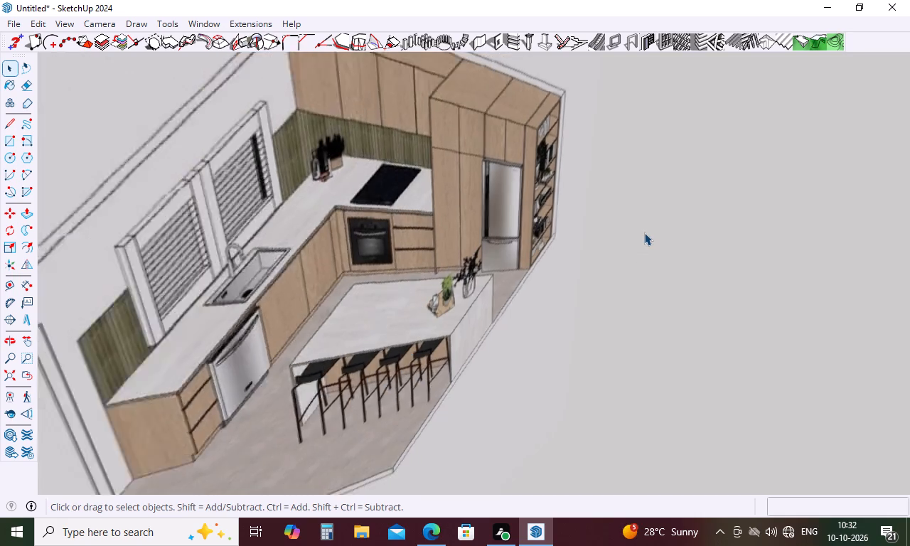
scroll(644, 232, down, 18)
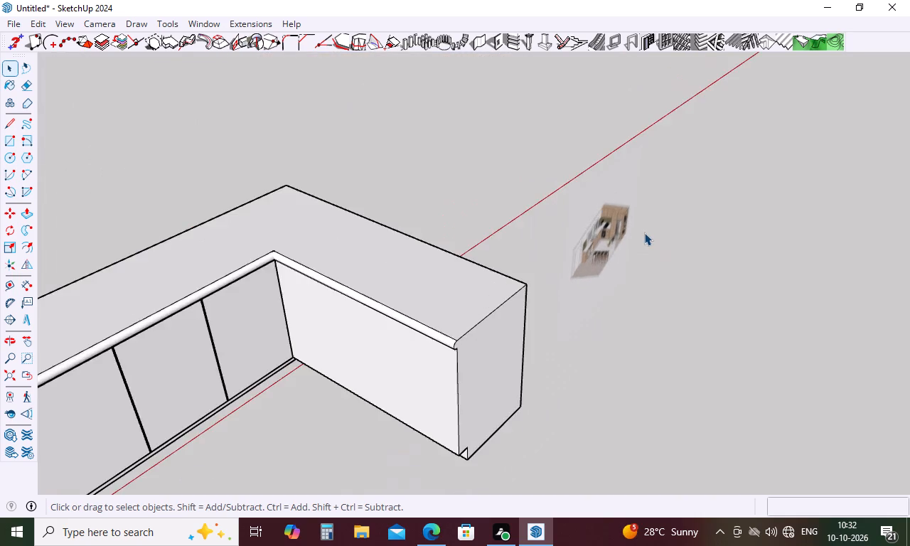
scroll(644, 232, down, 1)
scroll(644, 232, up, 1)
scroll(644, 232, down, 10)
middle_drag(565, 350, 616, 243)
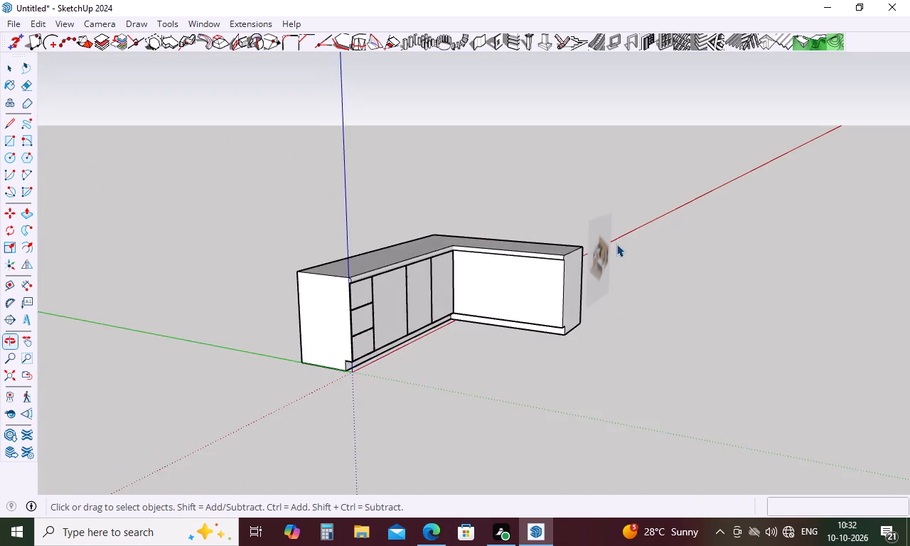
Examine the reference image's whole layout, including the tall cabinets, refrigerator and open shelving beside the oven run.
scroll(616, 244, up, 12)
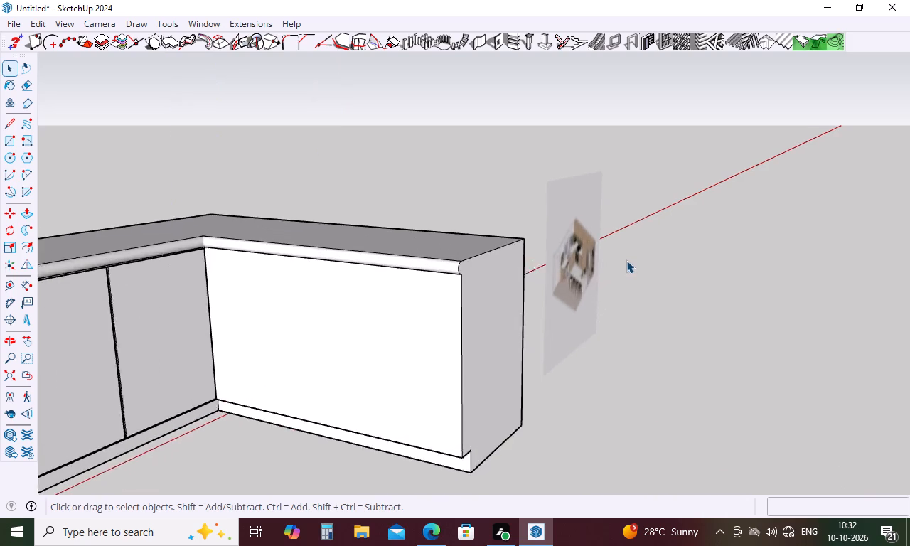
scroll(626, 260, up, 13)
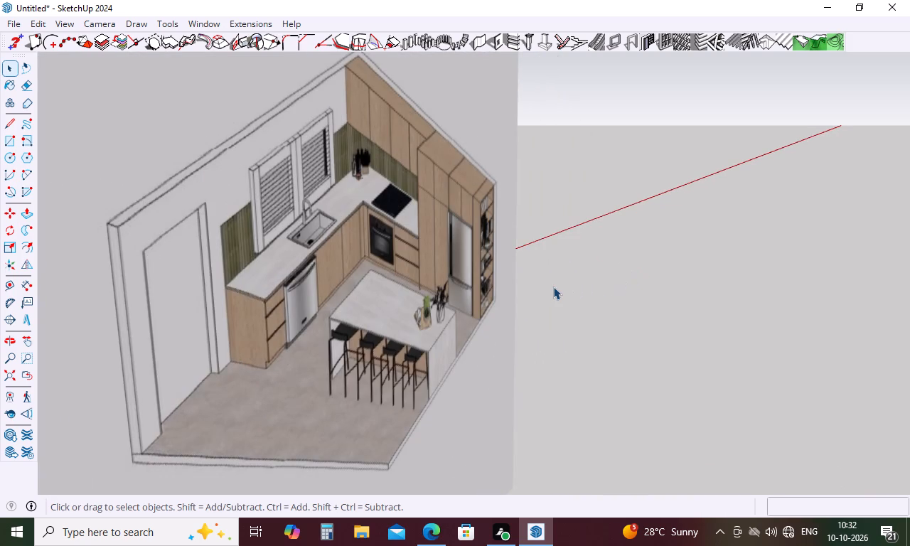
scroll(538, 290, up, 3)
middle_drag(538, 290, 564, 223)
scroll(535, 245, down, 3)
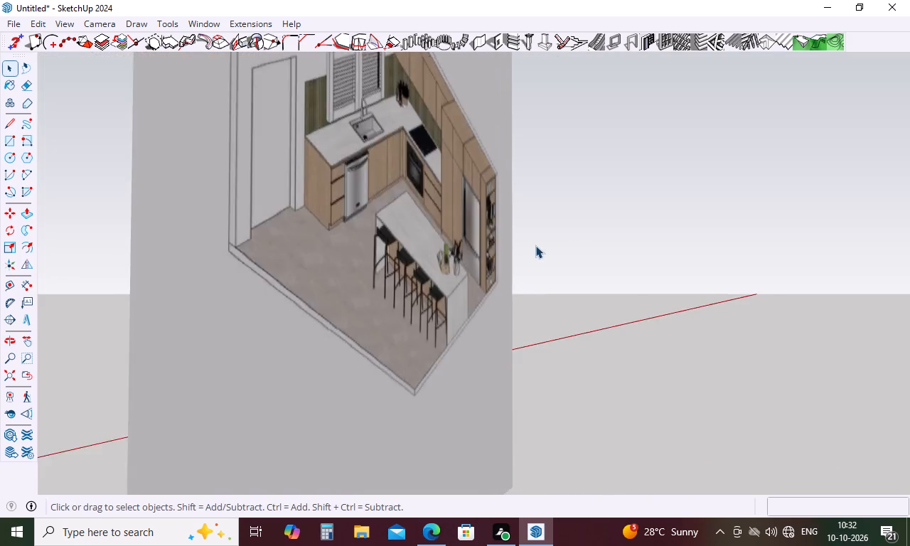
scroll(535, 245, down, 6)
middle_drag(543, 247, 218, 304)
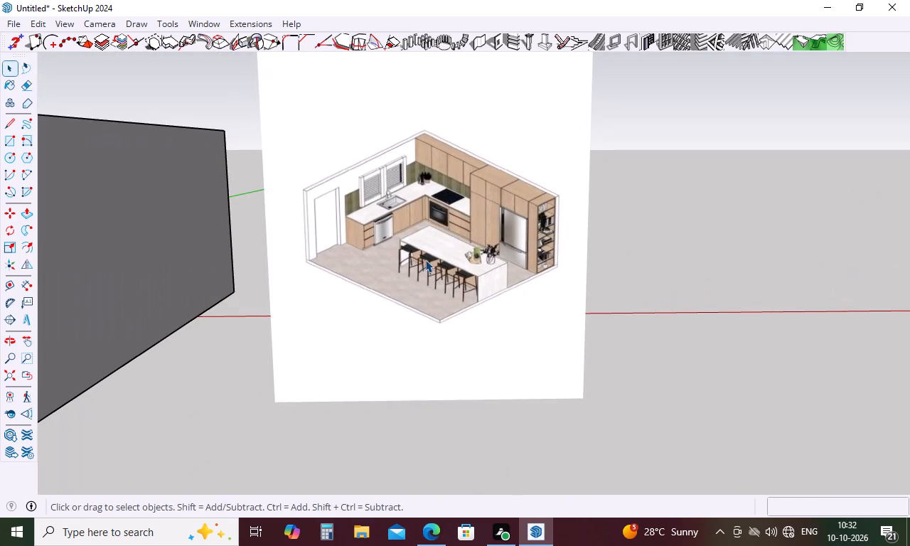
scroll(575, 198, up, 4)
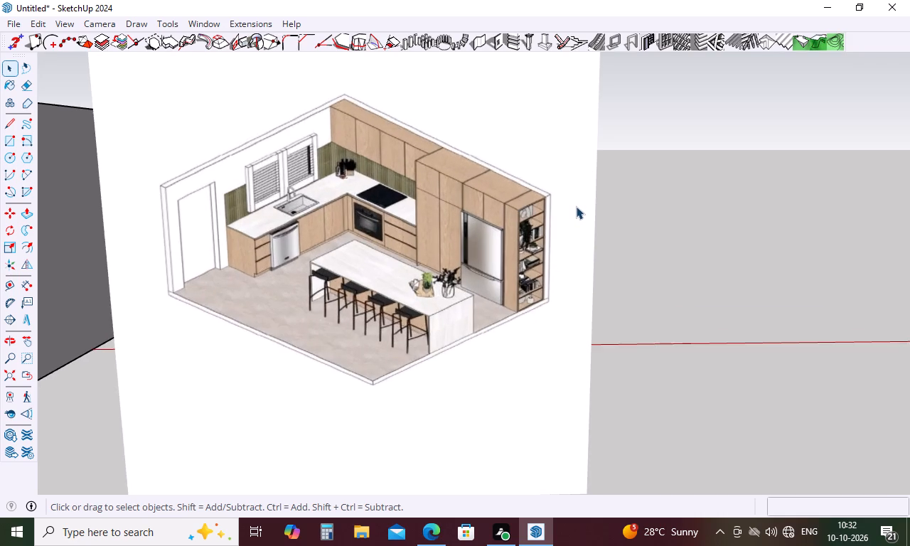
scroll(576, 242, up, 4)
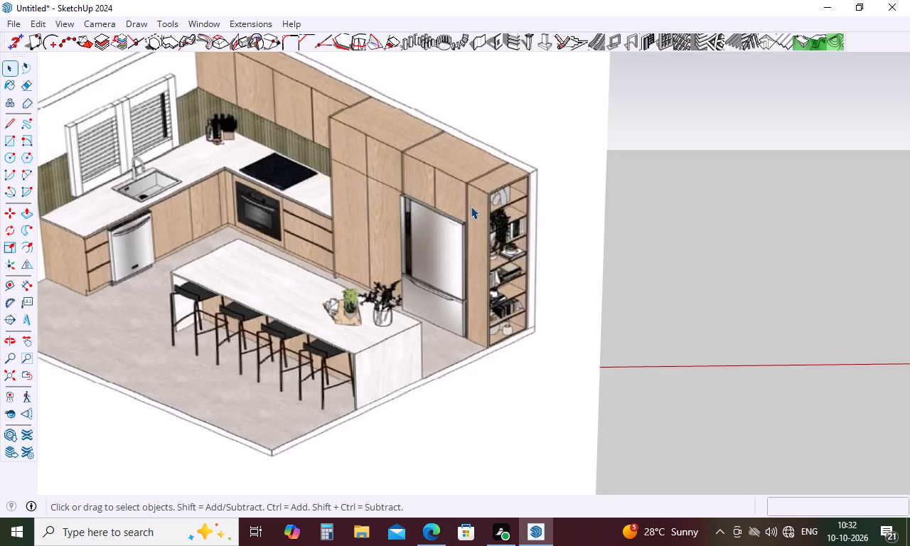
scroll(471, 206, down, 1)
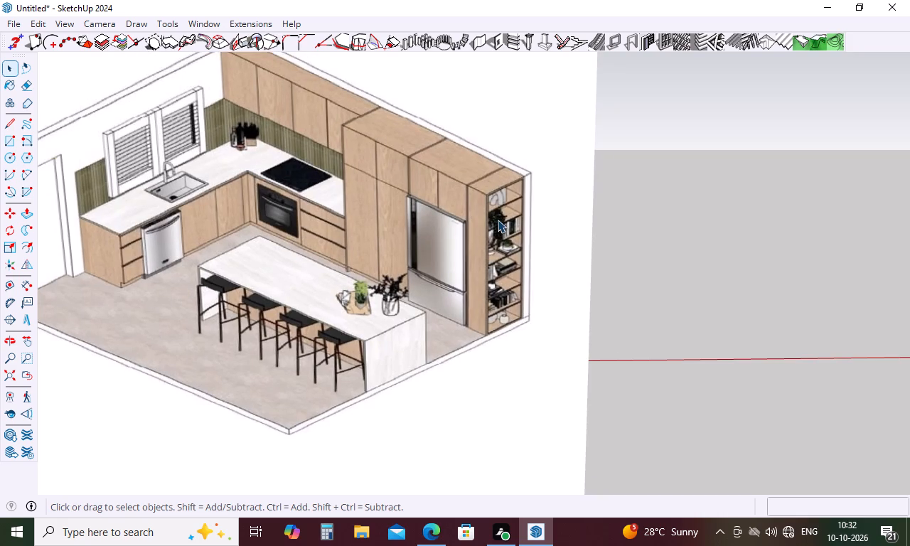
scroll(498, 220, down, 12)
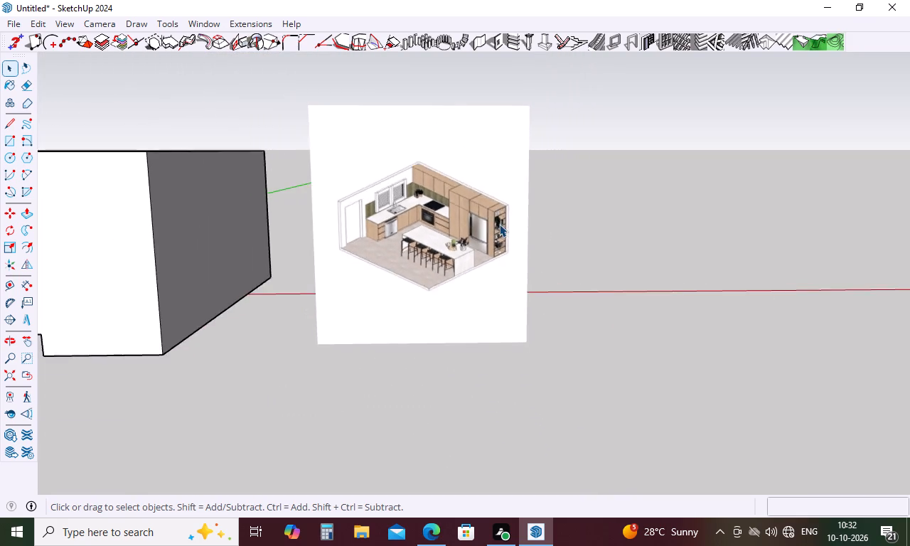
scroll(499, 224, down, 8)
Place a vertical guide 0.3 inches from the inner corner edge on the second leg's front face.
middle_drag(456, 290, 856, 347)
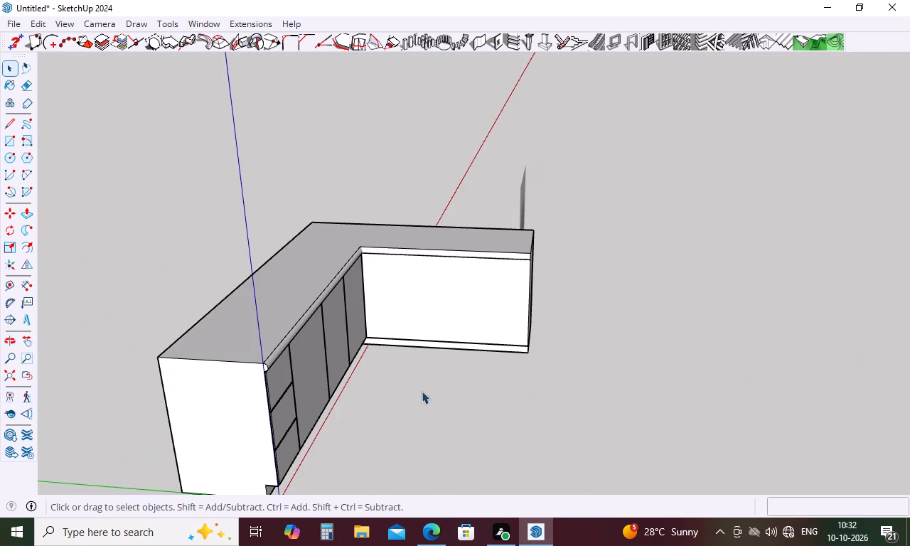
scroll(419, 383, up, 5)
key(t)
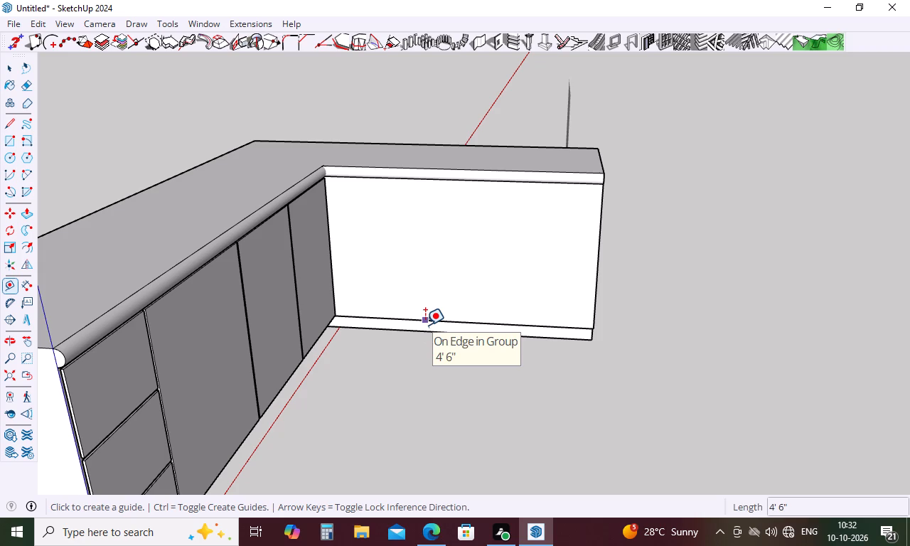
click(325, 232)
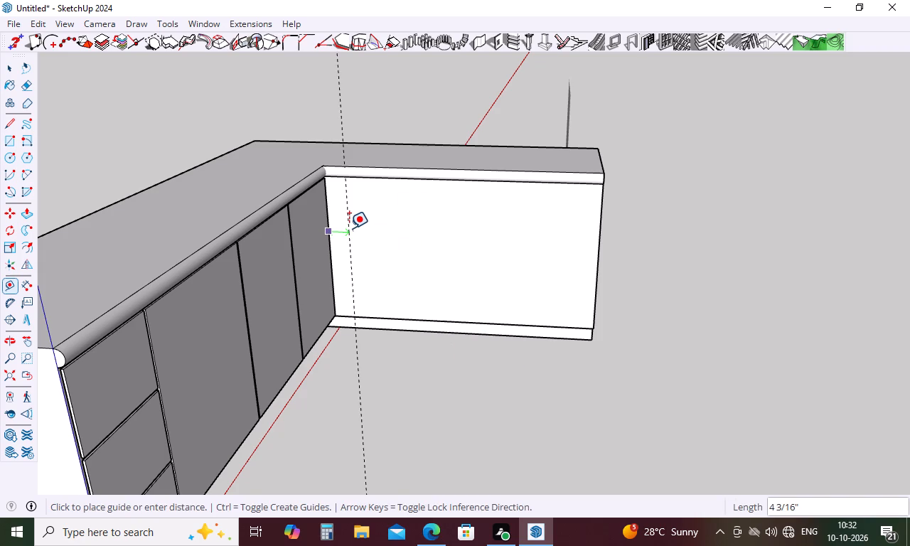
key(period)
key(3)
key(Return)
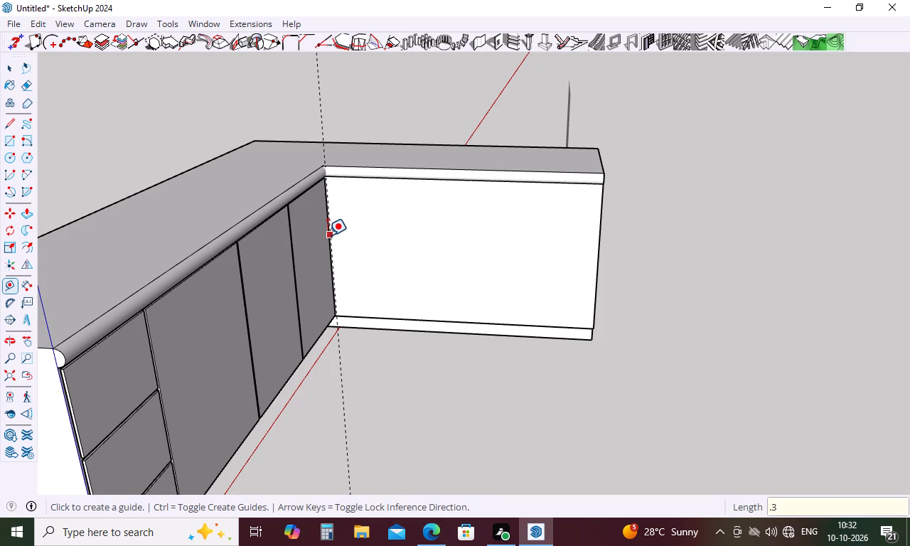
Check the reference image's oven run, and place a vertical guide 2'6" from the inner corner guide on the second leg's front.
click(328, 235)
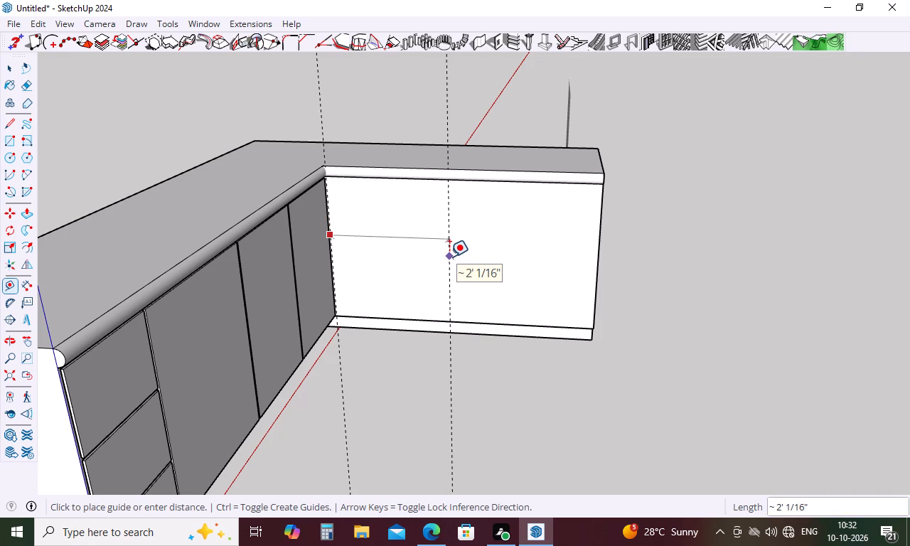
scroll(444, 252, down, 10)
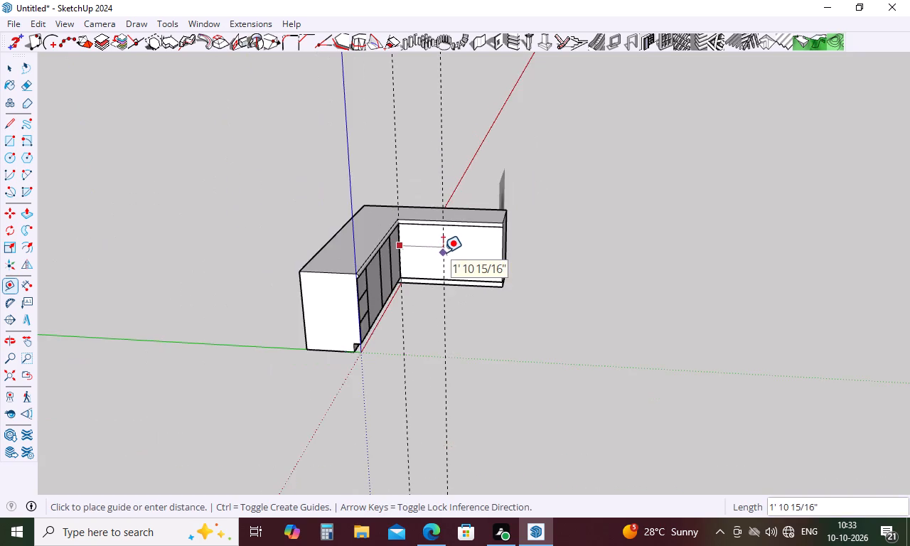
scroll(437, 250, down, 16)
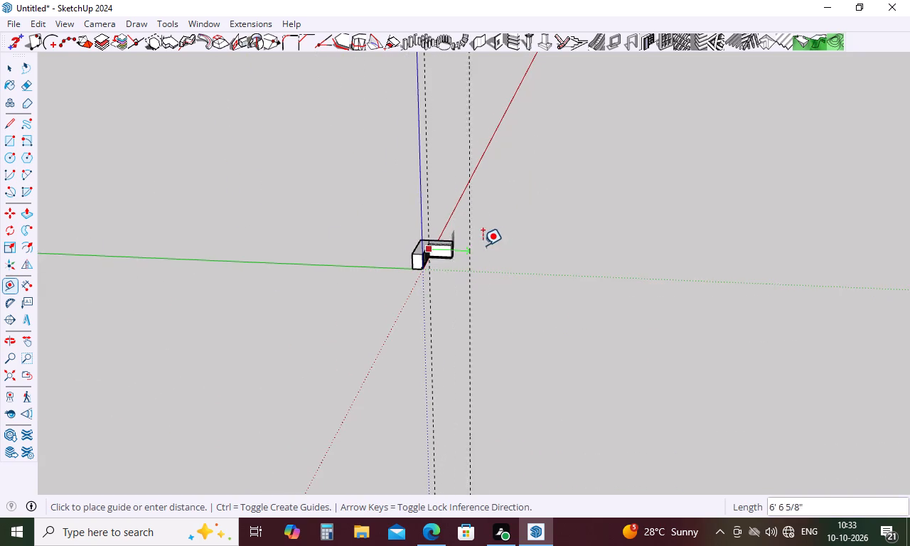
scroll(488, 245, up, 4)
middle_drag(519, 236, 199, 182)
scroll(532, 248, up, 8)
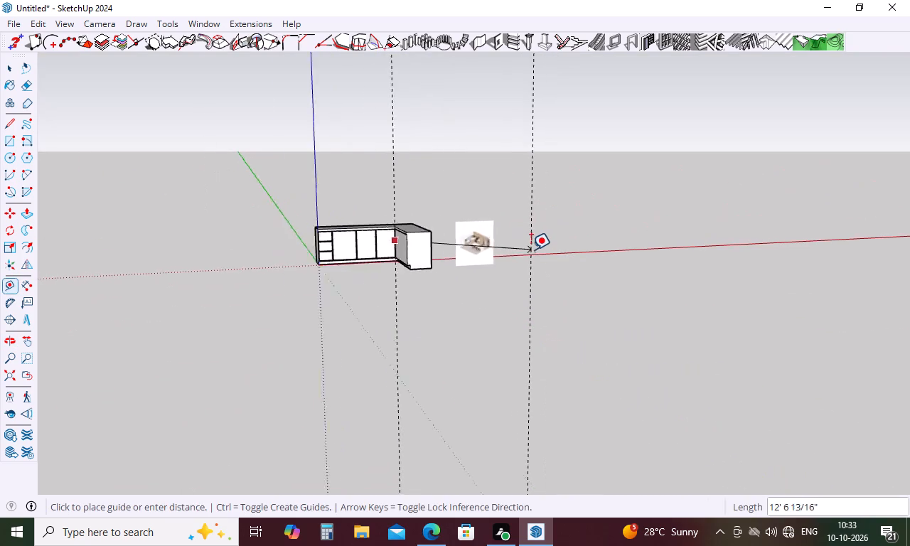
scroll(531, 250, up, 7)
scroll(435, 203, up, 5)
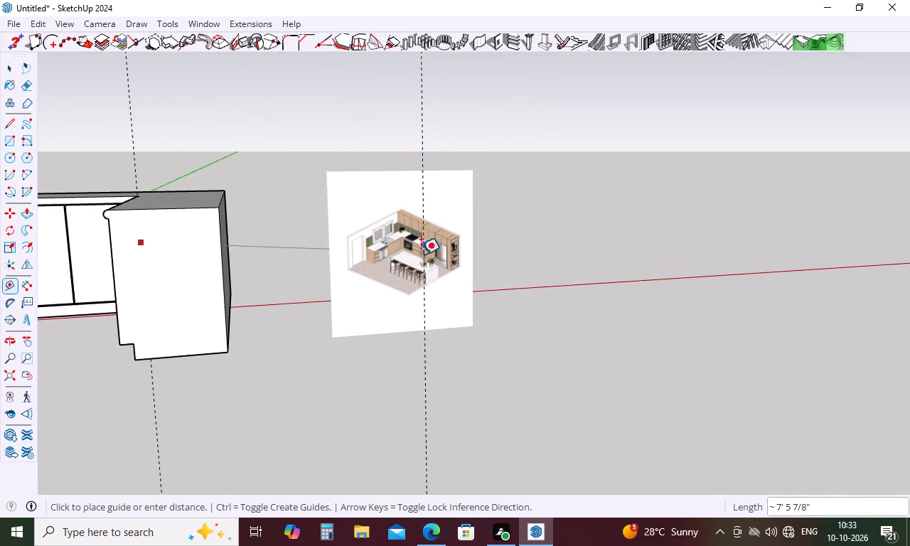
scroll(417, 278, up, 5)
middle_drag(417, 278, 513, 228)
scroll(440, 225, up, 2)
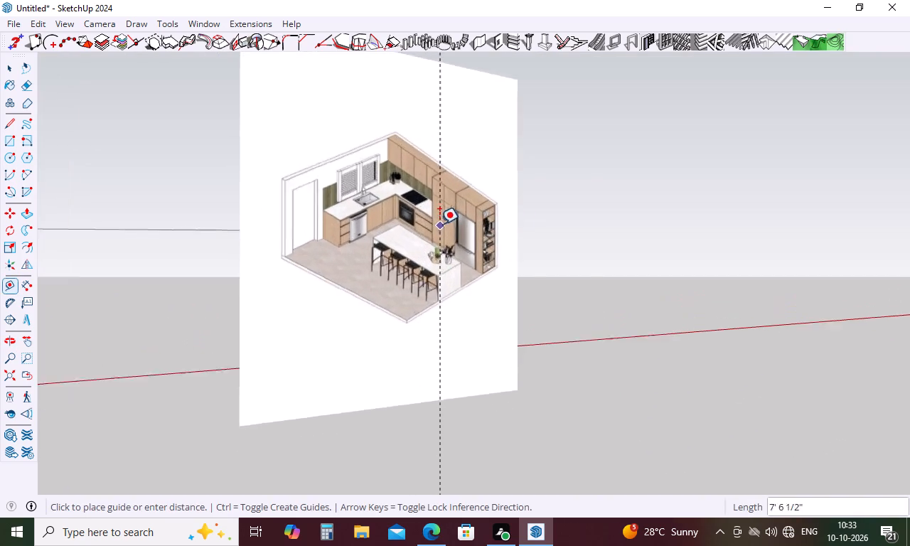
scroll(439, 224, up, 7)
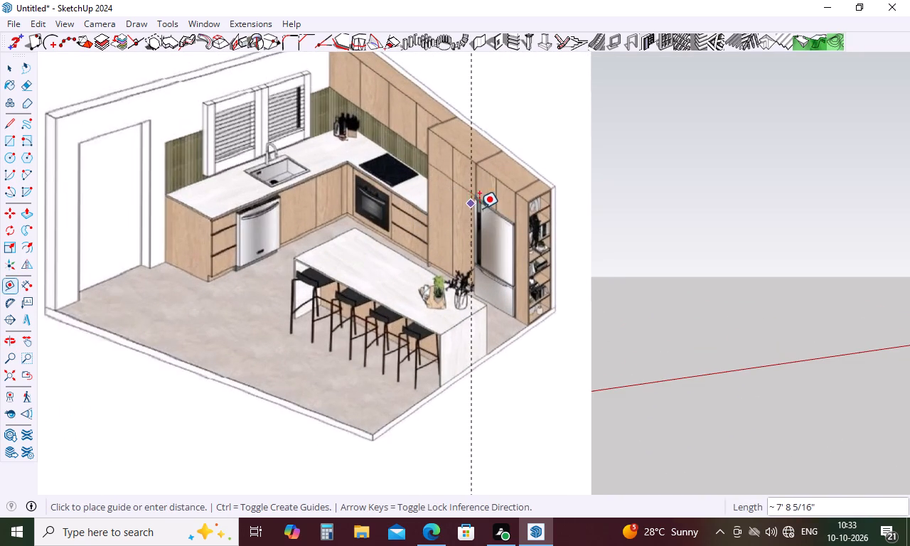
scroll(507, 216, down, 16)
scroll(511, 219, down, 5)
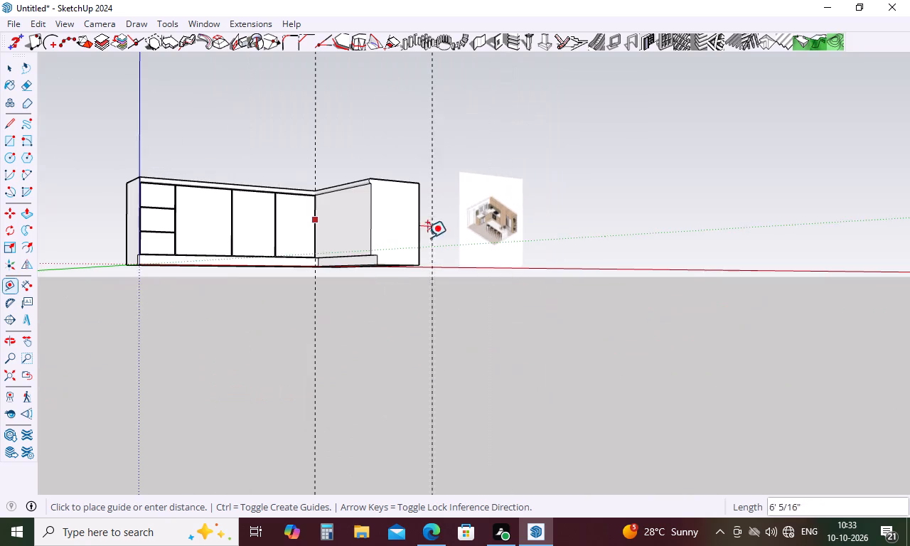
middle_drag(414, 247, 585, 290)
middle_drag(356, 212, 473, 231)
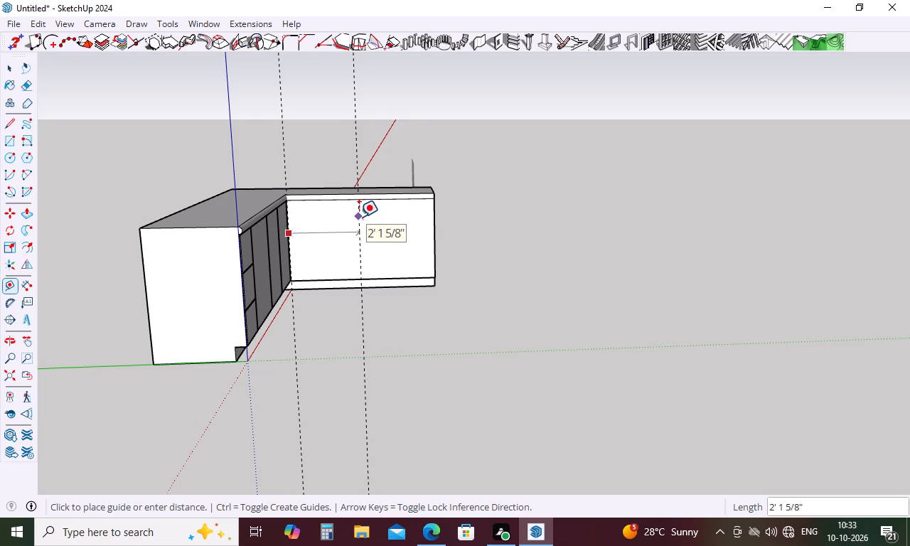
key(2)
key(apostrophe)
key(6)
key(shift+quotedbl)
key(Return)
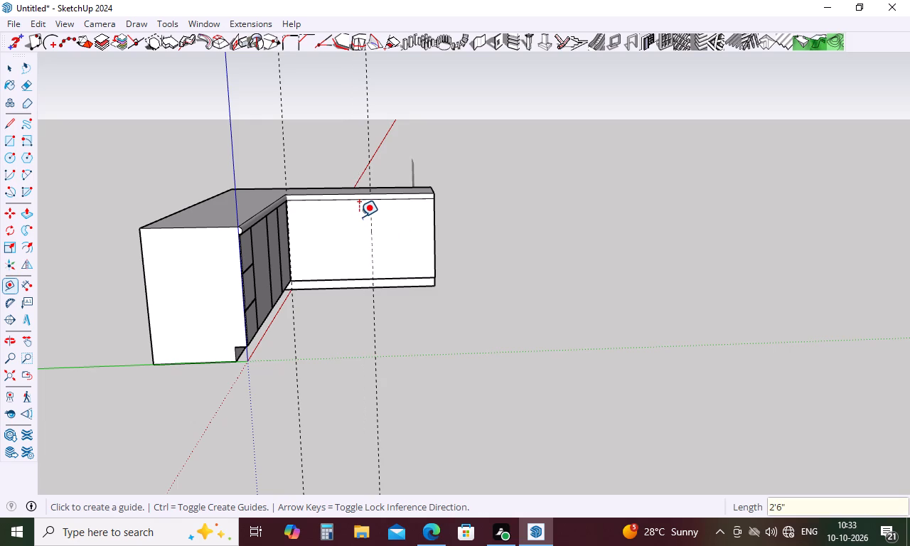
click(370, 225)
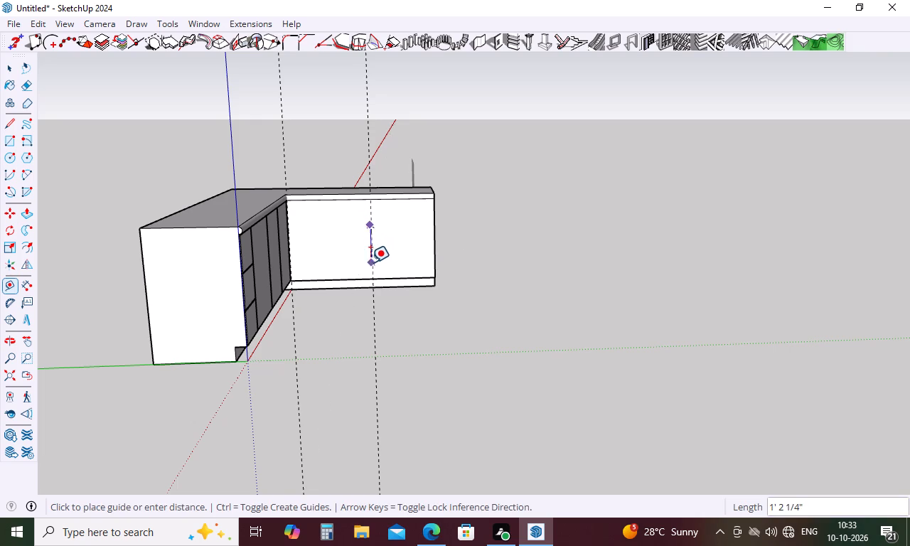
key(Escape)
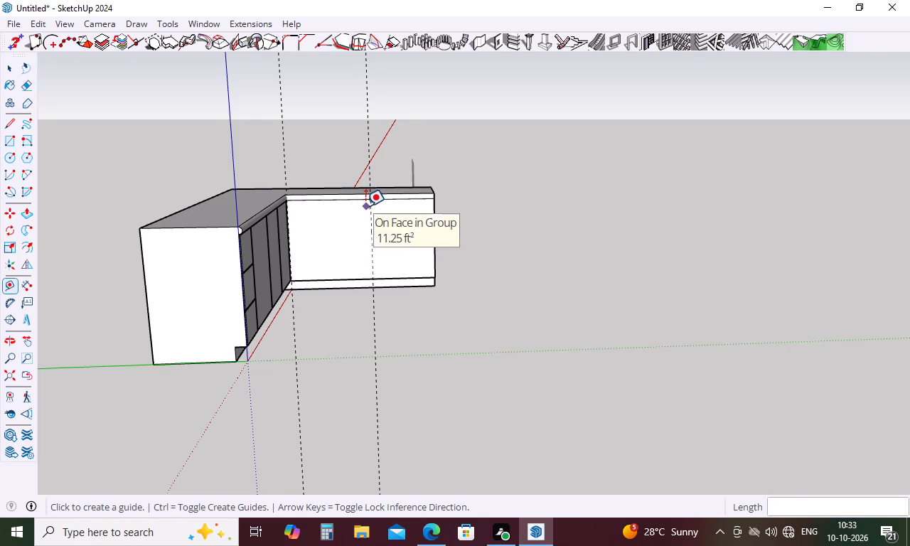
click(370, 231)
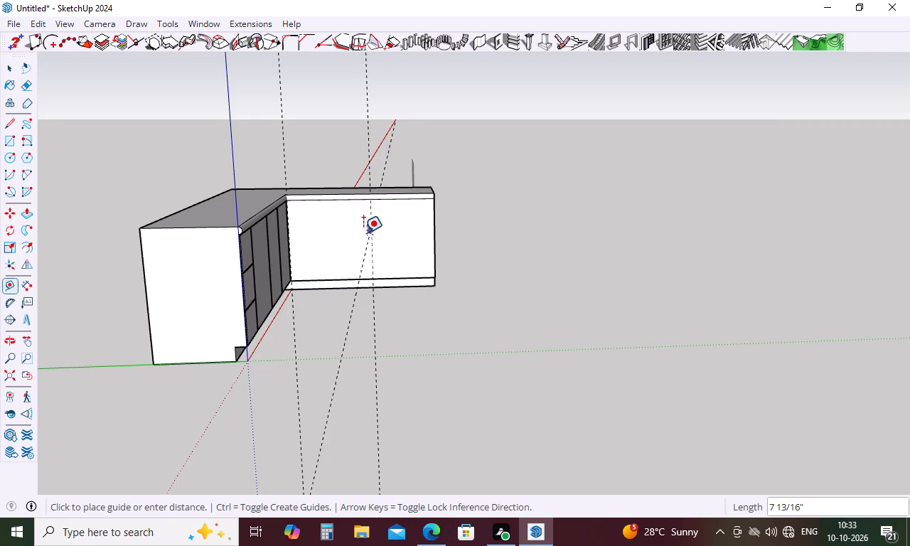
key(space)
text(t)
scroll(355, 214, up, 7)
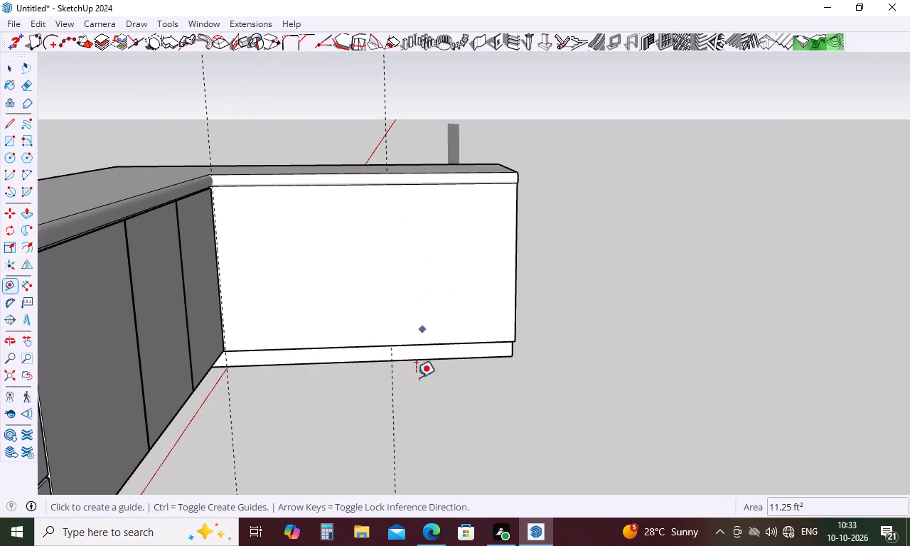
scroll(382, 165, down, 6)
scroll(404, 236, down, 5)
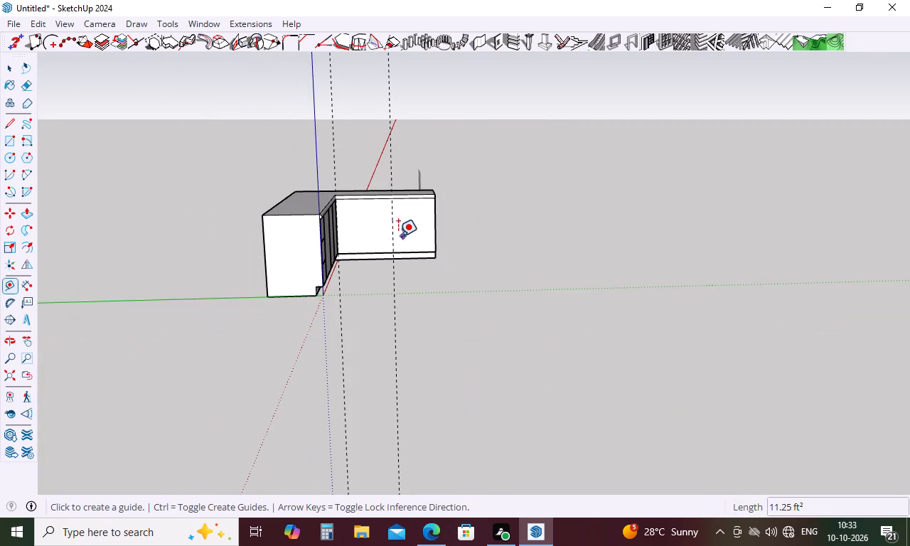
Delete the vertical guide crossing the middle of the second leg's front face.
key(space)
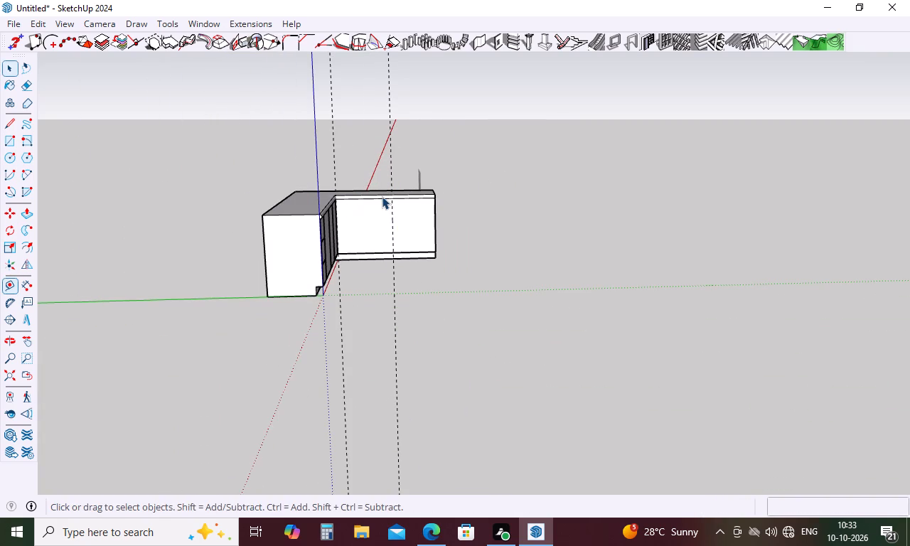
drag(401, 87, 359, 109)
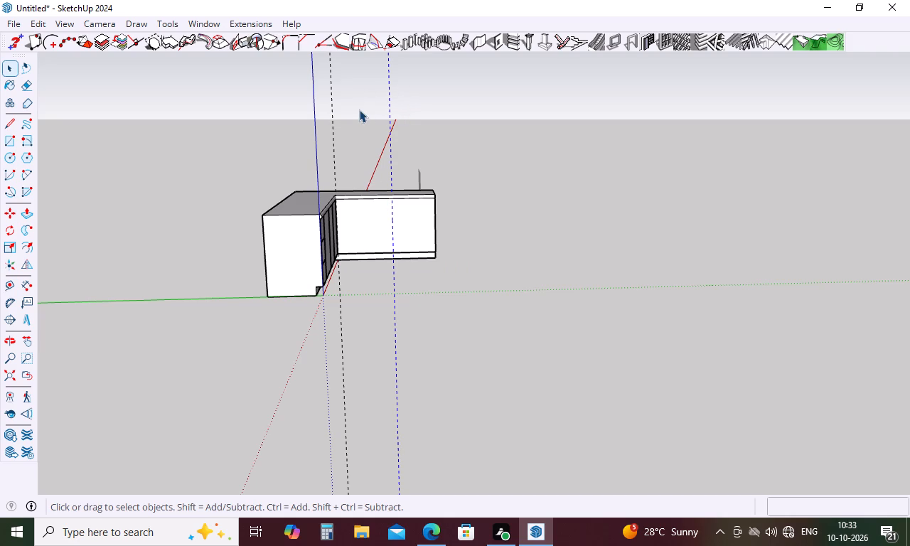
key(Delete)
Place a vertical guide 2'6" from the inner corner guide across the second leg's front face.
scroll(328, 272, up, 2)
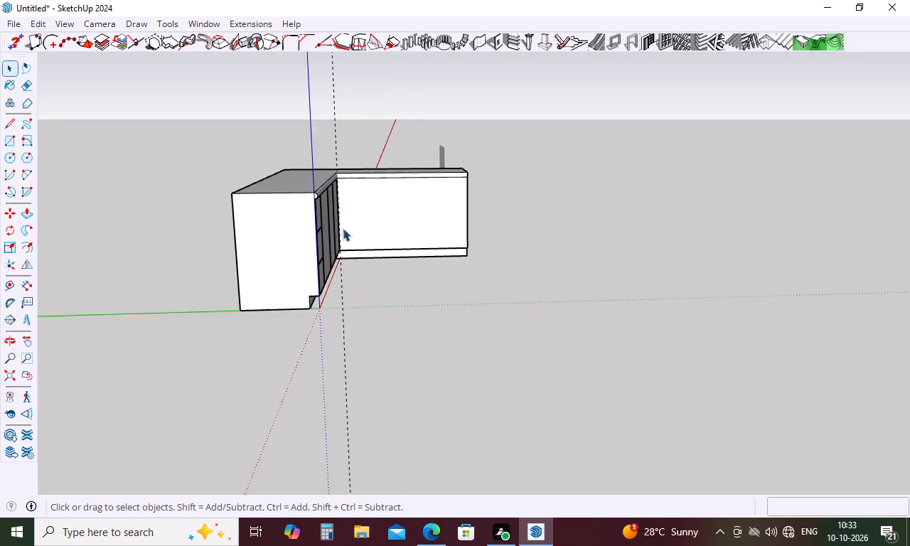
scroll(343, 228, up, 15)
key(t)
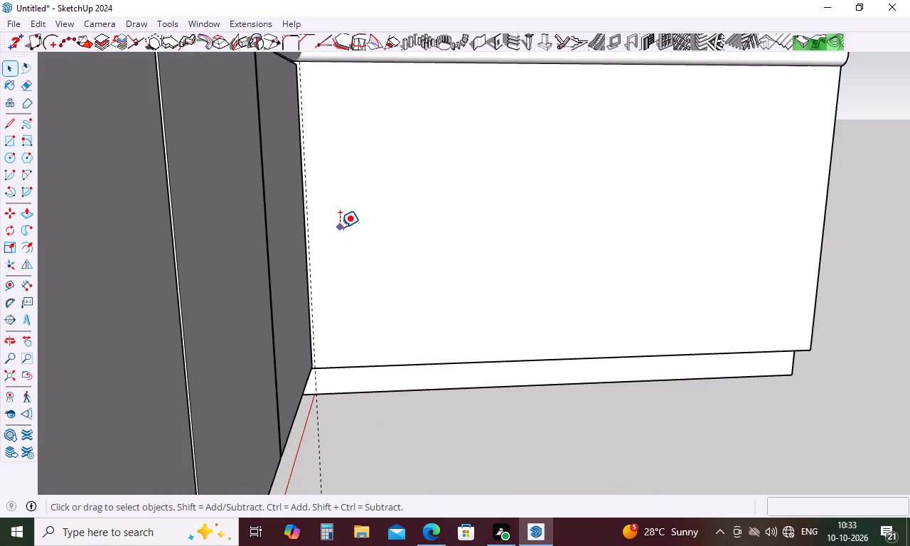
click(306, 241)
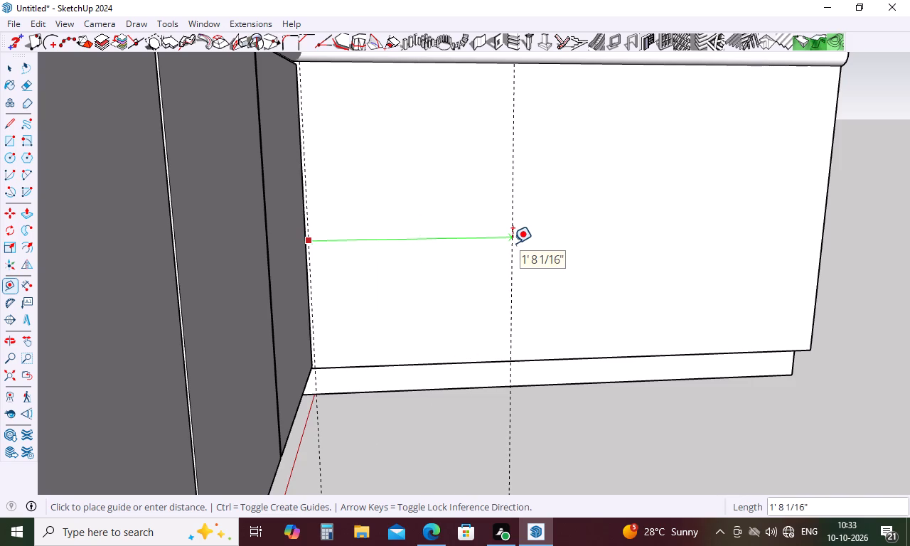
text(2'6)
key(shift+quotedbl)
key(Return)
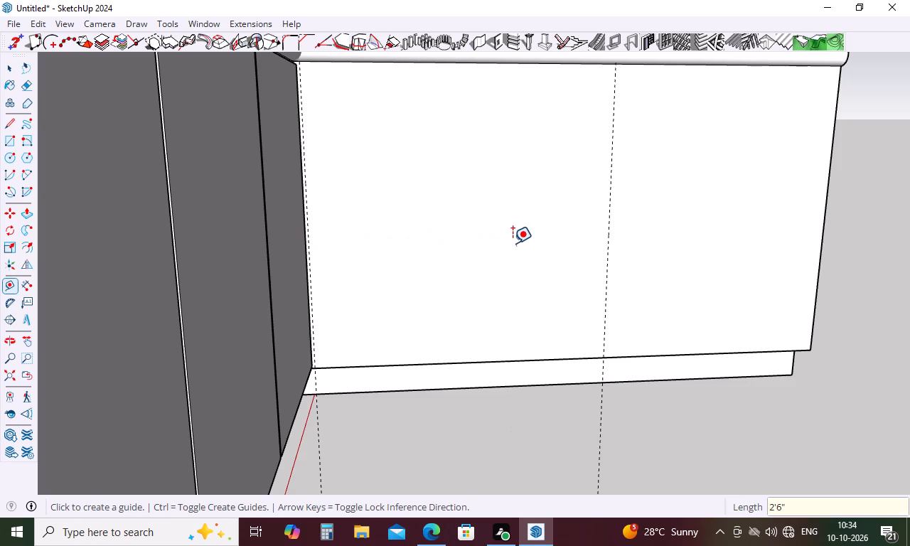
Check the reference image, and place a vertical guide 6 inches from the 2'6" guide, back toward the inner corner.
scroll(498, 268, down, 11)
middle_drag(764, 274, 626, 262)
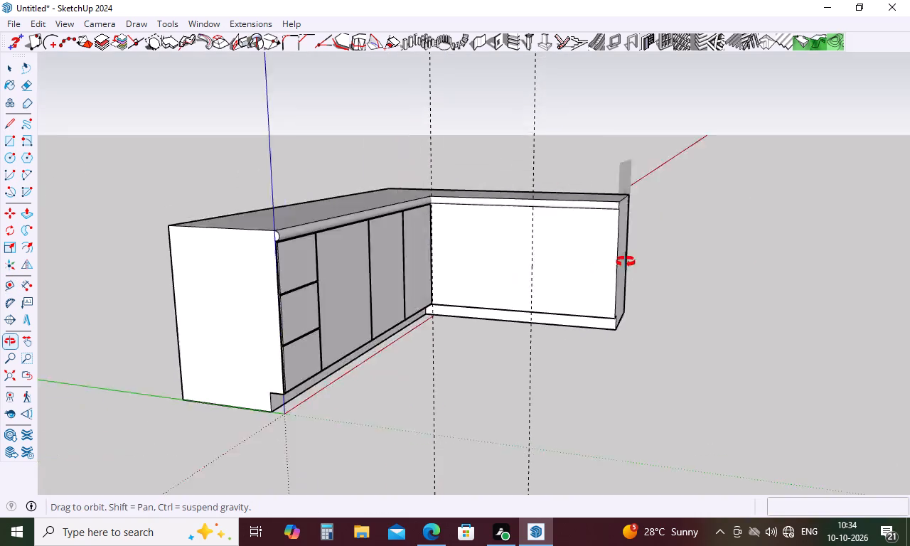
middle_drag(626, 262, 390, 294)
scroll(338, 284, down, 5)
scroll(638, 271, up, 6)
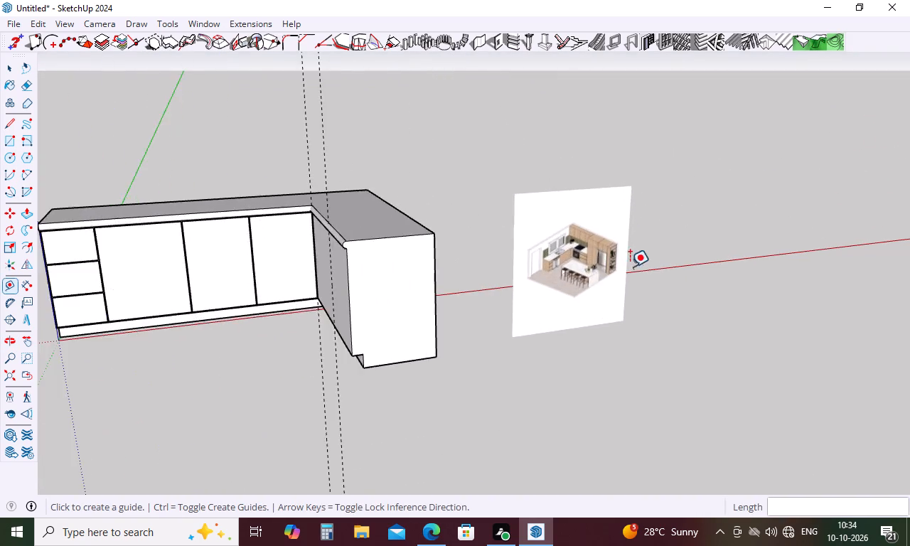
scroll(630, 267, up, 10)
scroll(616, 254, down, 10)
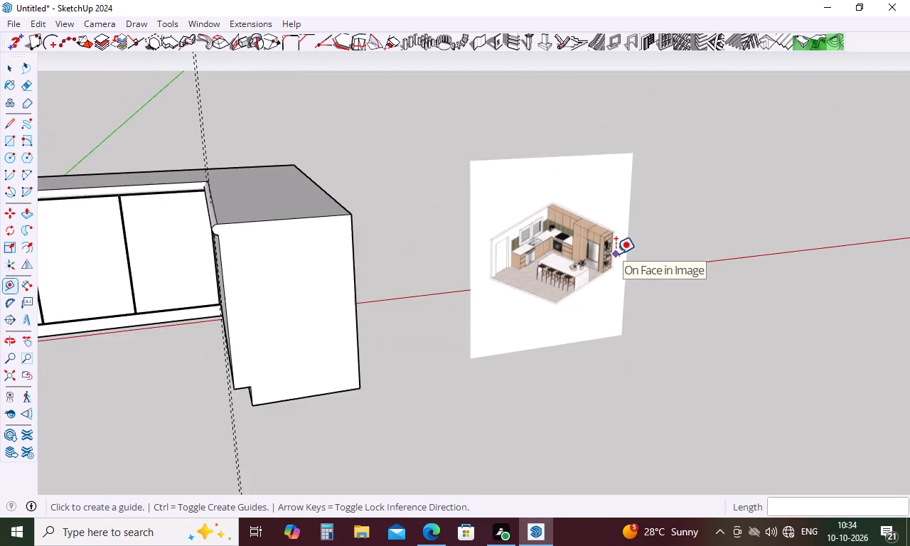
scroll(616, 254, down, 6)
middle_drag(480, 329, 712, 285)
middle_drag(524, 278, 614, 280)
click(437, 237)
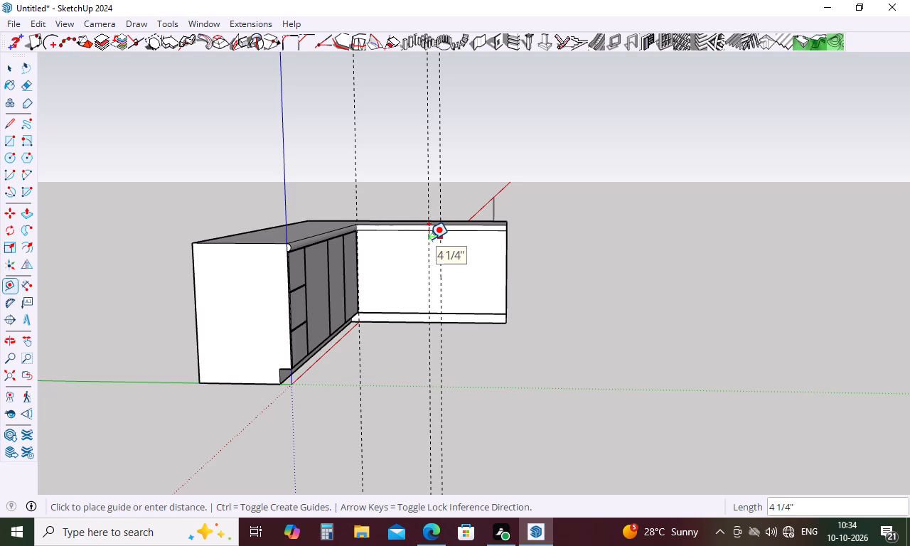
key(6)
key(Return)
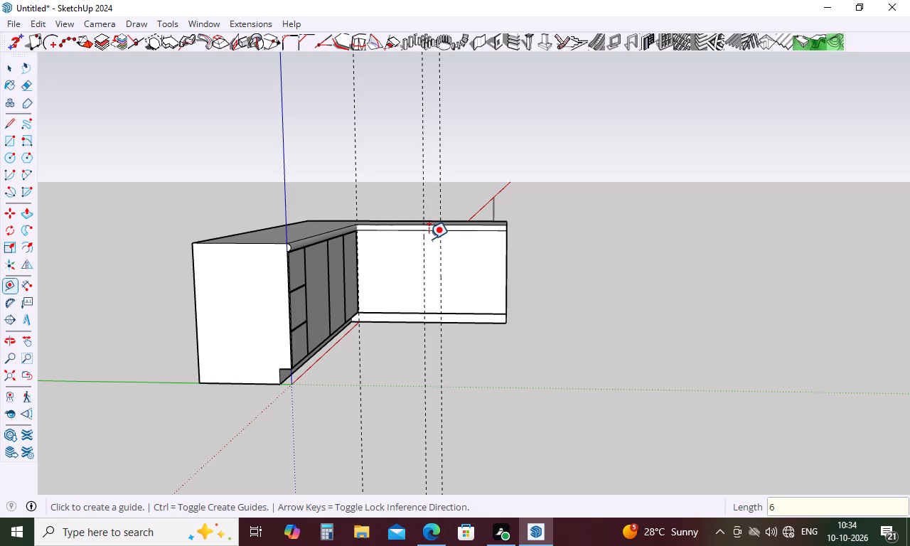
Delete the 2'6" guide, the one farthest from the inner corner on the second leg's front.
key(space)
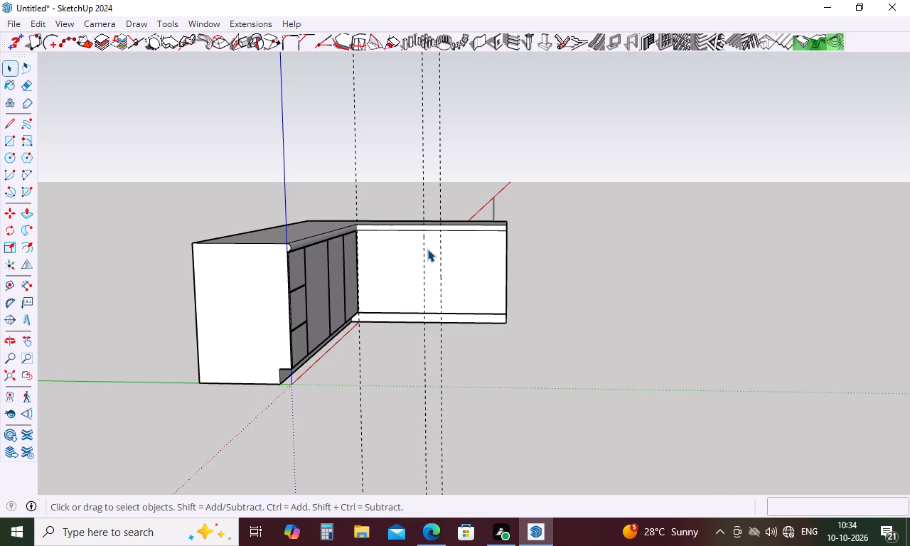
click(438, 226)
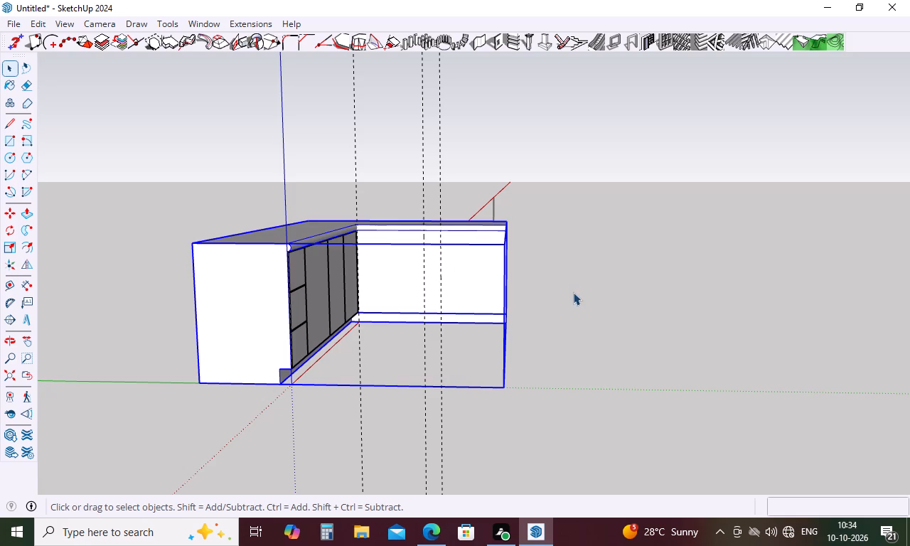
click(574, 292)
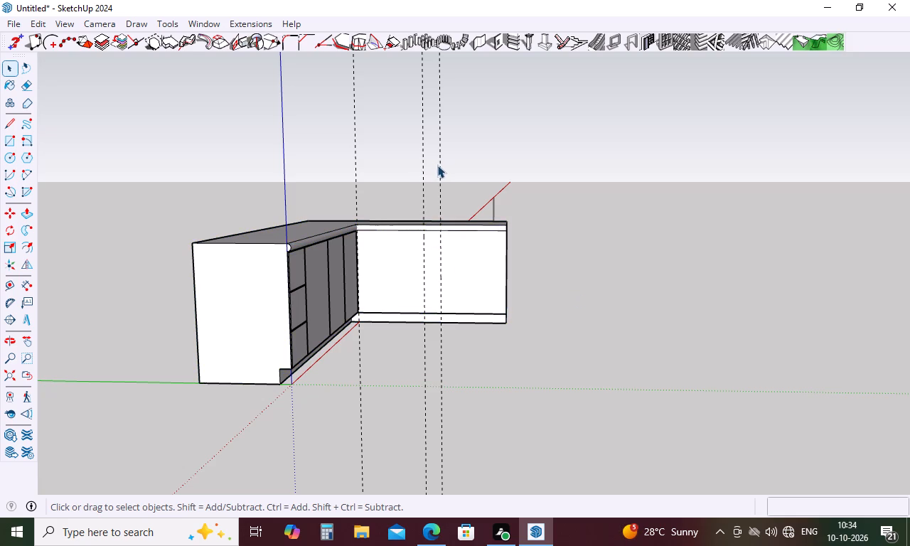
click(439, 171)
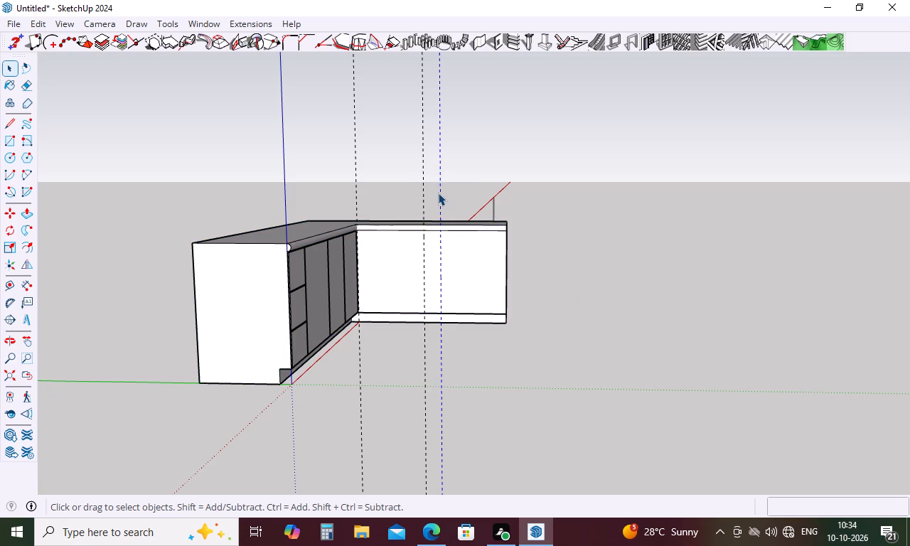
key(Delete)
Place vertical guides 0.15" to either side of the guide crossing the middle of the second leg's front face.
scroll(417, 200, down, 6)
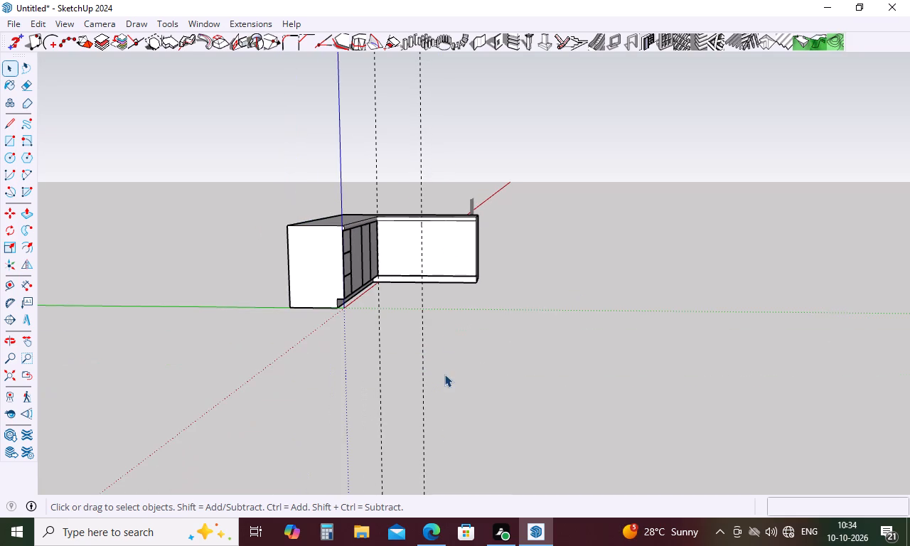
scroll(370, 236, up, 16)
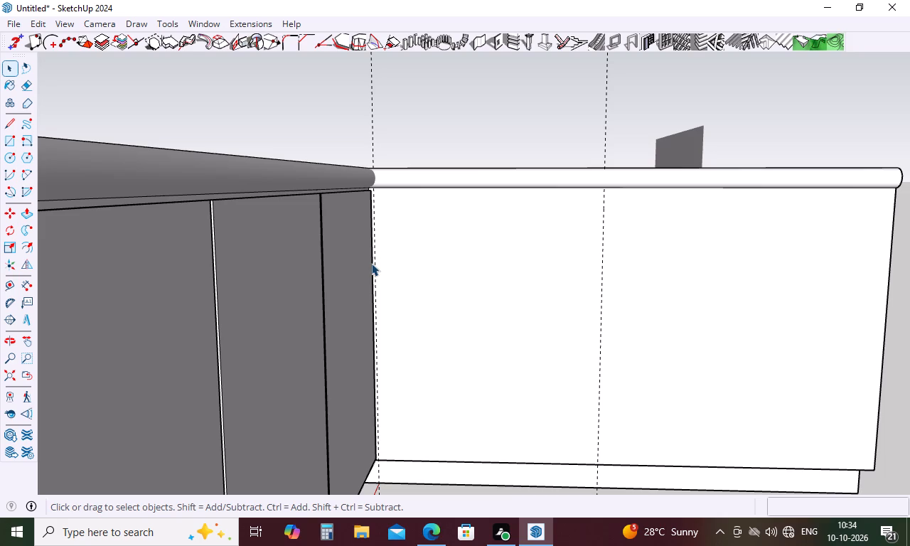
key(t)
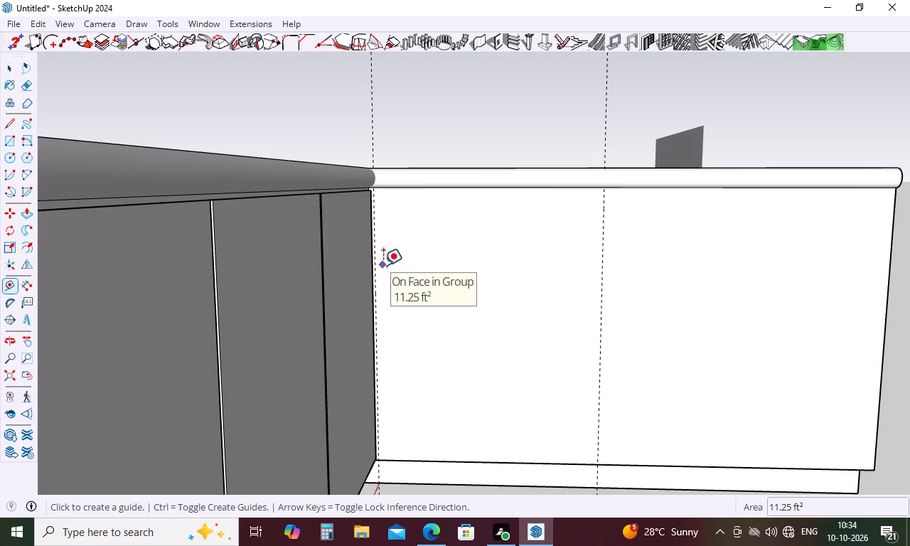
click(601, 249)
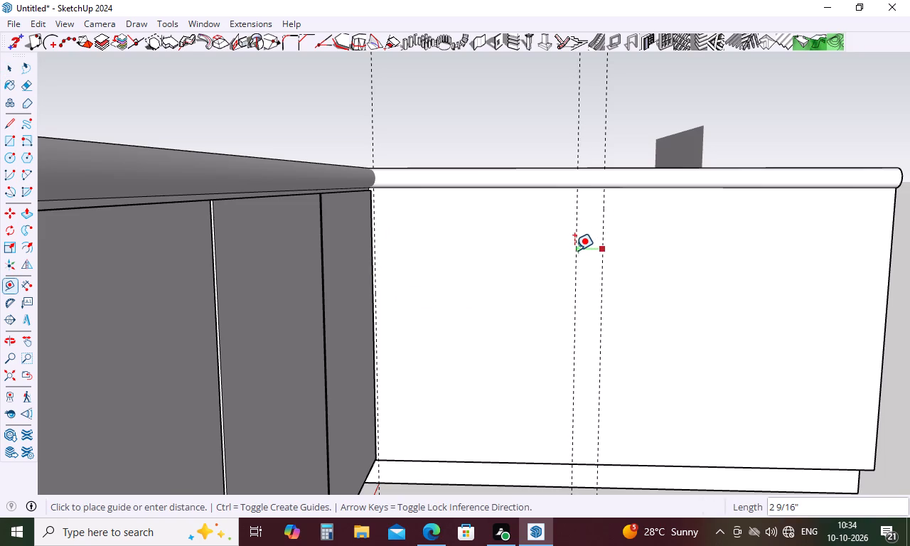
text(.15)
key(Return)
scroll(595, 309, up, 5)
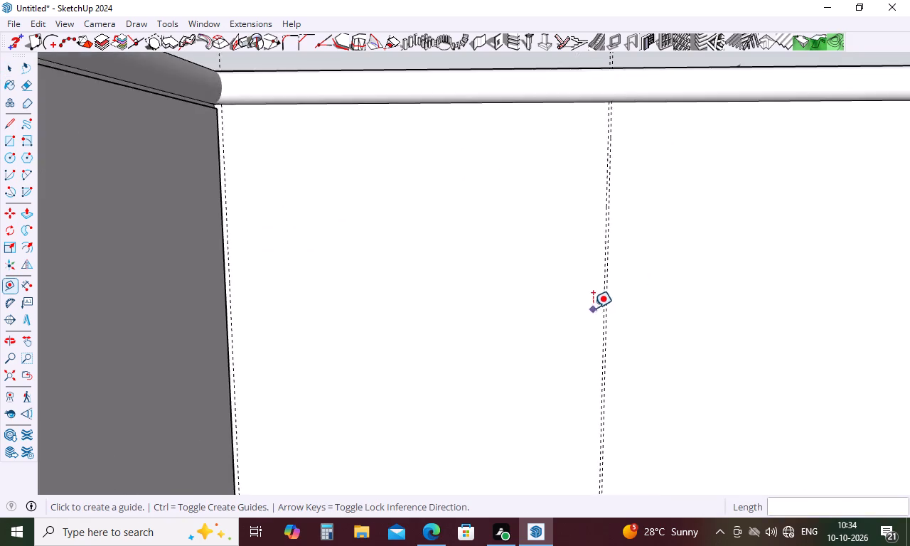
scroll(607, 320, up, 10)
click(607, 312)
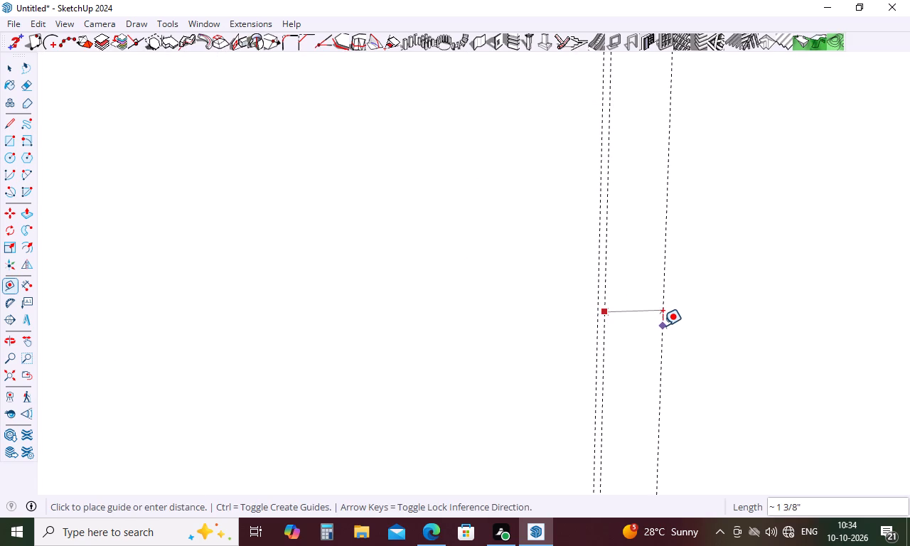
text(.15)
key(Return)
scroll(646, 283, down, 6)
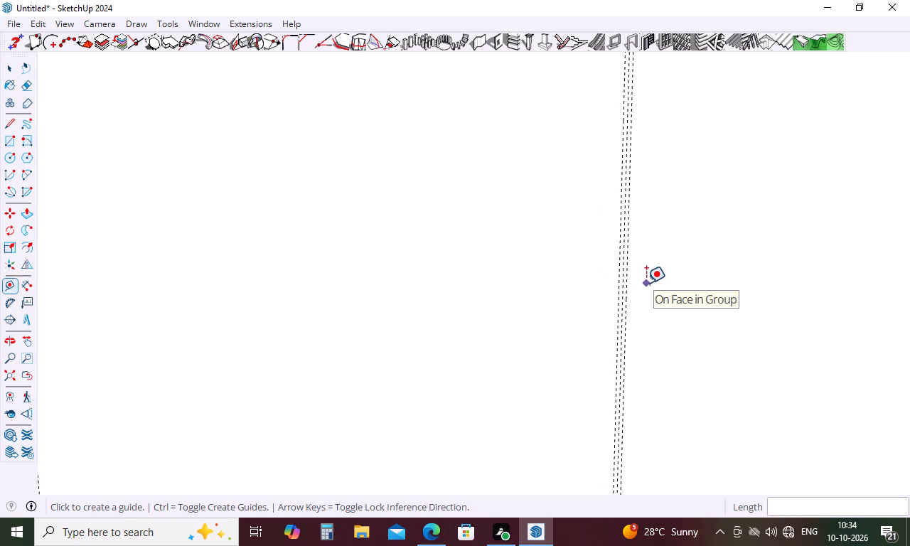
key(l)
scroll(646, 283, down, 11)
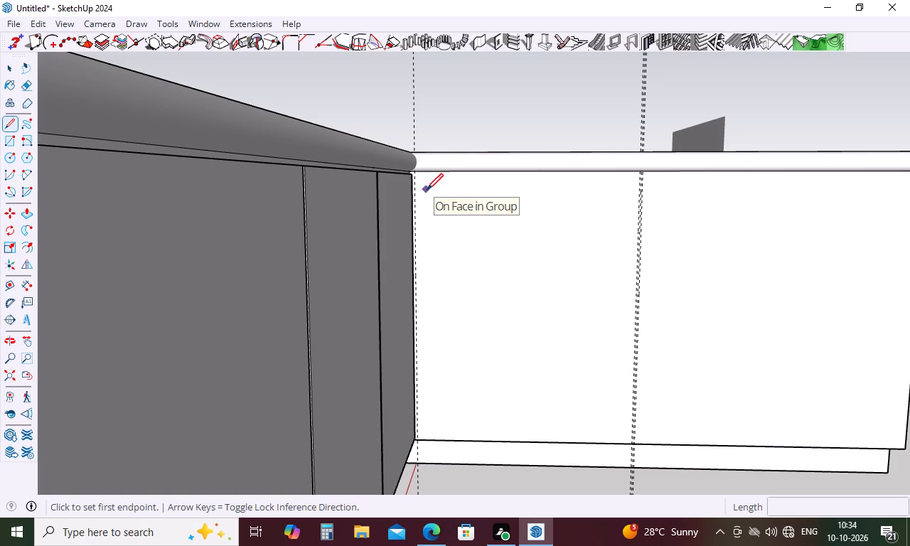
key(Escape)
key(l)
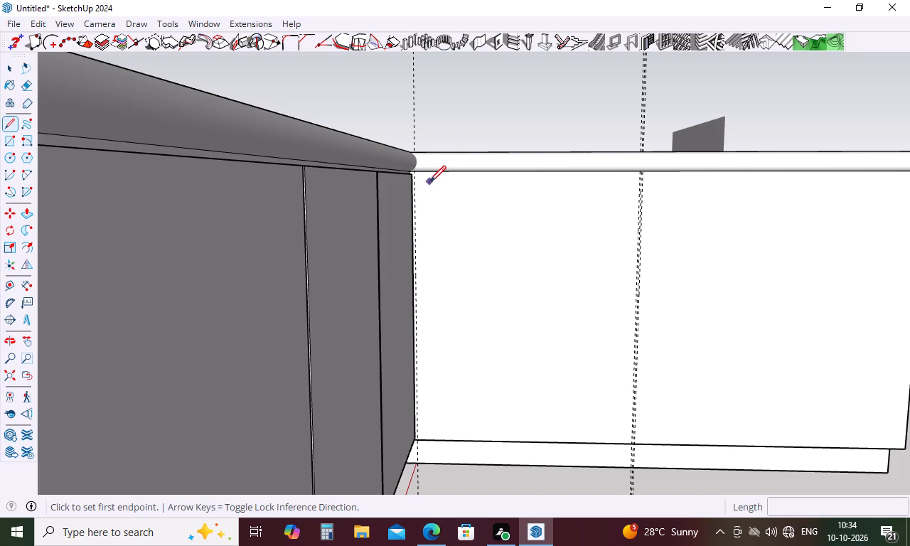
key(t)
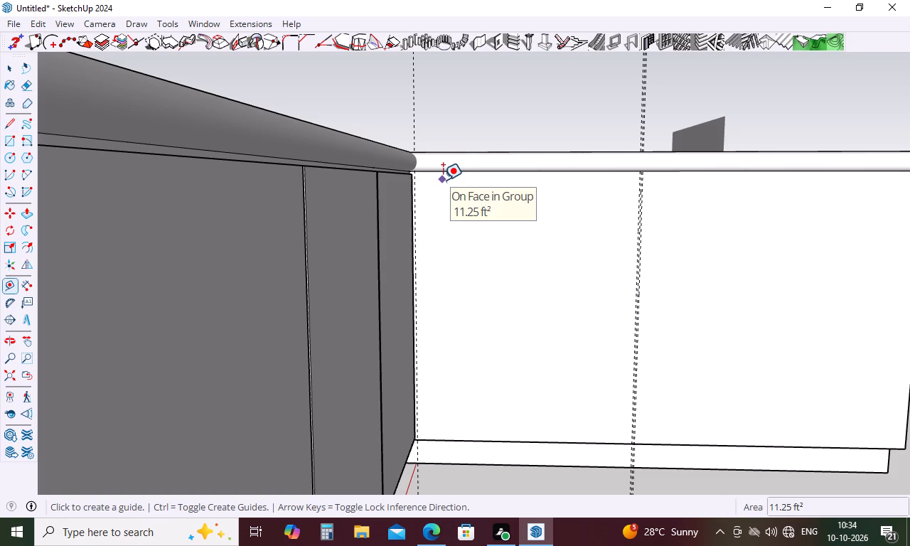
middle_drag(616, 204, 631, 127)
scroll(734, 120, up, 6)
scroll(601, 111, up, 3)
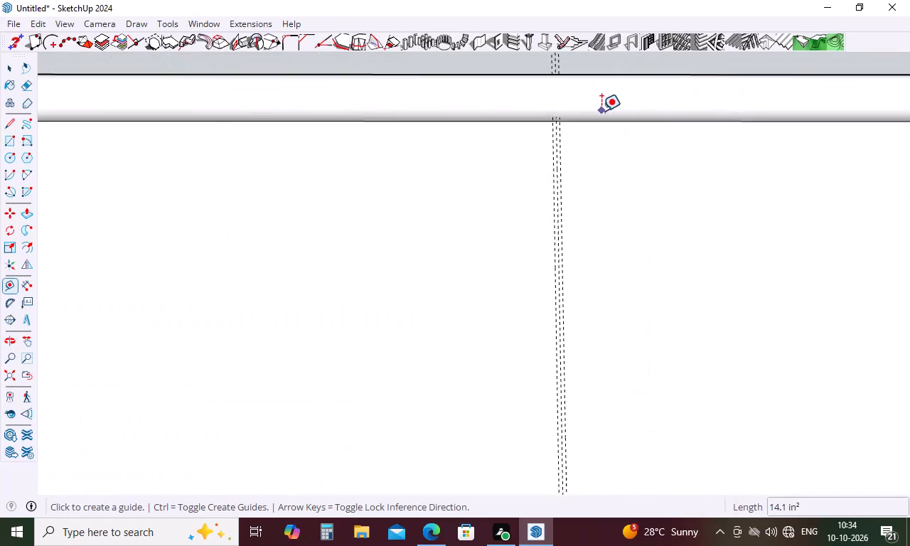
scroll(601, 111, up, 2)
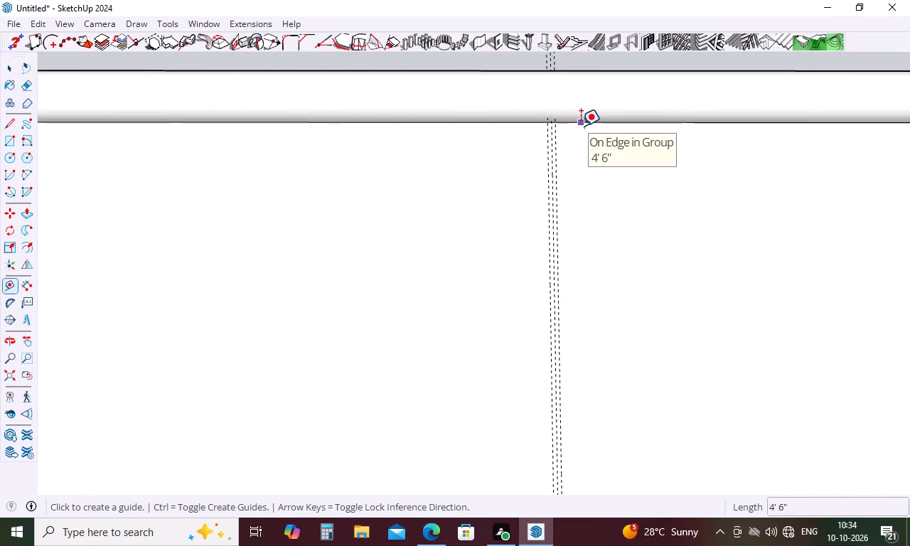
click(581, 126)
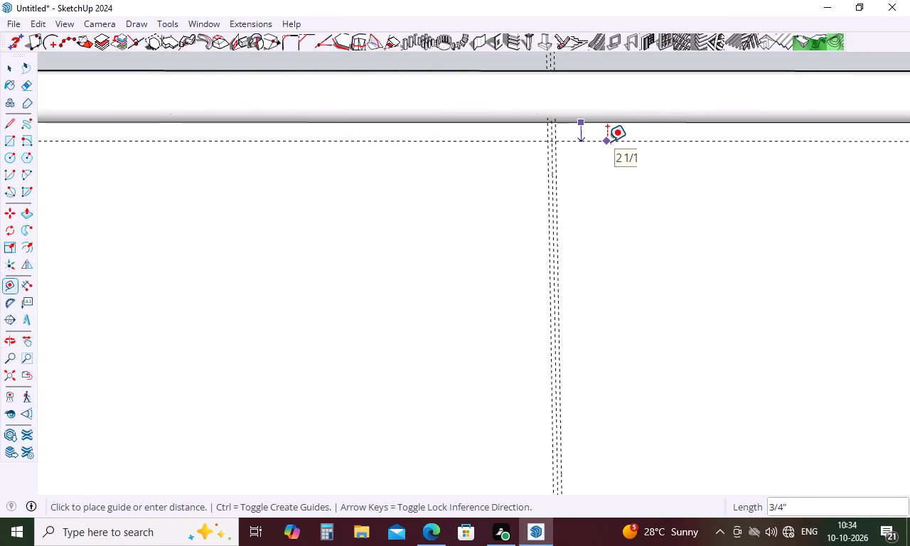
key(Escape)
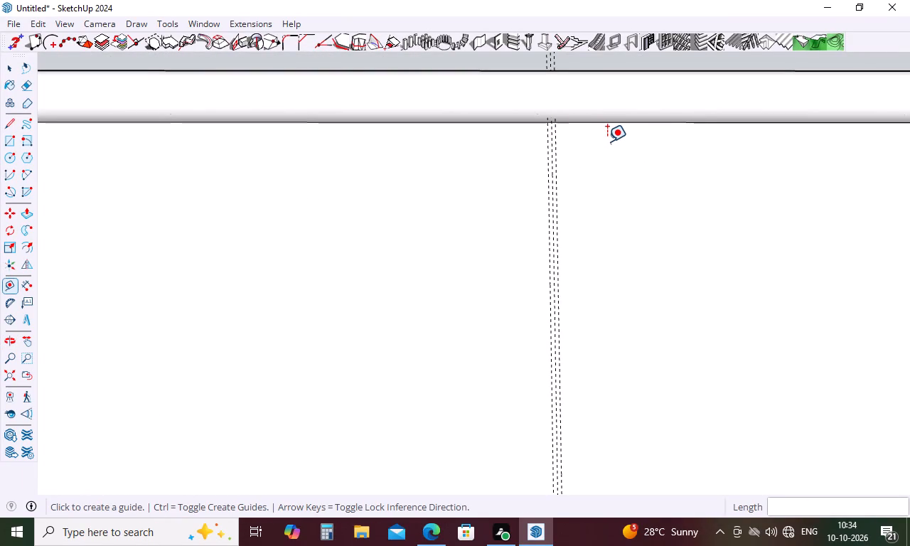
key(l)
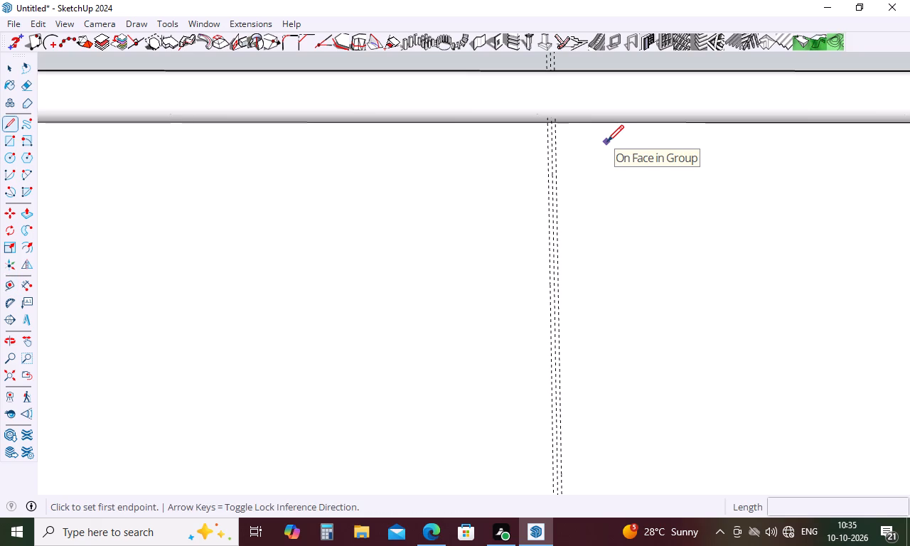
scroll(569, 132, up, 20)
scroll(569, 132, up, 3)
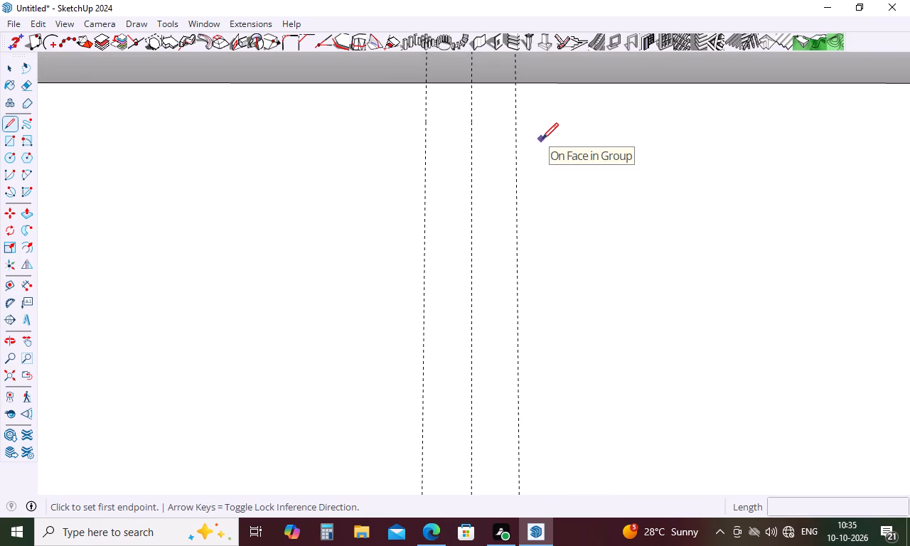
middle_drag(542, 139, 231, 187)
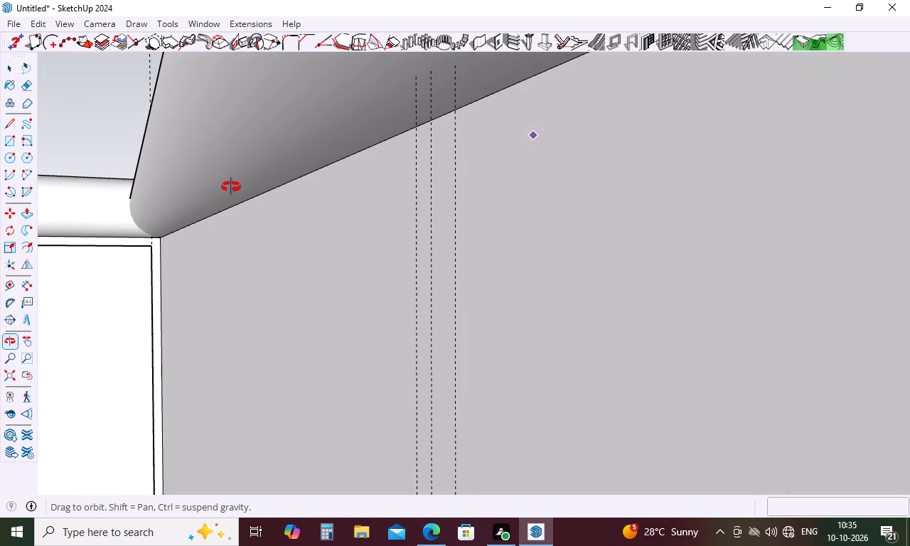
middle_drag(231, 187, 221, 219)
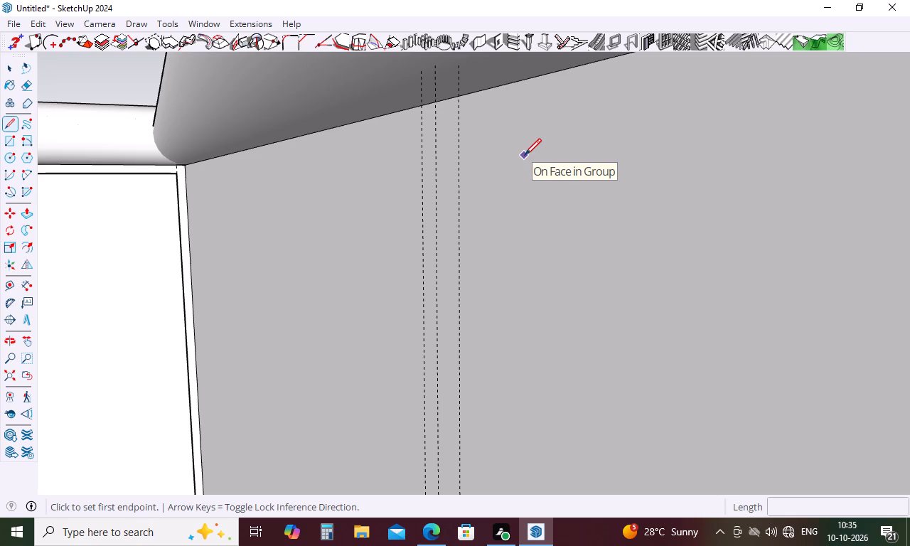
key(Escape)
Delete all guides in the model.
key(space)
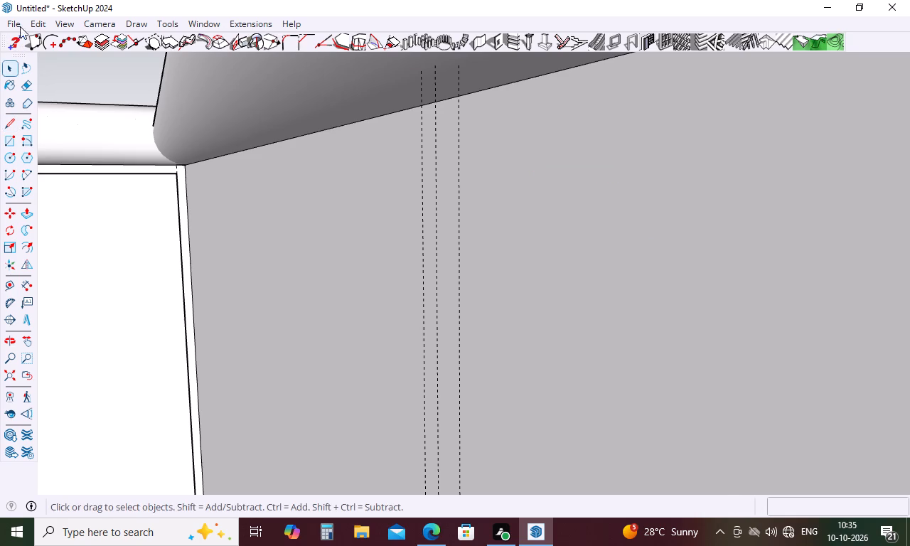
click(33, 20)
click(91, 171)
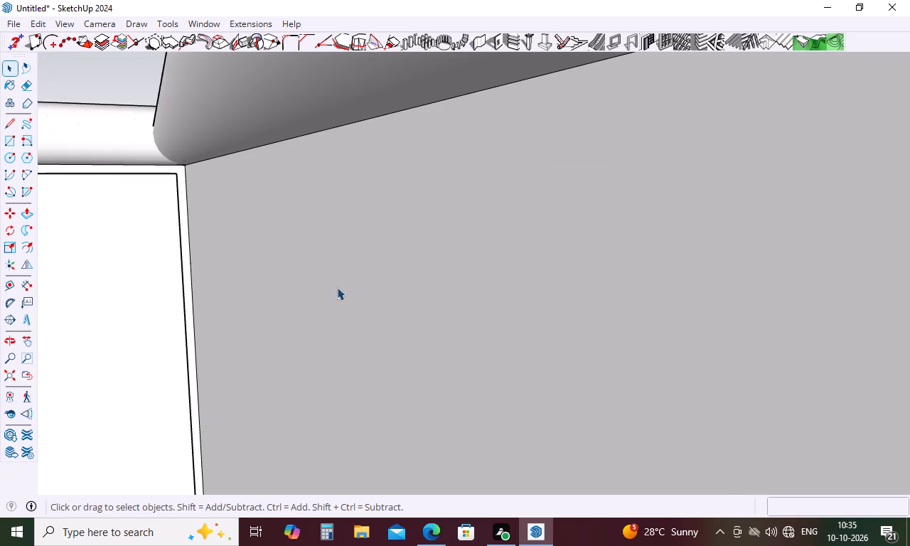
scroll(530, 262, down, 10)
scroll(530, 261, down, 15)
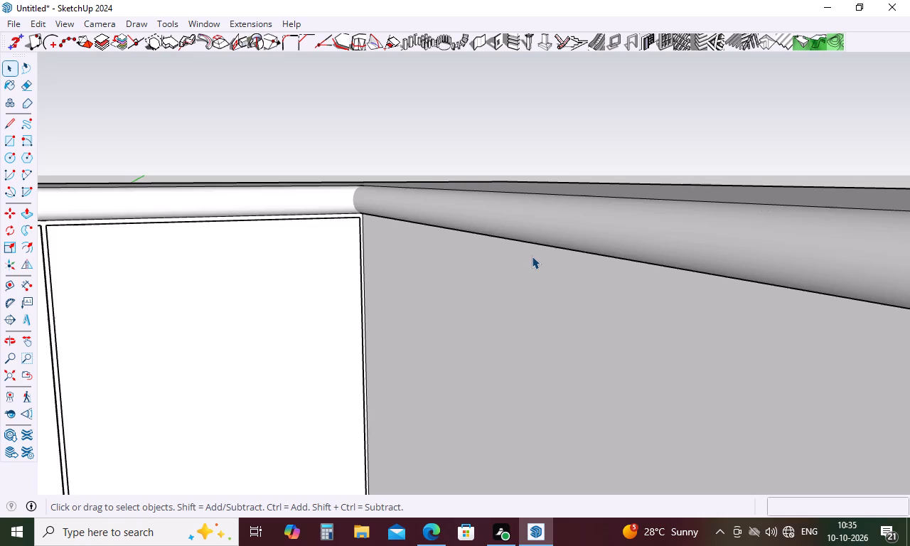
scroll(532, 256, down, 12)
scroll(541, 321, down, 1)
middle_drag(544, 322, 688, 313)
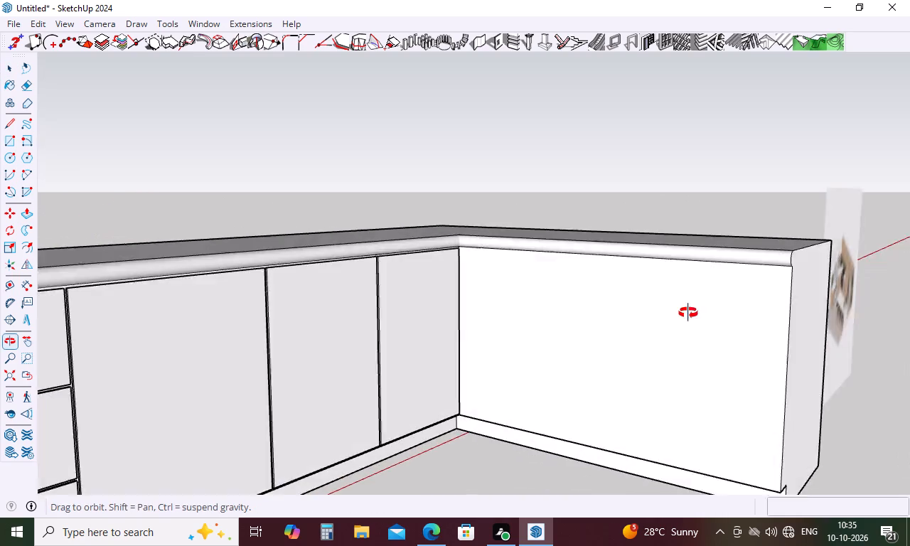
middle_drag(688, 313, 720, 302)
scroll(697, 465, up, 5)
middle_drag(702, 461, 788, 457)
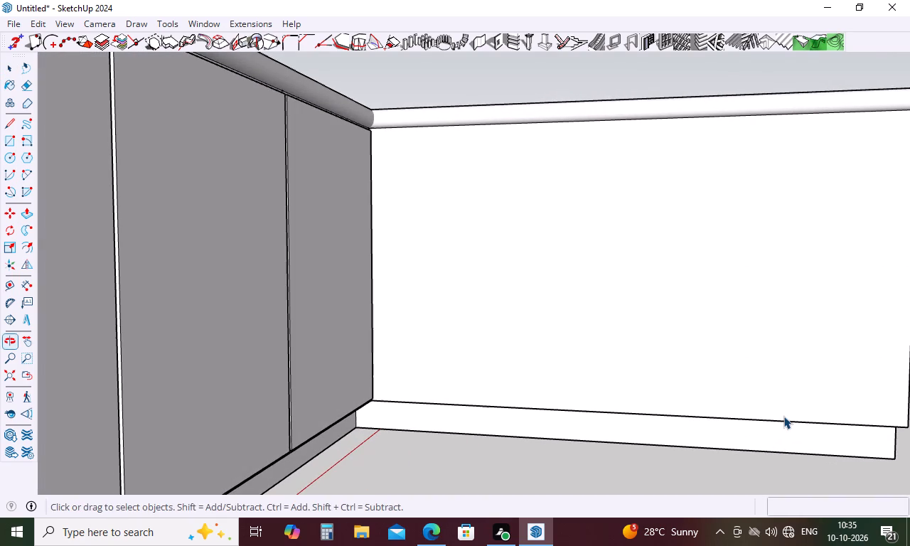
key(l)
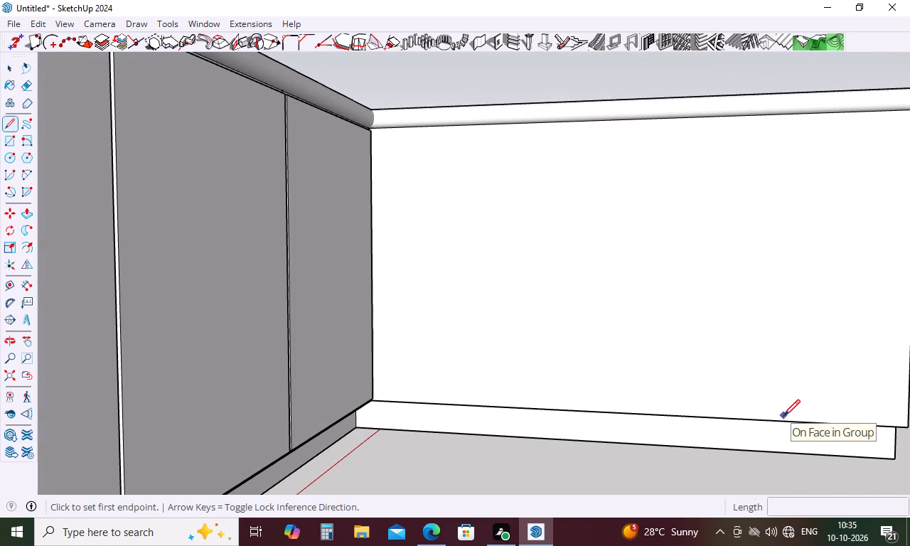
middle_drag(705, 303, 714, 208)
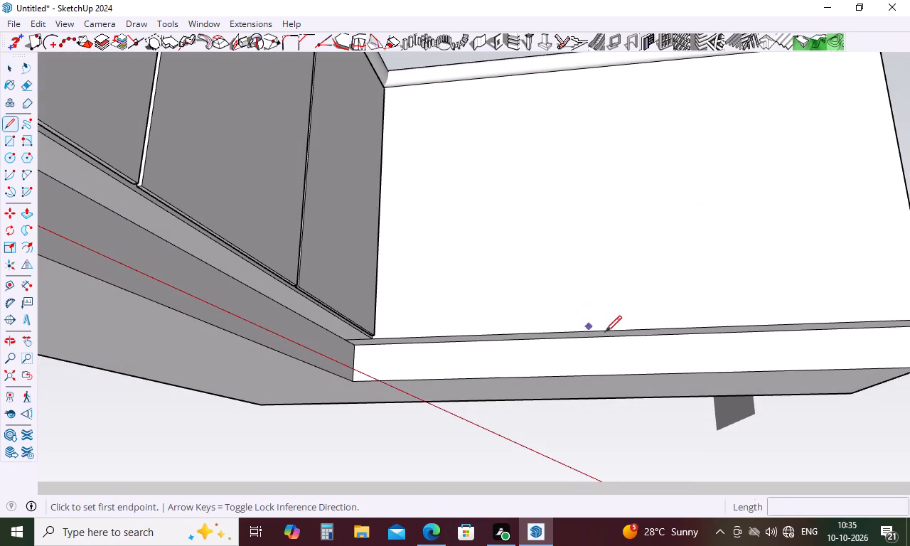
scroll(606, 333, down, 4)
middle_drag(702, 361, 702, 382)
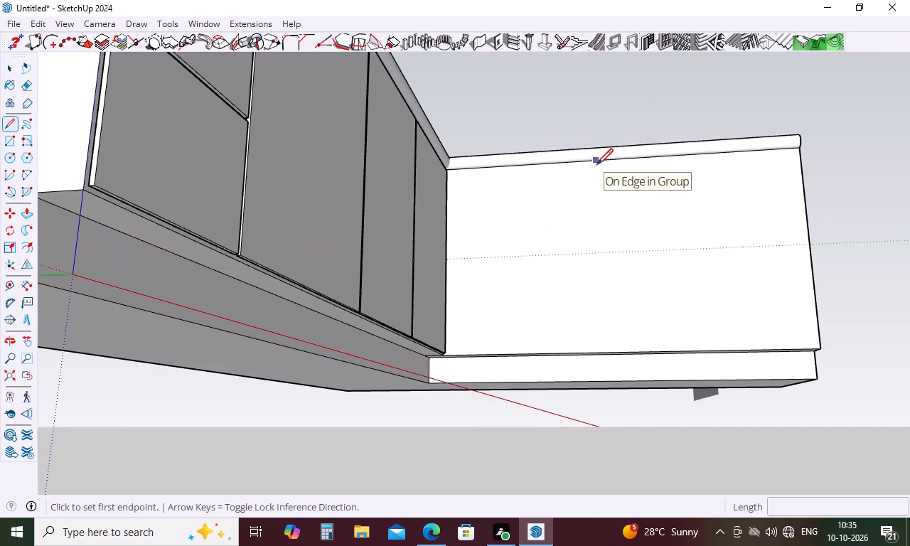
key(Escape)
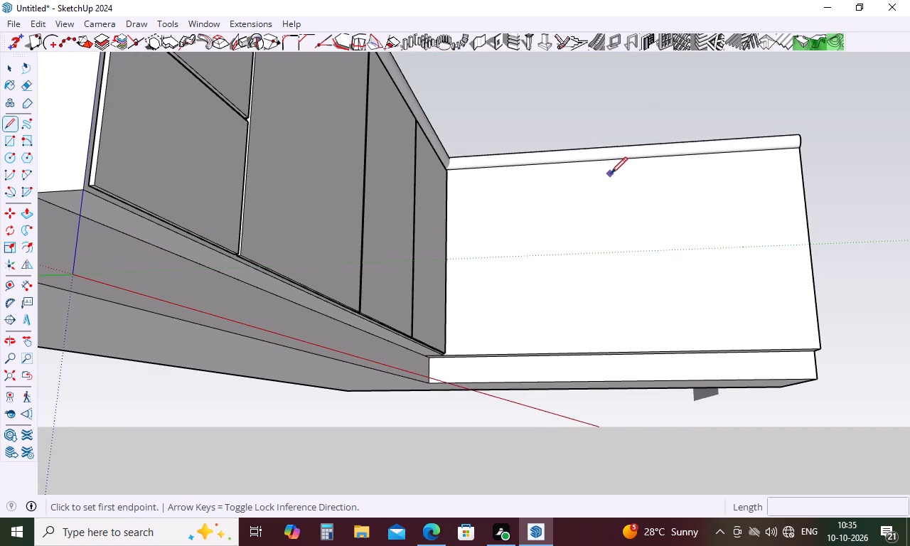
Place a vertical guide 0.3" from the inner corner edge on the second leg's front face.
key(t)
scroll(513, 188, up, 3)
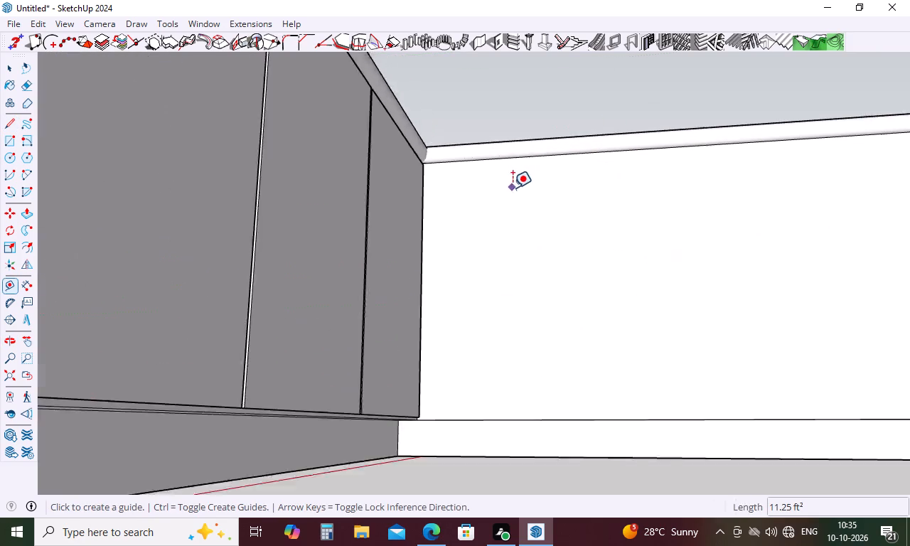
scroll(513, 188, up, 2)
middle_drag(516, 217, 451, 237)
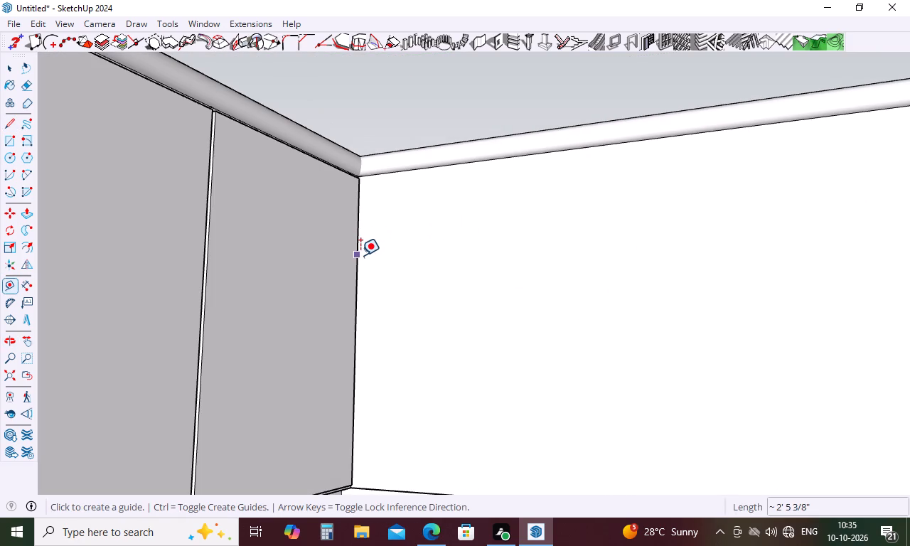
scroll(360, 255, up, 15)
click(346, 256)
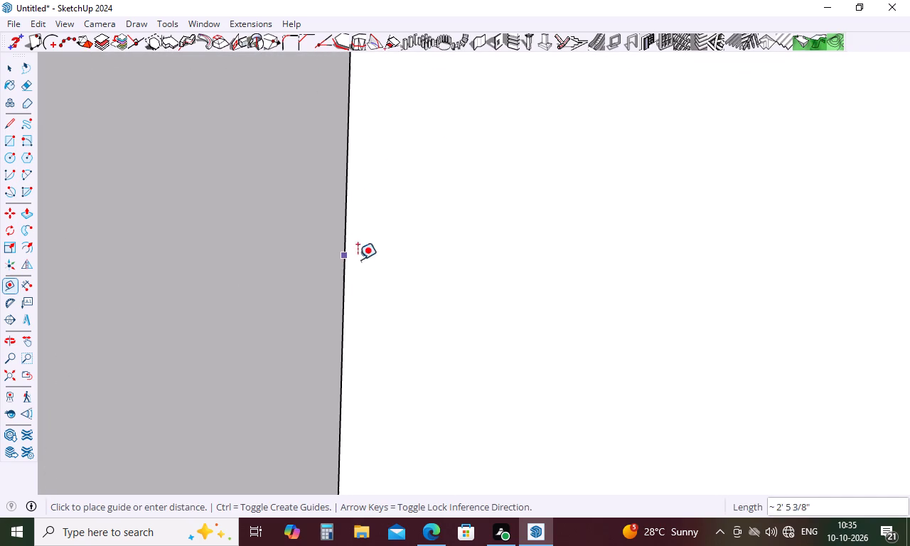
text(.3)
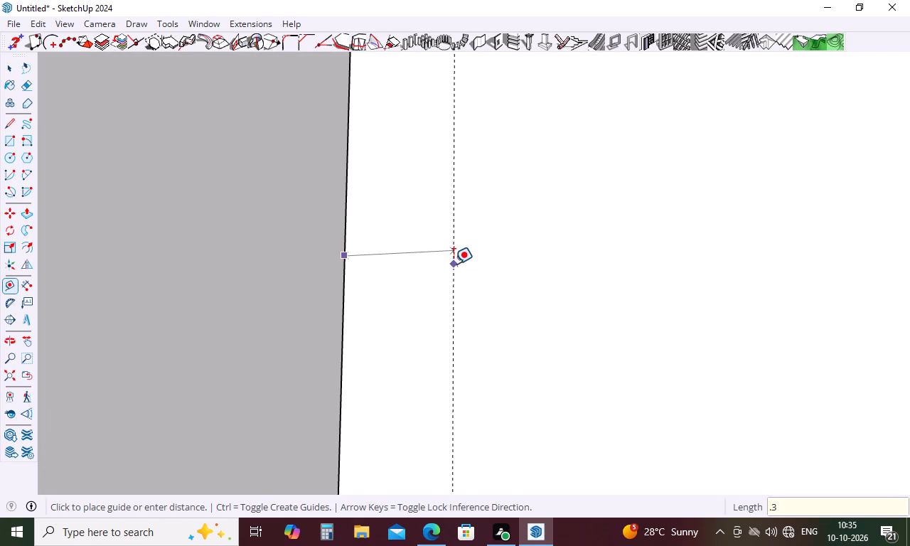
key(Return)
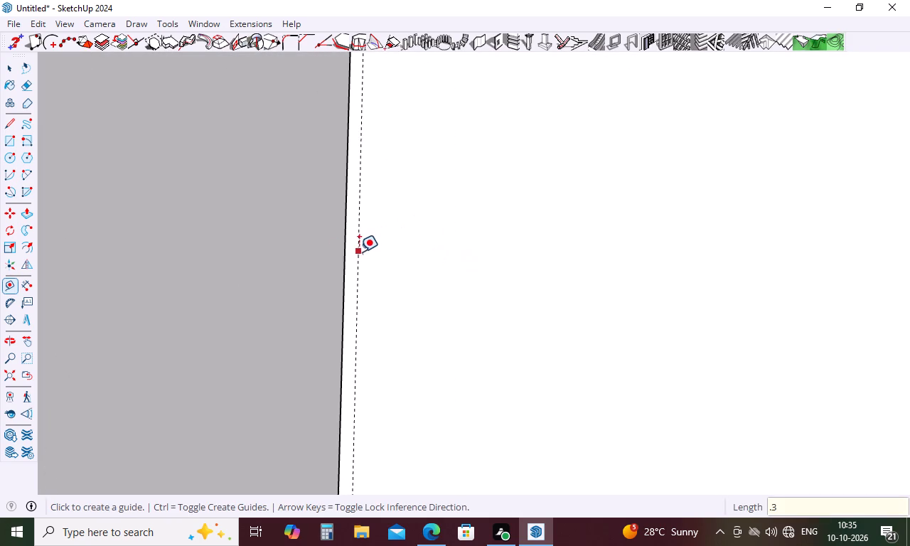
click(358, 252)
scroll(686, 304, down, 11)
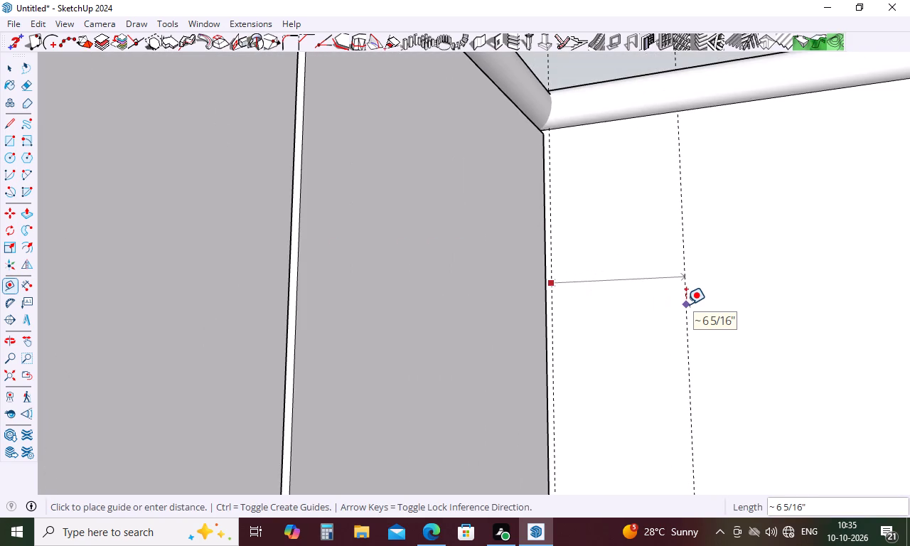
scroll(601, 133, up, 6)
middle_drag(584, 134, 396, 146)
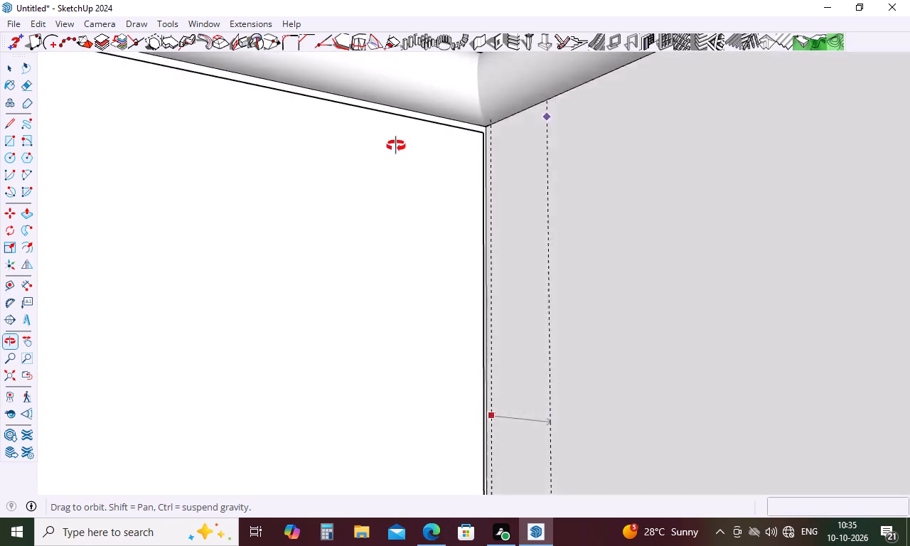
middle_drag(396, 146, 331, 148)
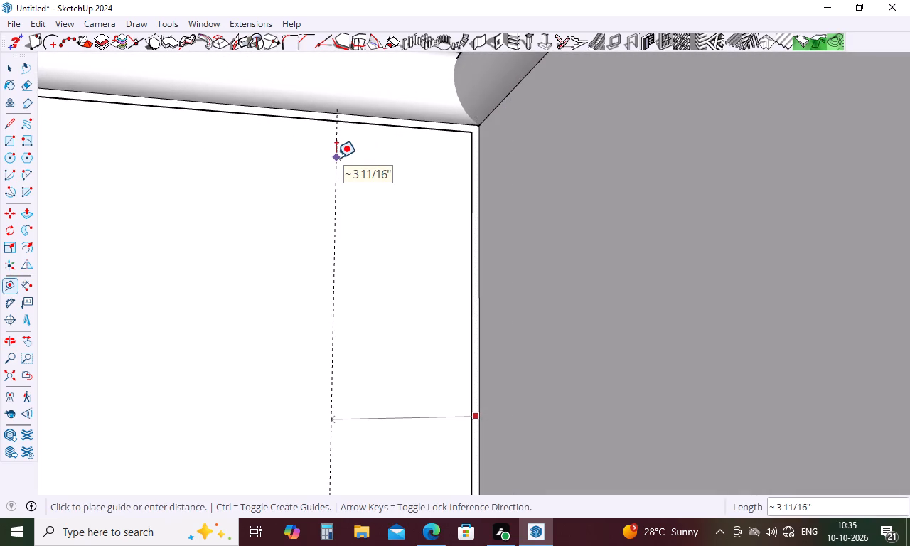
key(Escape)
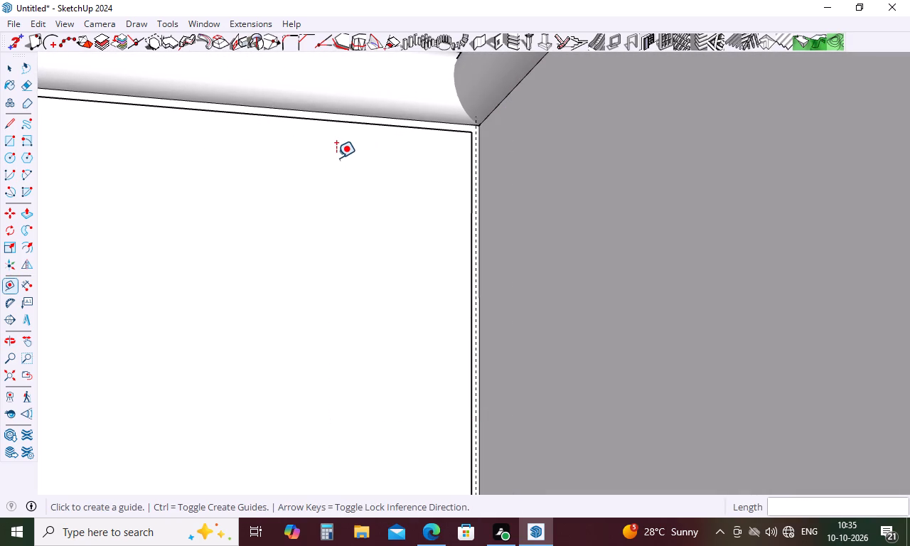
Undo the last guide placed near the inner corner on the second leg's front face.
key(ctrl+z)
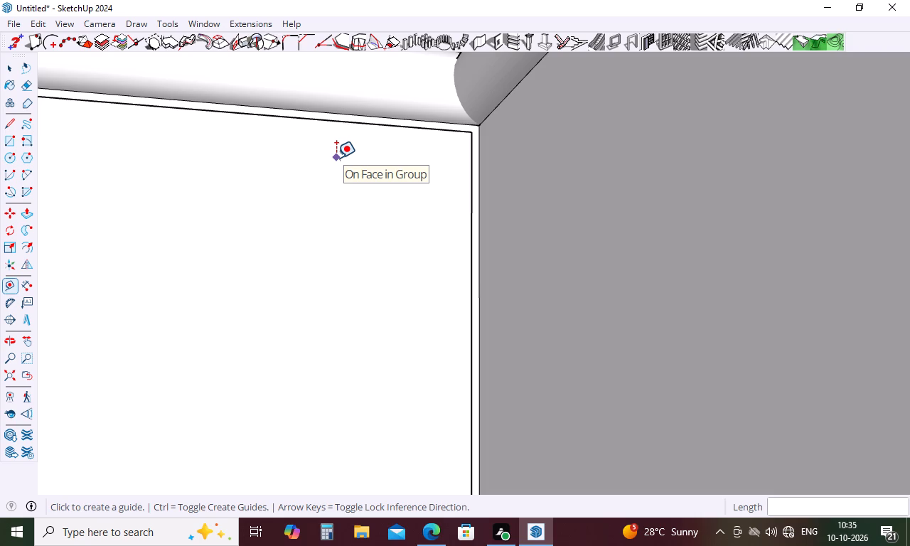
Place a vertical guide 0.3" from the inner corner edge on the second leg's front face.
click(478, 234)
scroll(597, 254, down, 3)
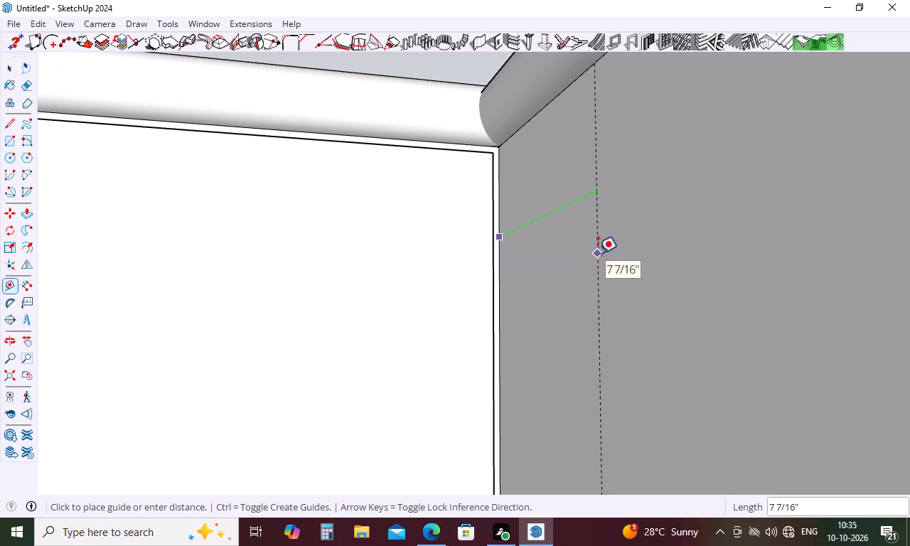
middle_drag(598, 253, 795, 365)
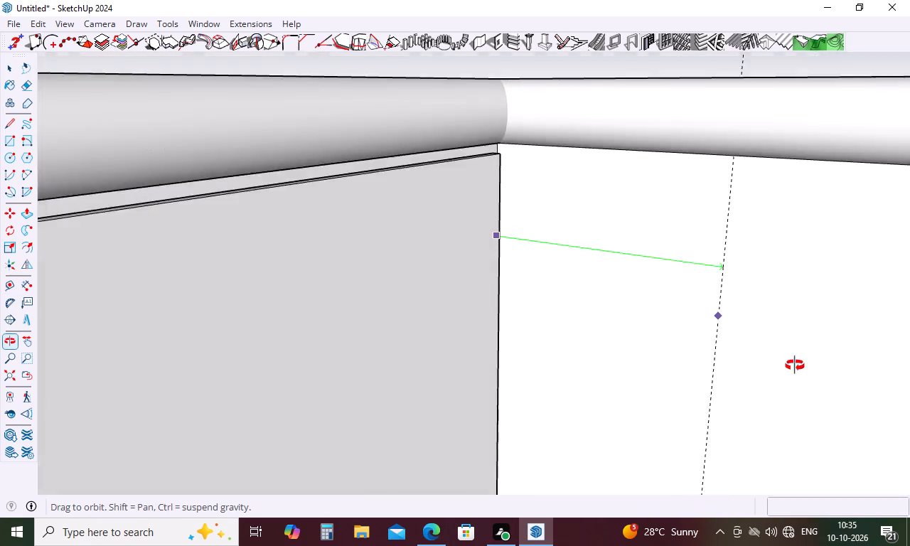
middle_drag(795, 365, 848, 387)
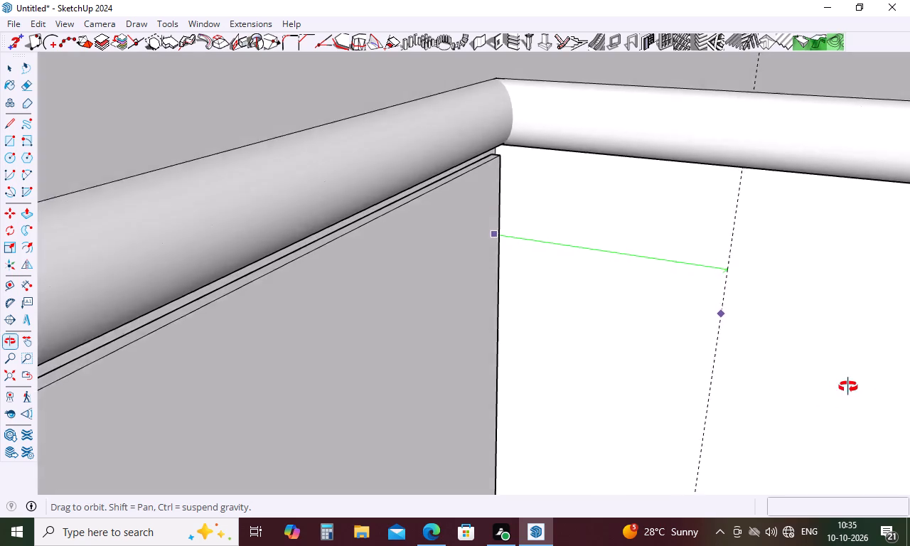
middle_drag(848, 387, 862, 383)
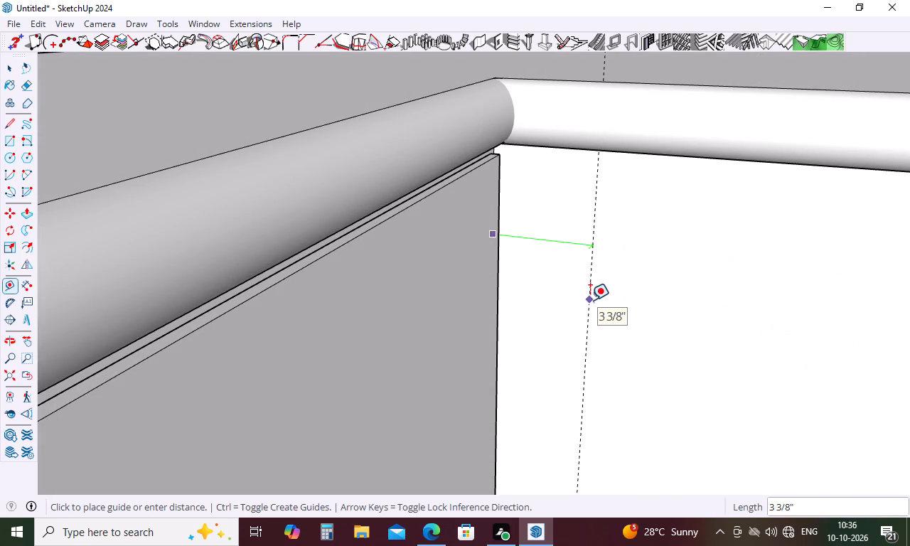
text(.3)
key(Return)
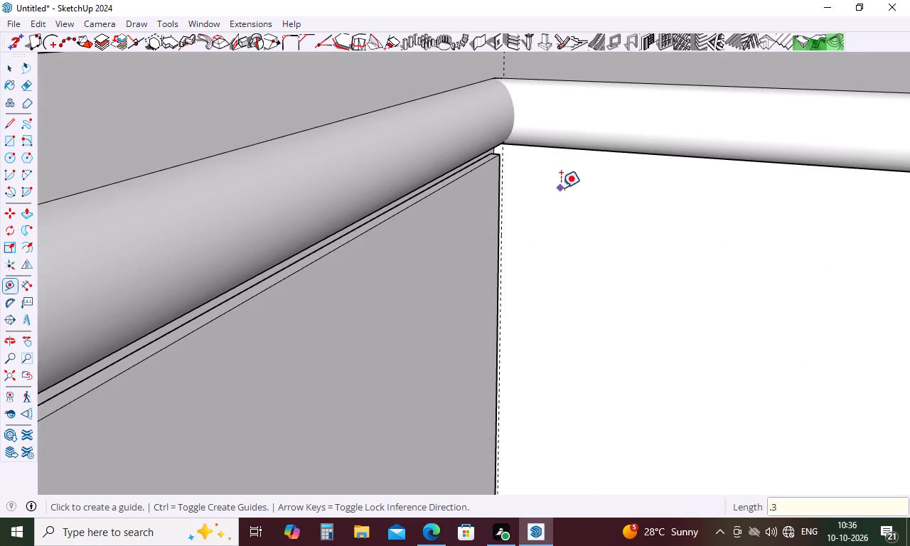
Examine where the corner guide sits relative to the inner corner edge and the adjoining front panel.
scroll(561, 188, up, 1)
middle_drag(561, 186, 535, 75)
scroll(535, 179, up, 9)
middle_drag(527, 168, 525, 168)
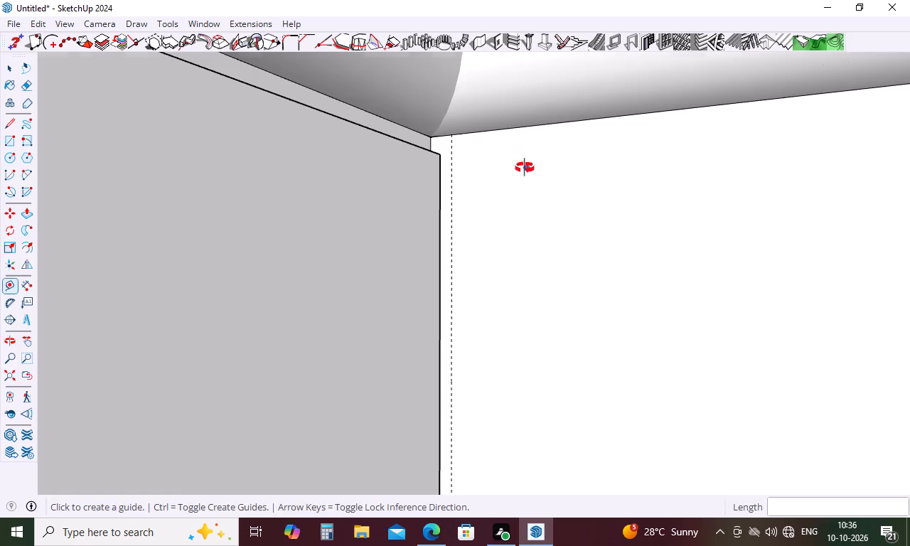
middle_drag(525, 168, 281, 154)
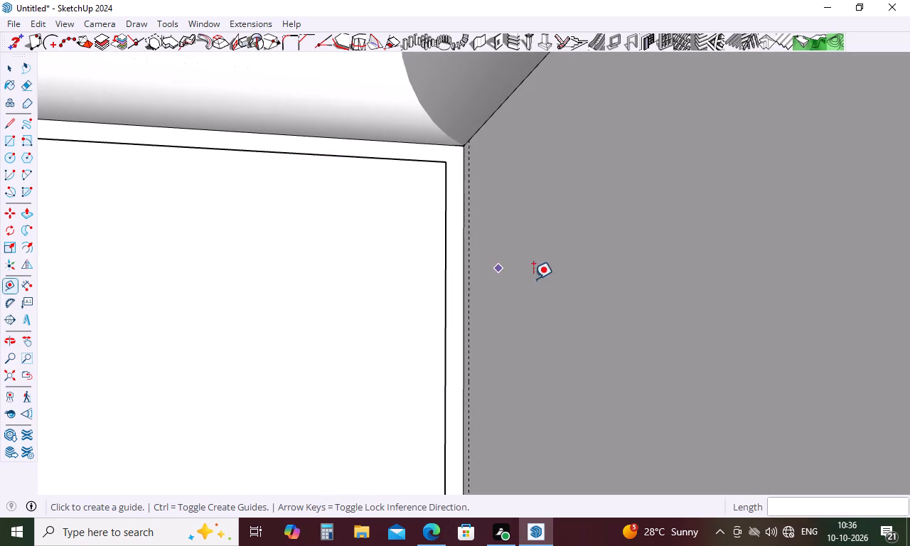
scroll(540, 279, up, 4)
middle_drag(525, 276, 483, 264)
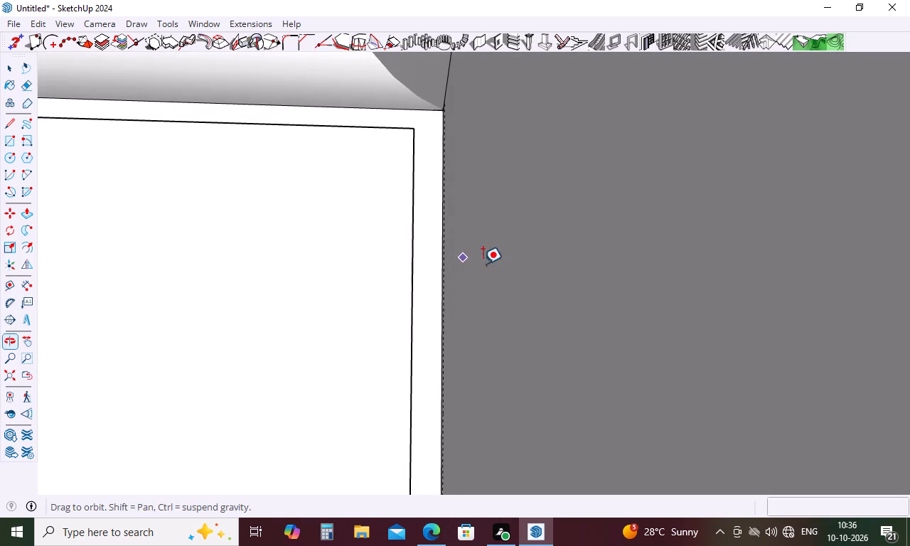
scroll(453, 279, up, 20)
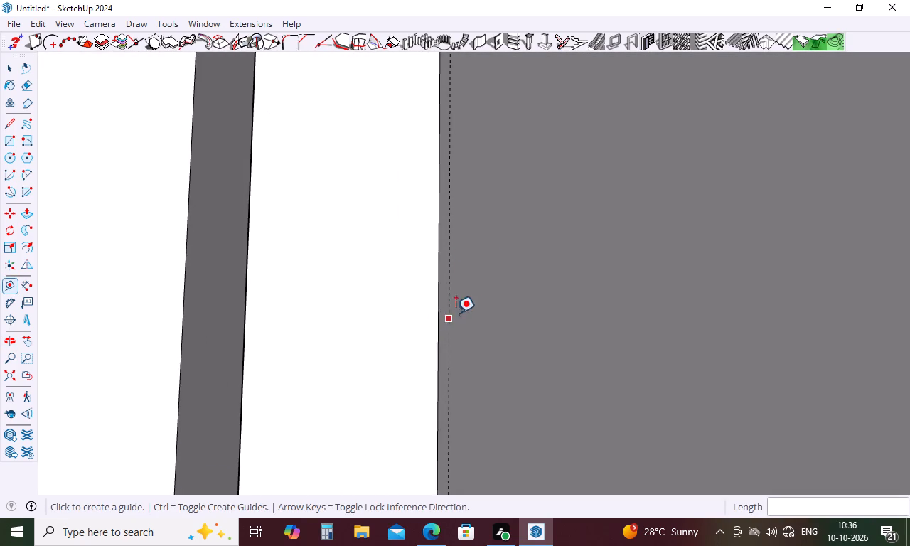
scroll(461, 309, down, 15)
scroll(480, 312, down, 17)
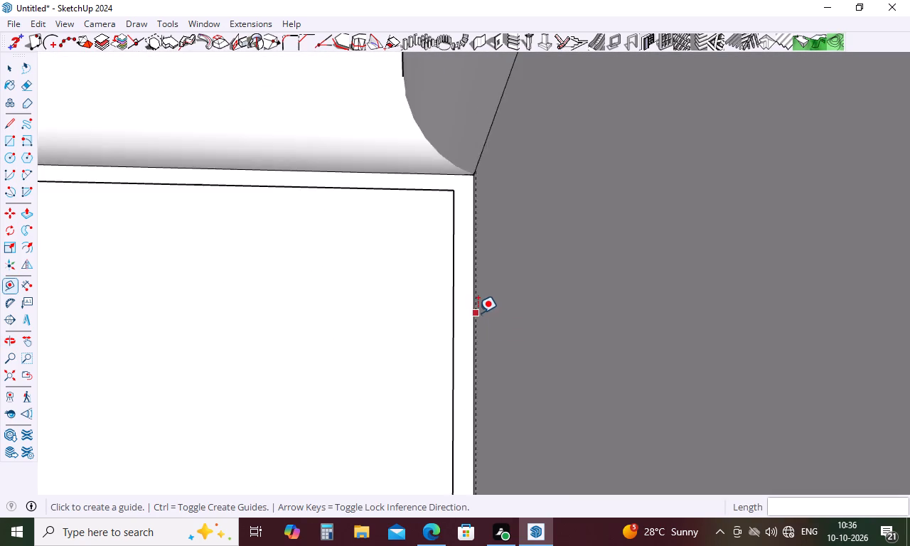
scroll(478, 313, down, 5)
middle_drag(478, 314, 825, 382)
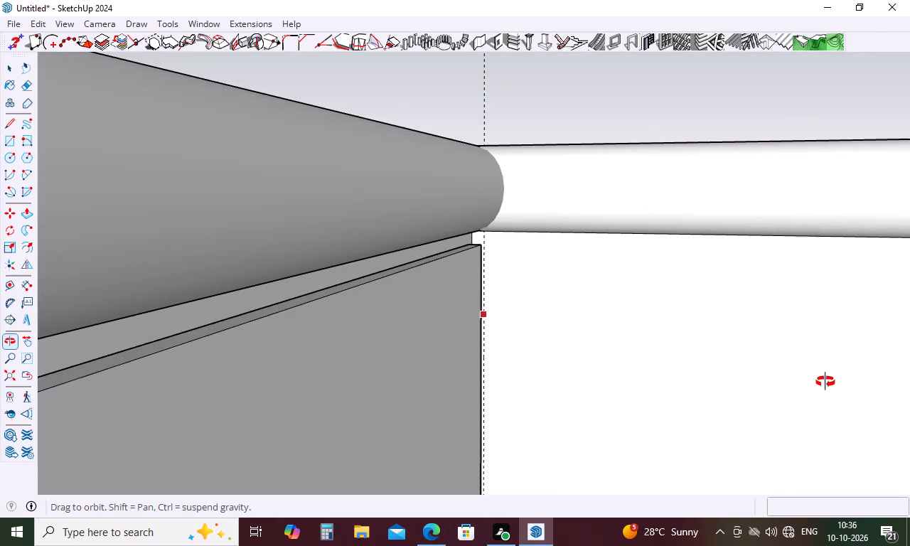
middle_drag(825, 382, 811, 373)
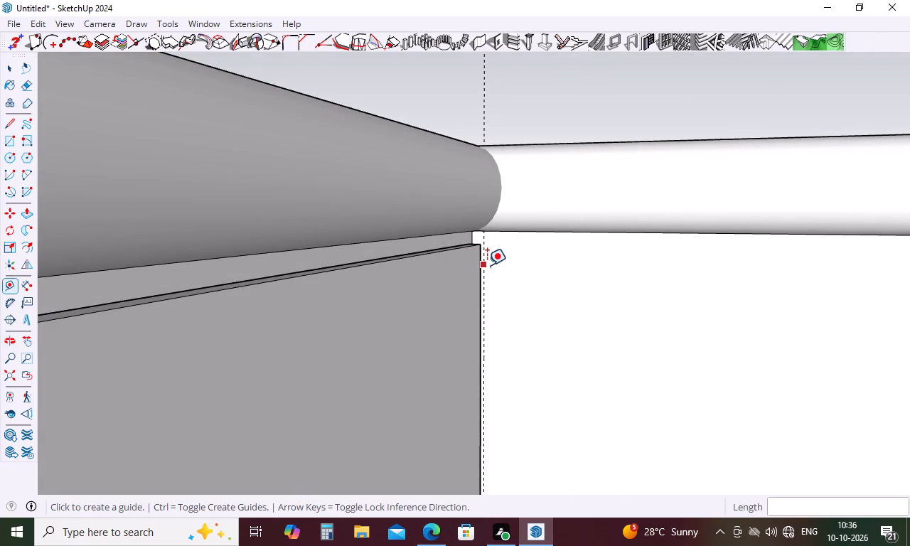
click(487, 265)
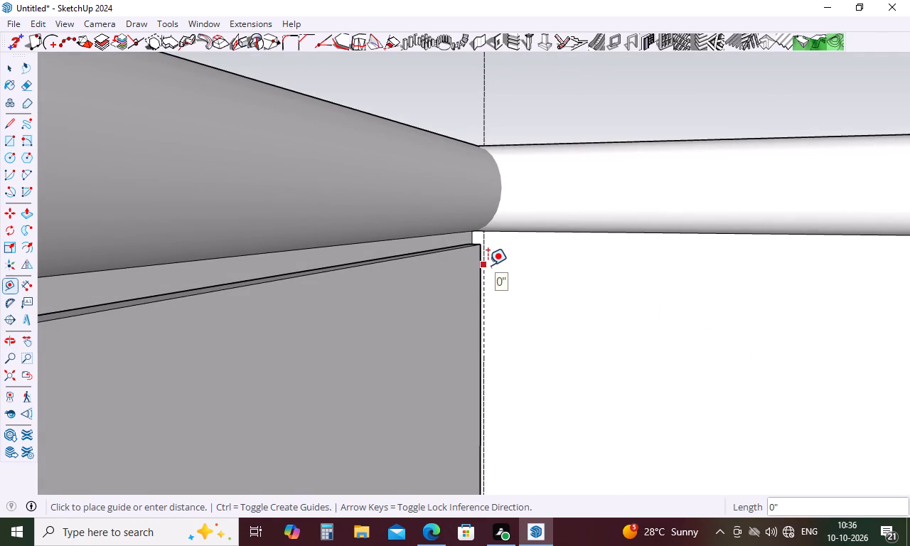
key(Escape)
scroll(464, 250, down, 4)
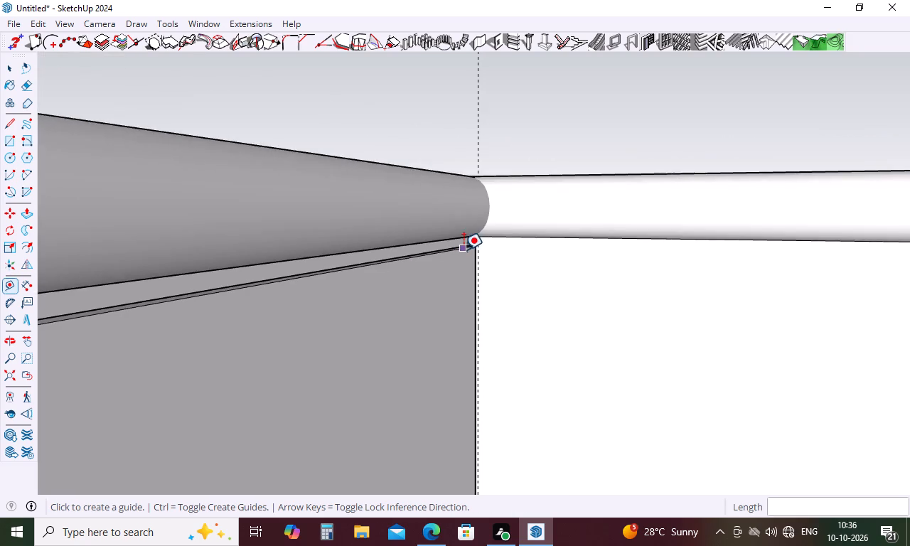
scroll(464, 250, down, 4)
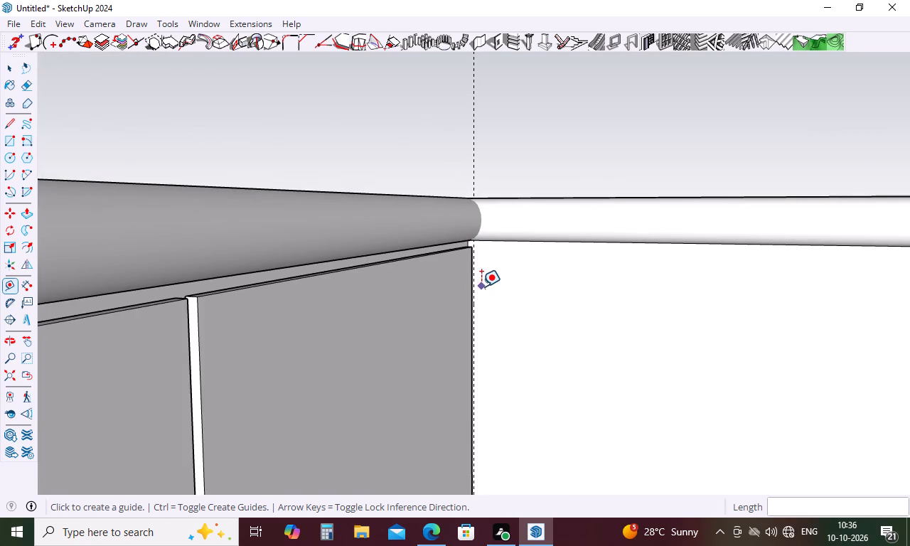
Place a vertical guide 2'6" from the inner corner edge on the second leg's front face.
scroll(490, 291, up, 8)
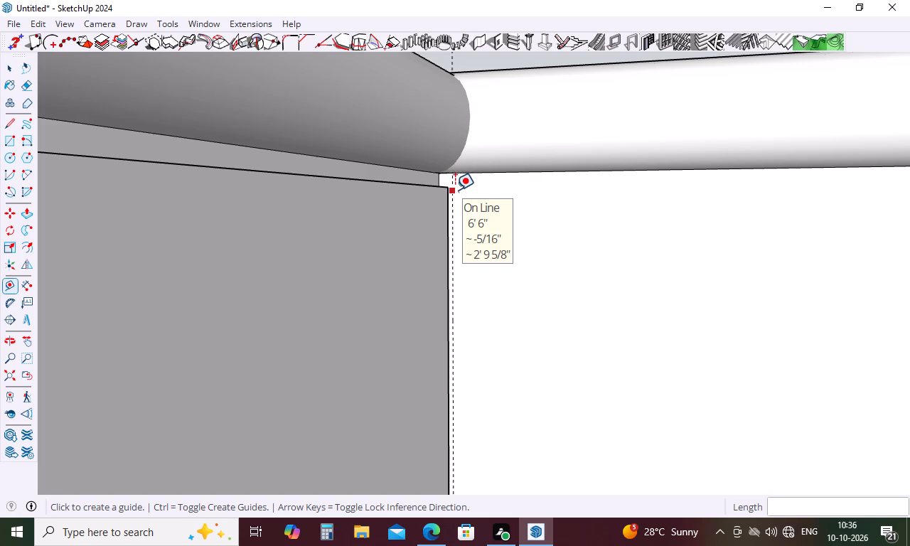
scroll(446, 186, up, 4)
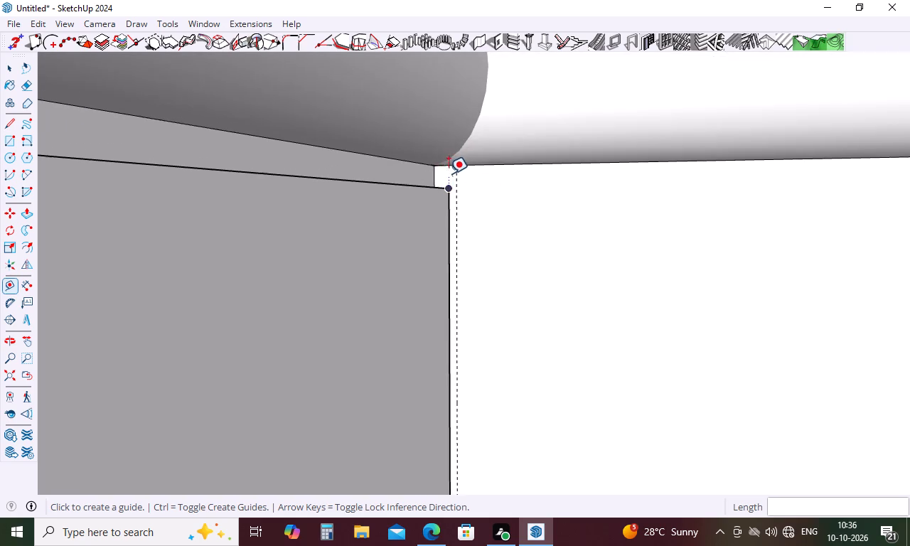
scroll(449, 173, up, 14)
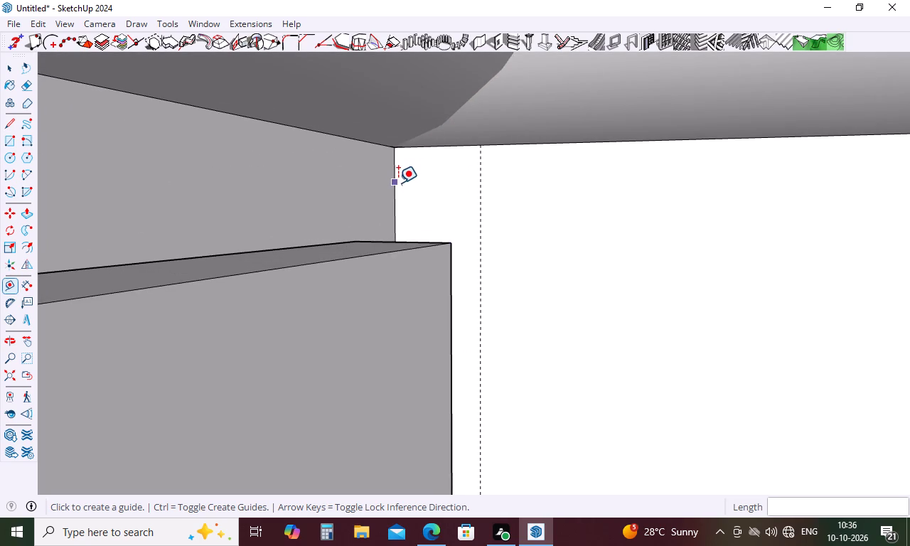
scroll(397, 182, up, 5)
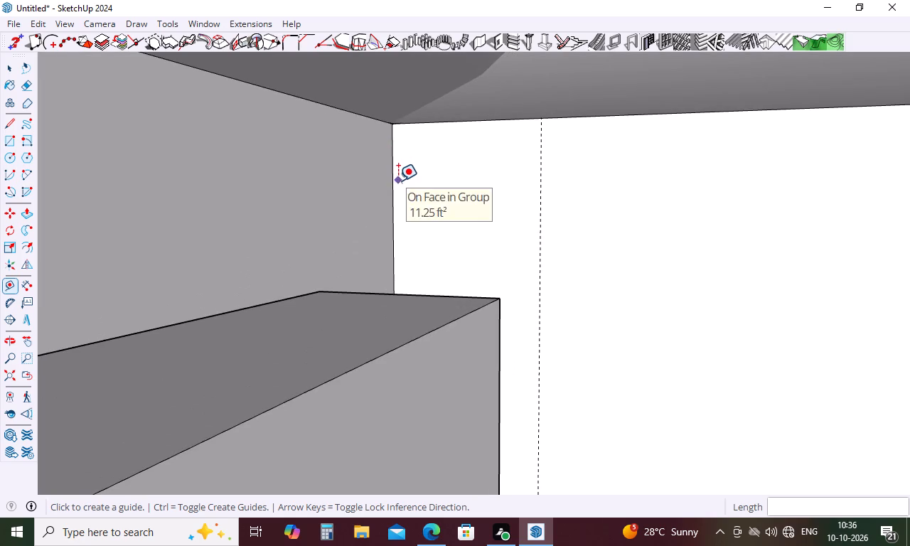
click(397, 181)
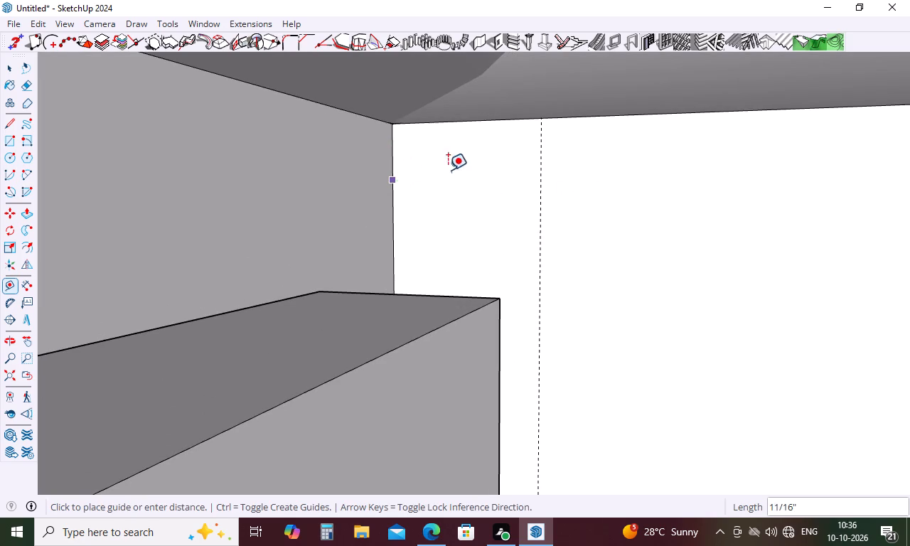
scroll(626, 185, down, 14)
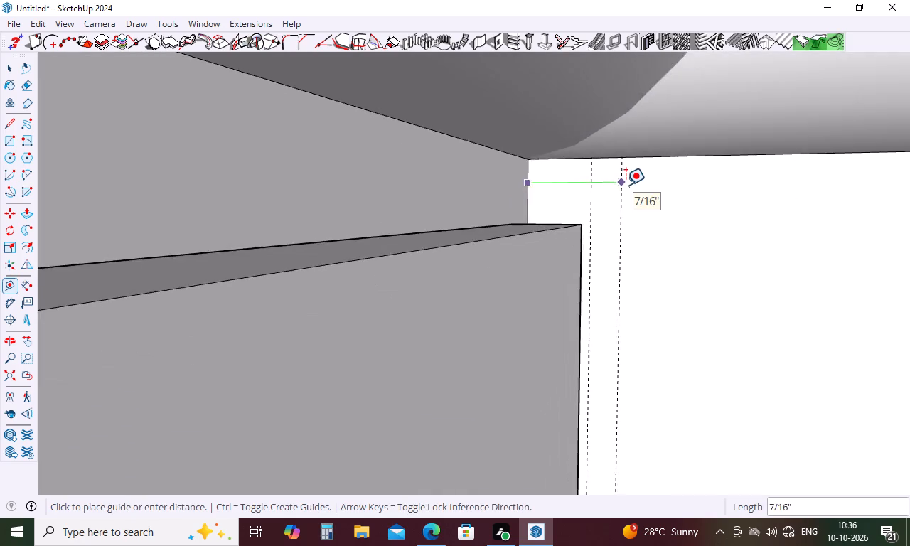
scroll(626, 185, down, 18)
scroll(625, 185, down, 5)
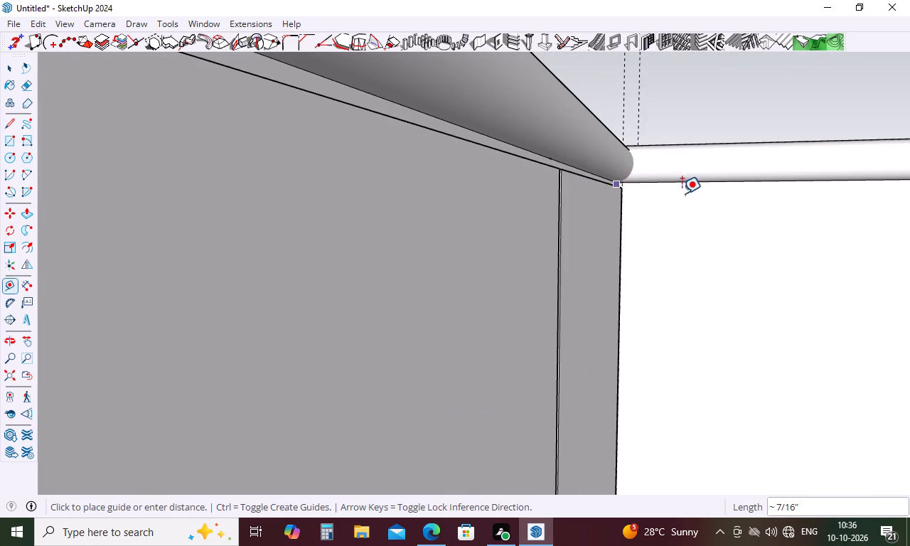
text(2'6')
key(Return)
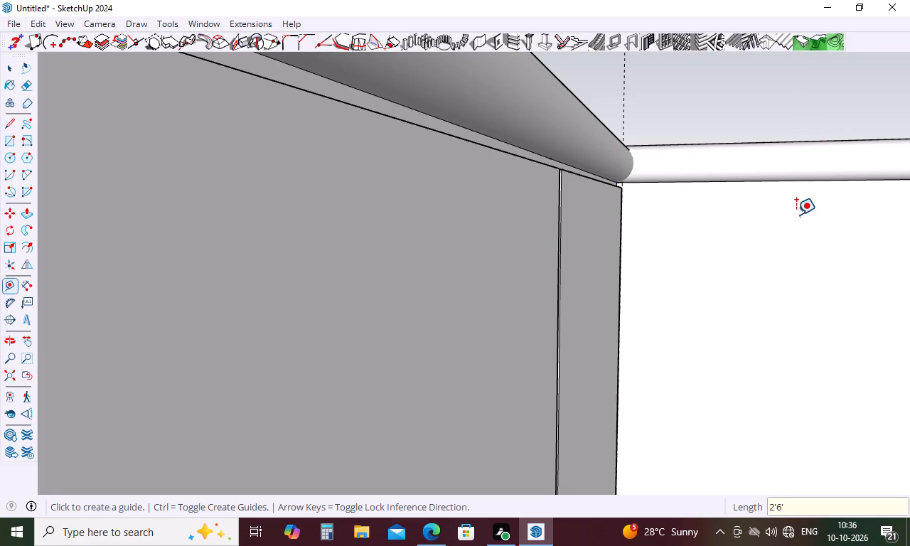
key(BackSpace)
text(2'6")
key(Return)
scroll(674, 233, down, 15)
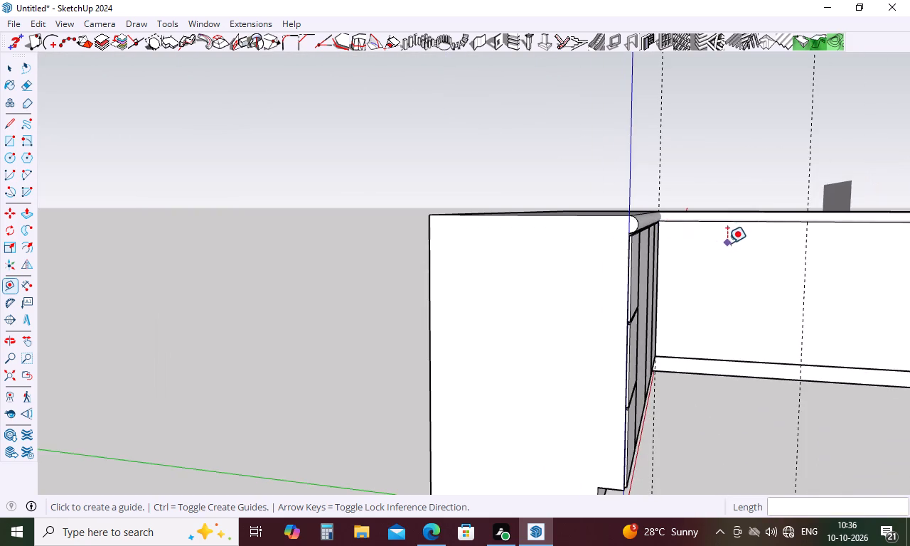
scroll(722, 244, down, 5)
key(Escape)
Place a vertical guide 6" from the 2'6" guide, toward the inner corner, on the second leg's front face.
scroll(798, 259, up, 4)
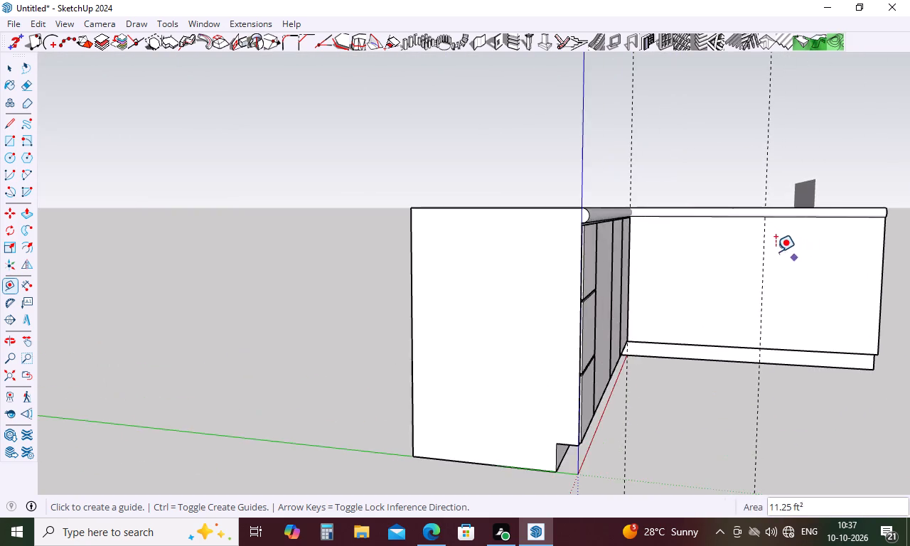
scroll(776, 252, up, 7)
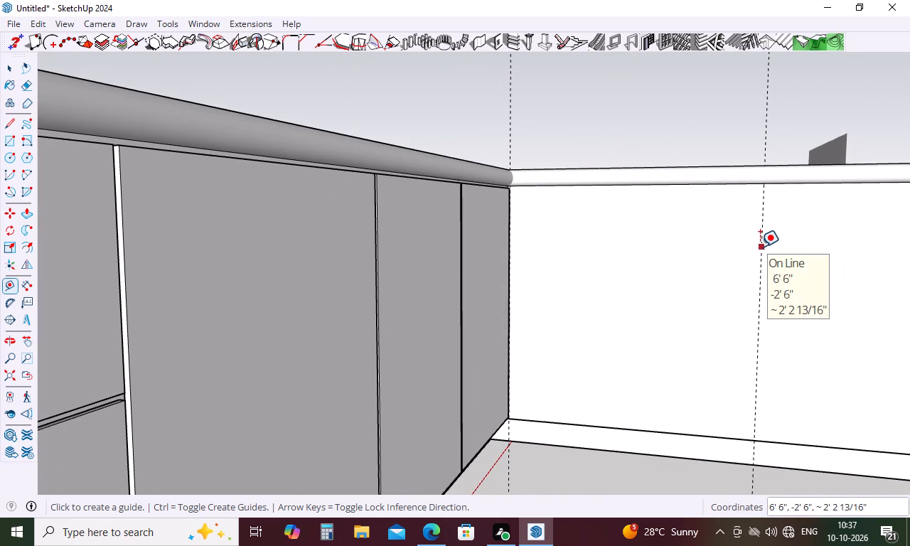
click(760, 247)
key(6)
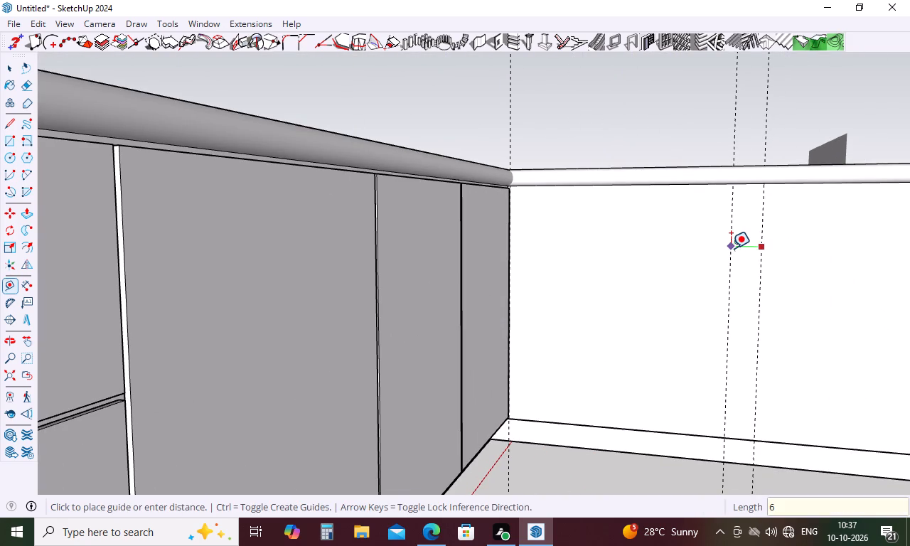
key(Return)
key(Escape)
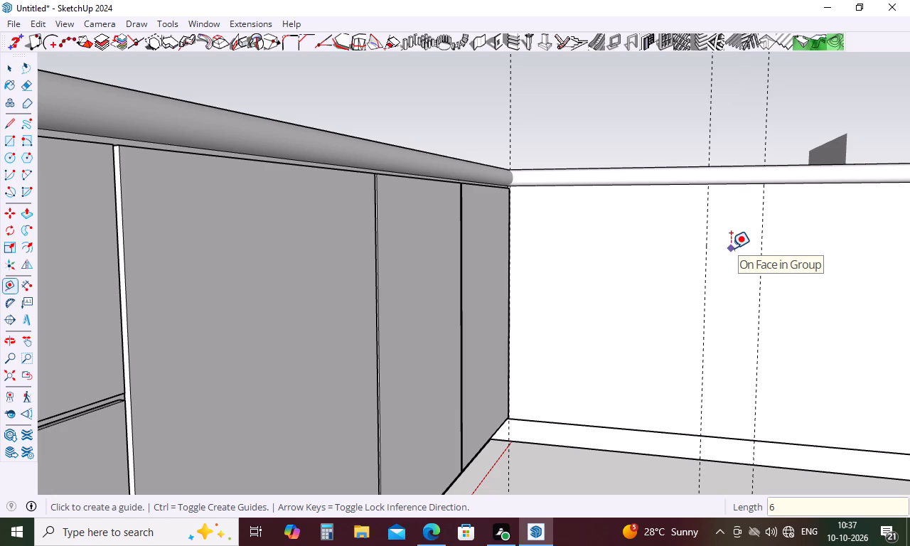
Delete the vertical guide 2'6" from the inner corner on the second leg's front face.
key(space)
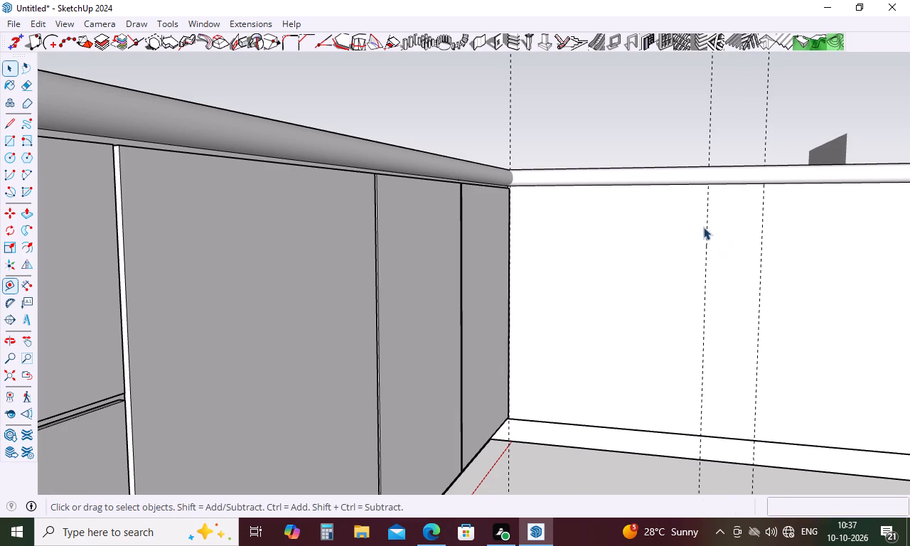
click(765, 129)
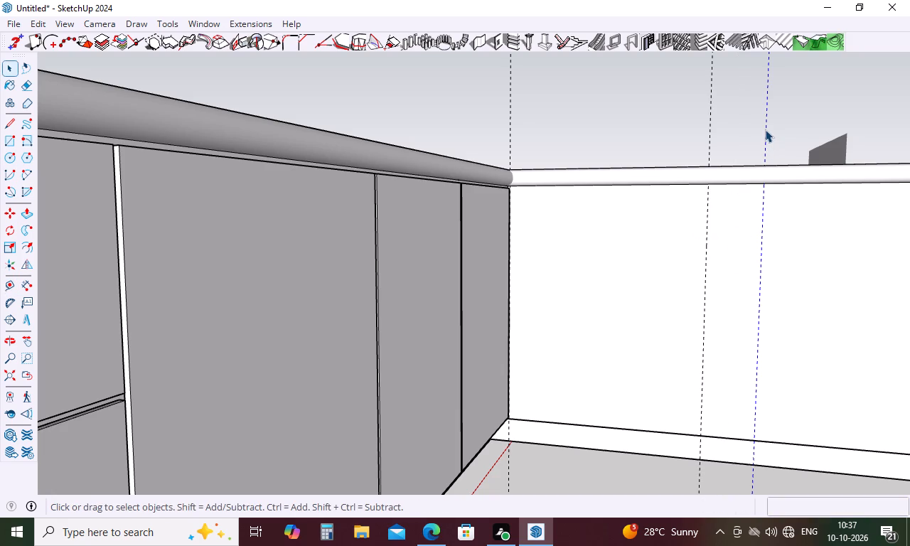
key(Delete)
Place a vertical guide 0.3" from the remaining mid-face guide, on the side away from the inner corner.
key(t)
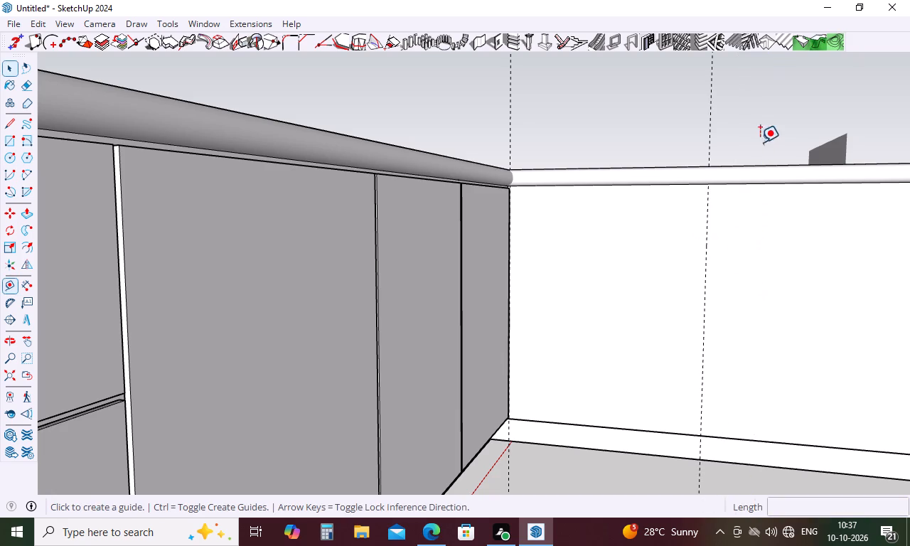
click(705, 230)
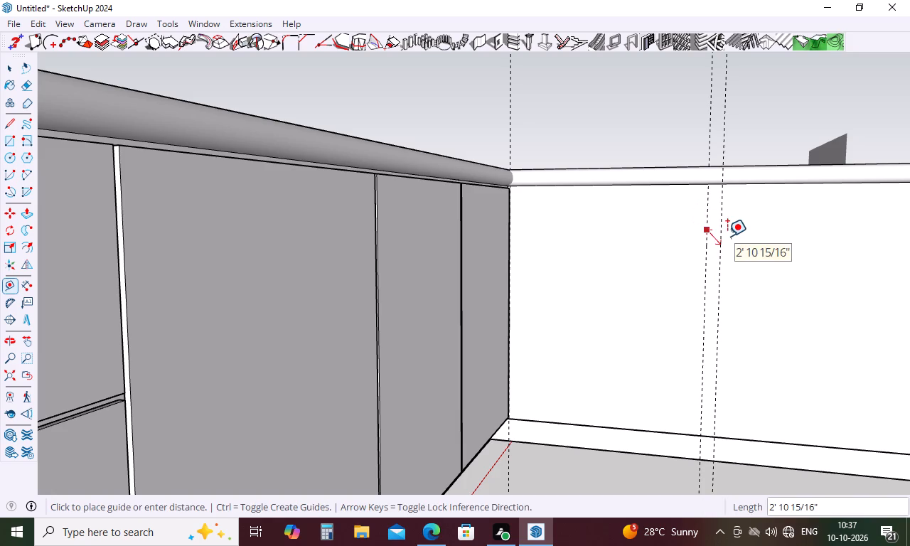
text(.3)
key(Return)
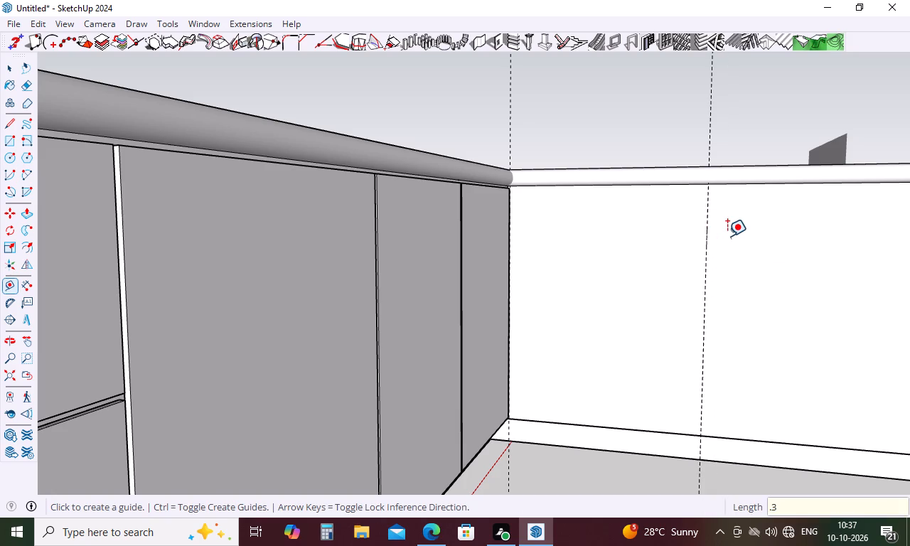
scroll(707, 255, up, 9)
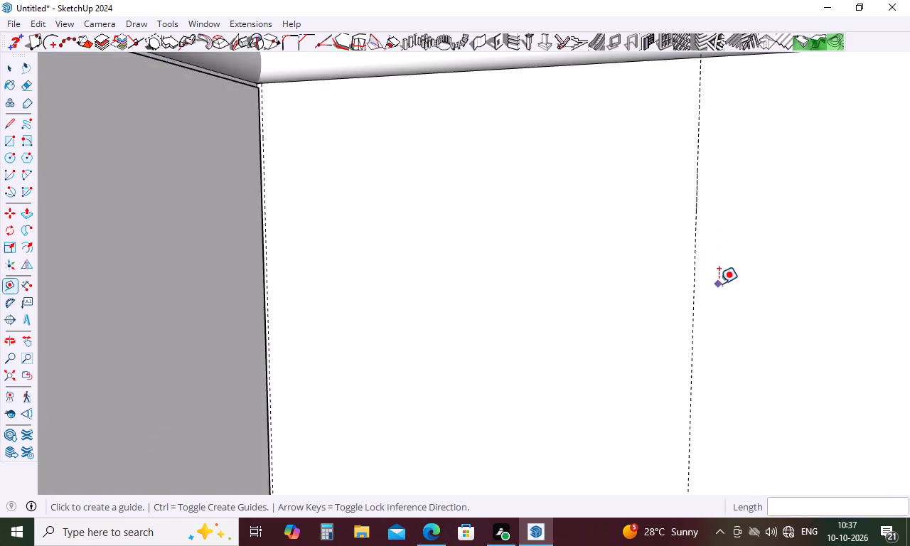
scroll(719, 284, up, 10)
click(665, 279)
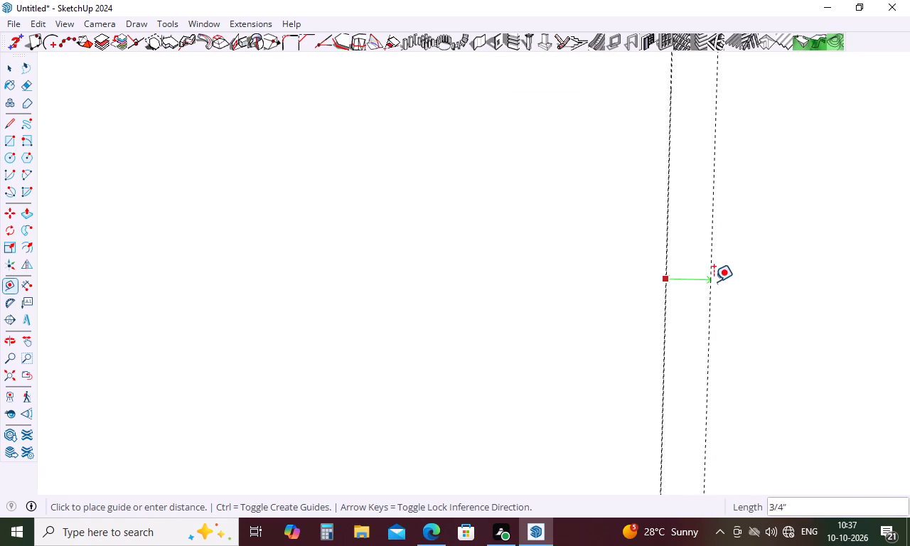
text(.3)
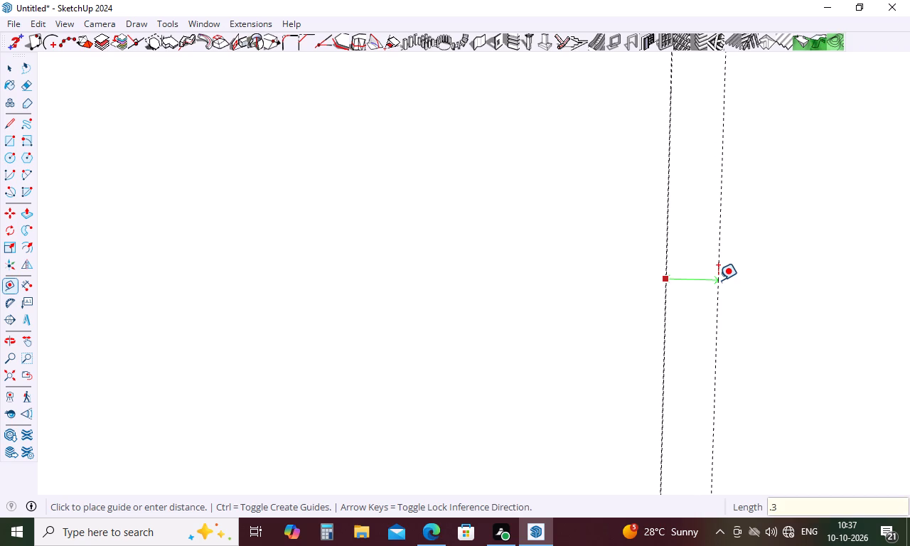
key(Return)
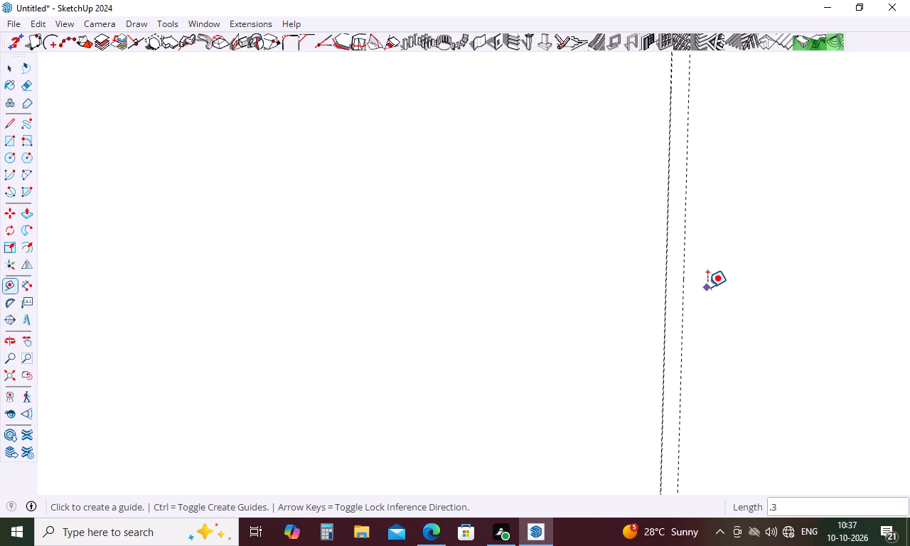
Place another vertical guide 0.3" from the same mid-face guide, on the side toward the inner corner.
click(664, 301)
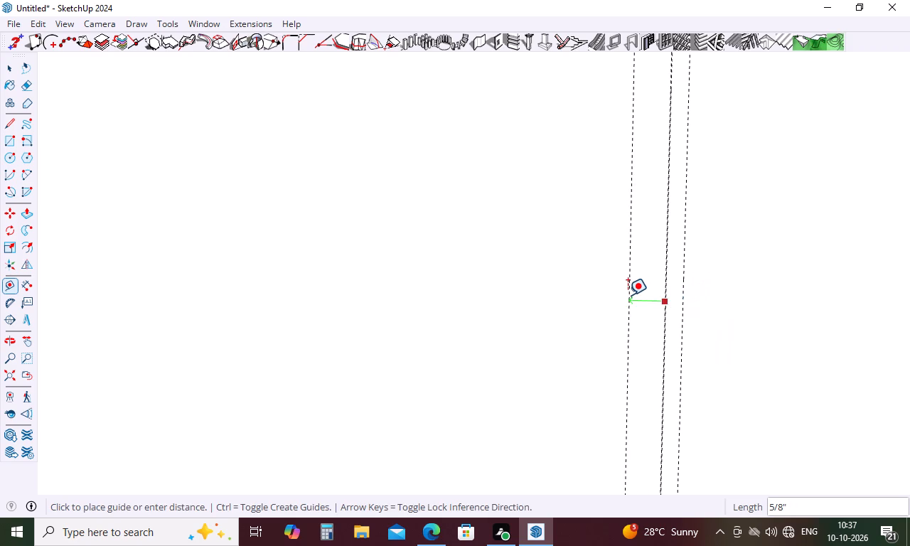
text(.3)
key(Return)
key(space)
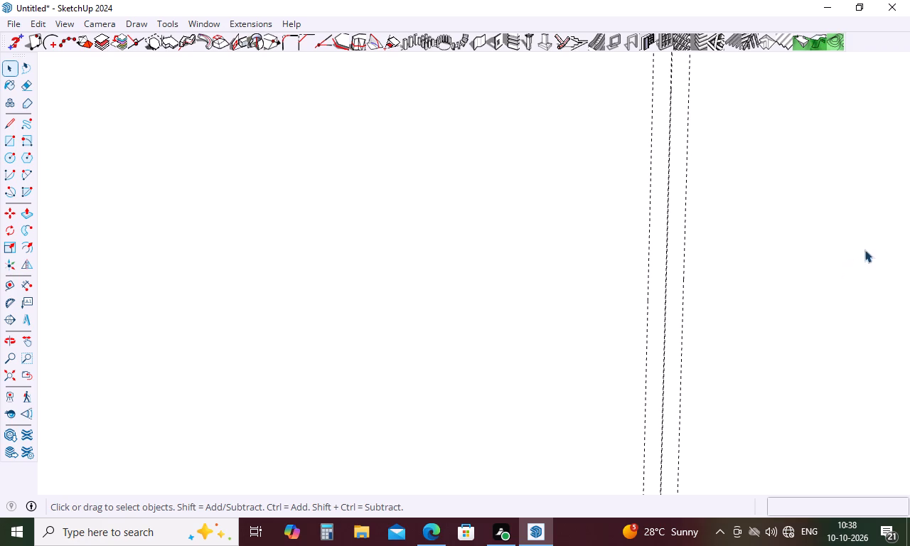
Examine the spacing of the closely set vertical guides just below the countertop edge on the second leg's front face.
scroll(622, 234, down, 19)
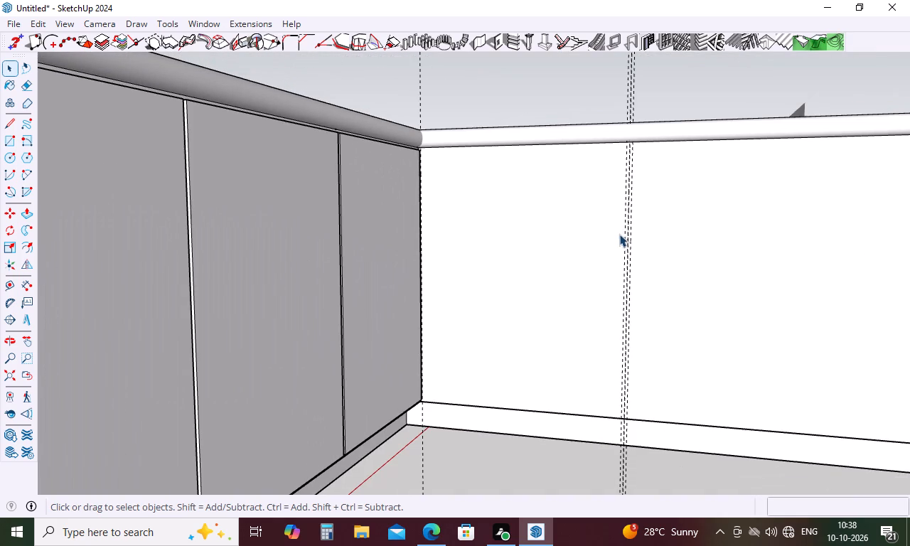
middle_drag(627, 240, 667, 241)
scroll(684, 171, up, 4)
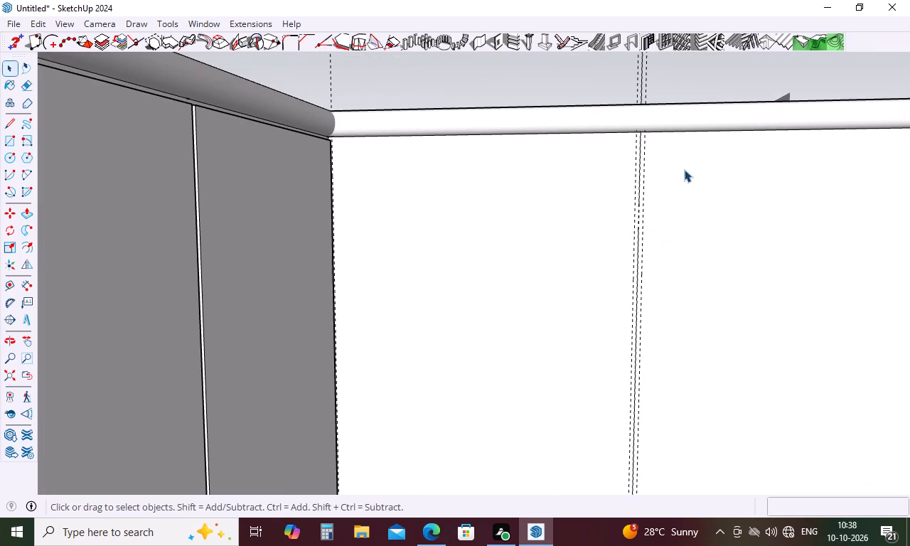
key(Escape)
key(t)
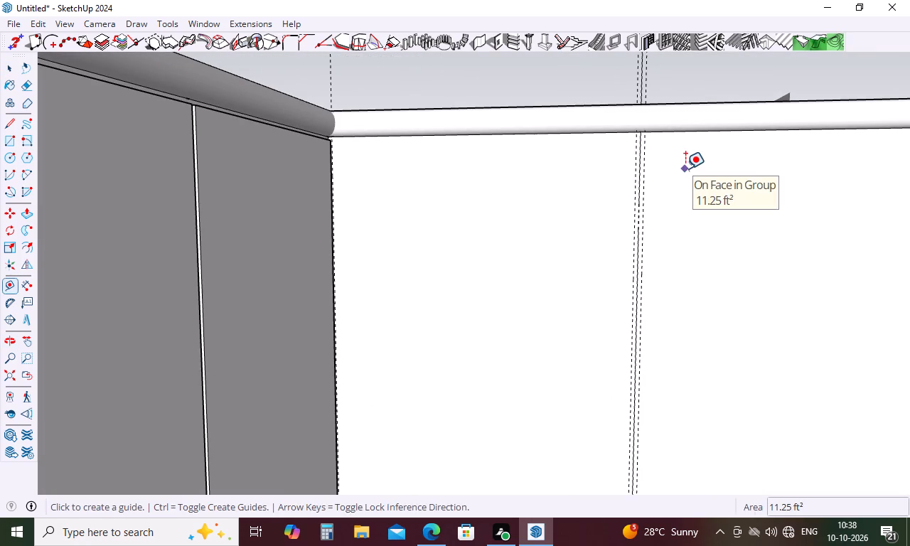
middle_drag(692, 168, 405, 152)
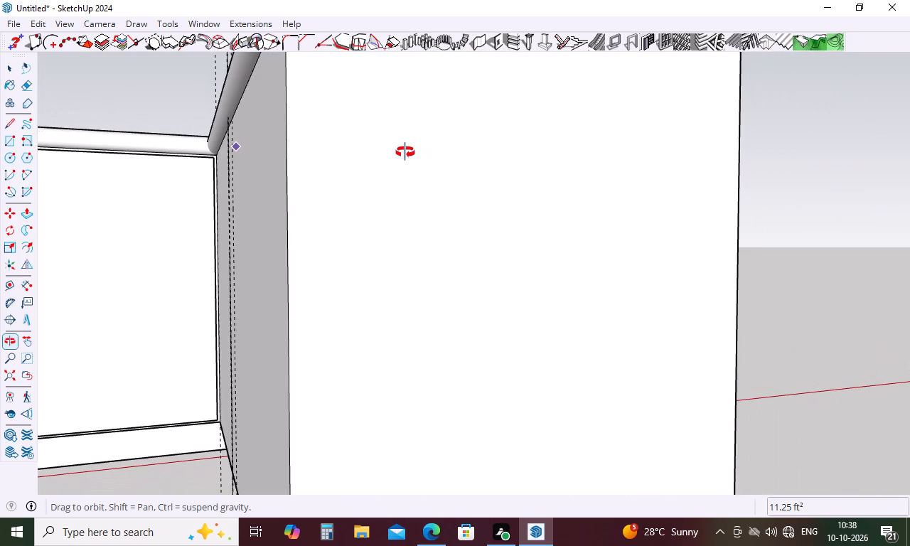
middle_drag(405, 152, 660, 156)
scroll(638, 122, up, 9)
scroll(585, 92, up, 4)
scroll(525, 117, up, 10)
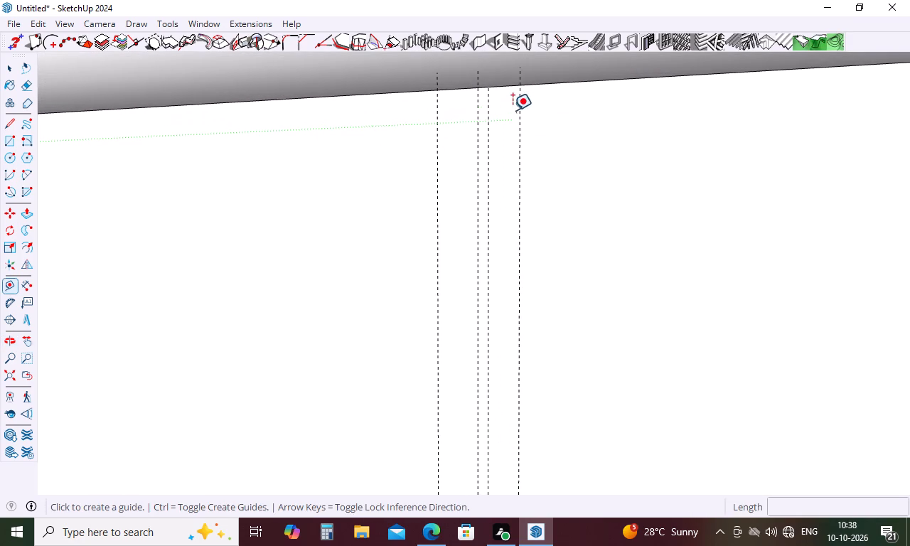
scroll(498, 88, up, 3)
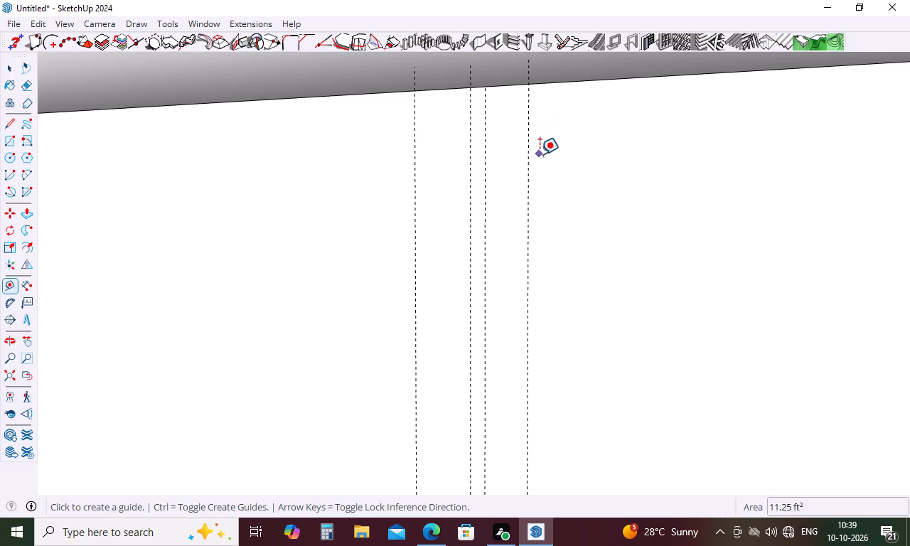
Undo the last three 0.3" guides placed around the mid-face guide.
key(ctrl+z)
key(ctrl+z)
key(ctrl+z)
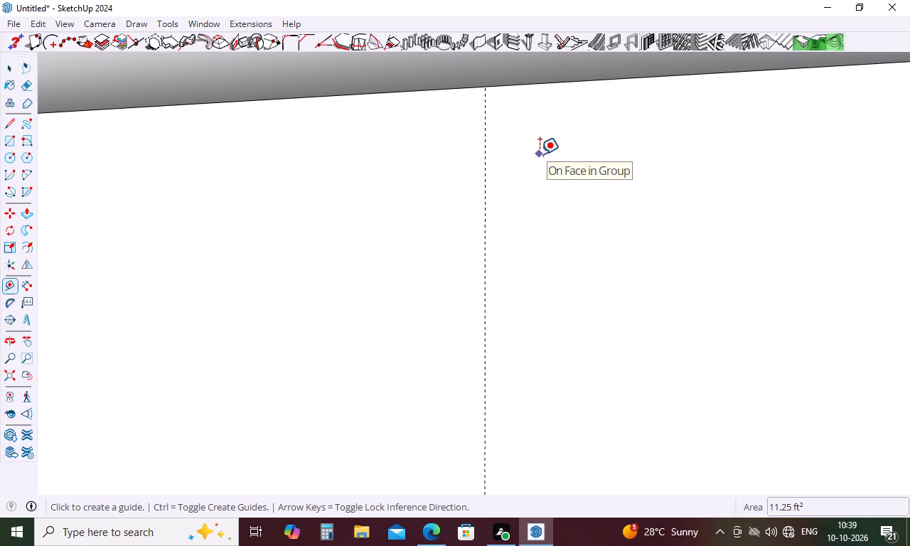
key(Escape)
Place a vertical guide 0.3" from the mid-face guide, on the side away from the inner corner.
key(t)
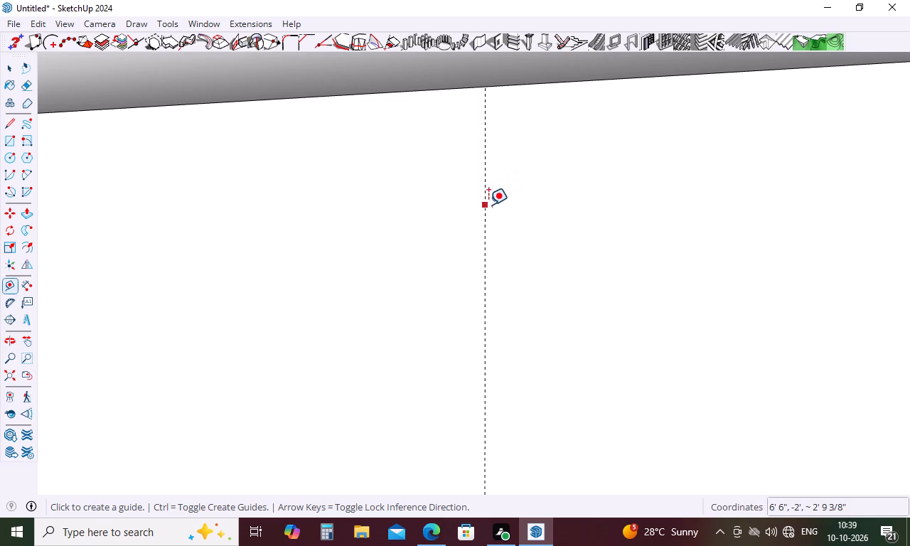
click(487, 206)
click(486, 208)
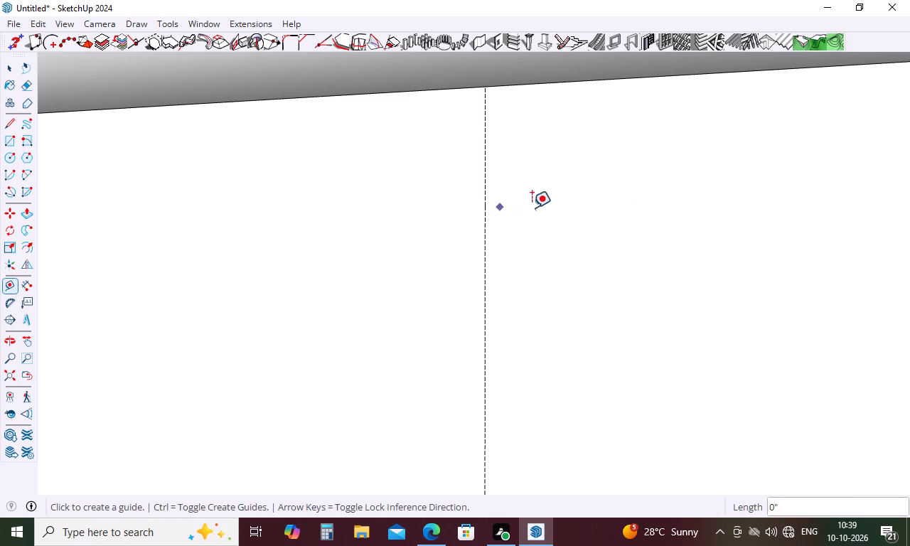
key(Escape)
key(Escape)
key(t)
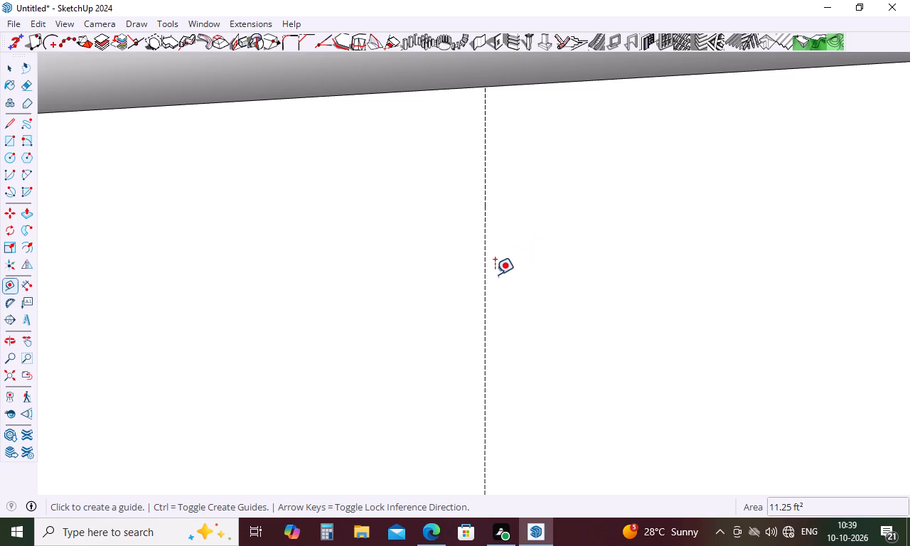
click(482, 287)
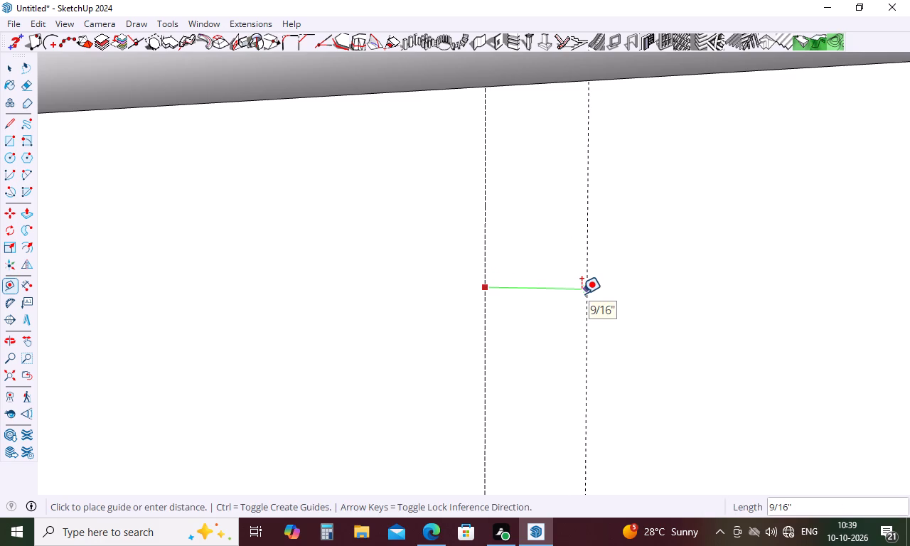
text(.3)
key(Return)
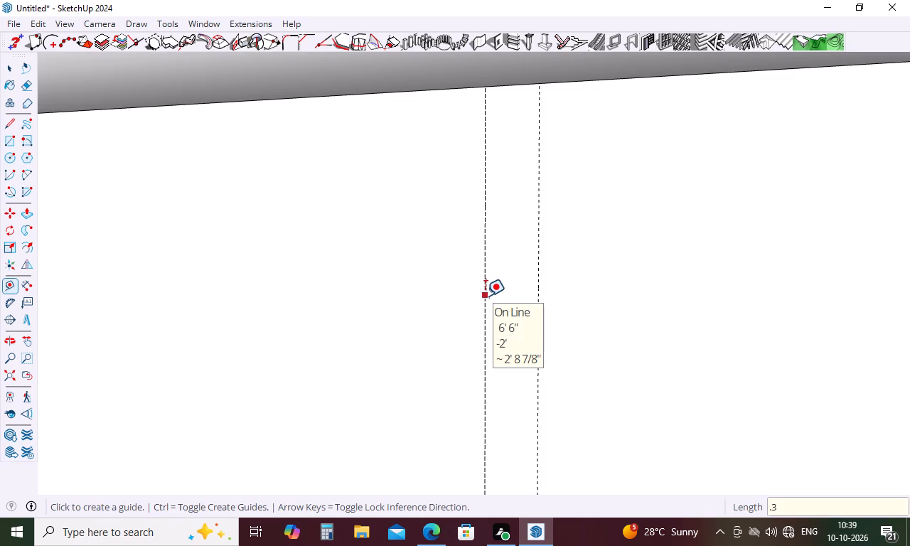
Examine the mid-face guide pair's position relative to the inner corner and the far end of the second leg.
scroll(487, 257, down, 14)
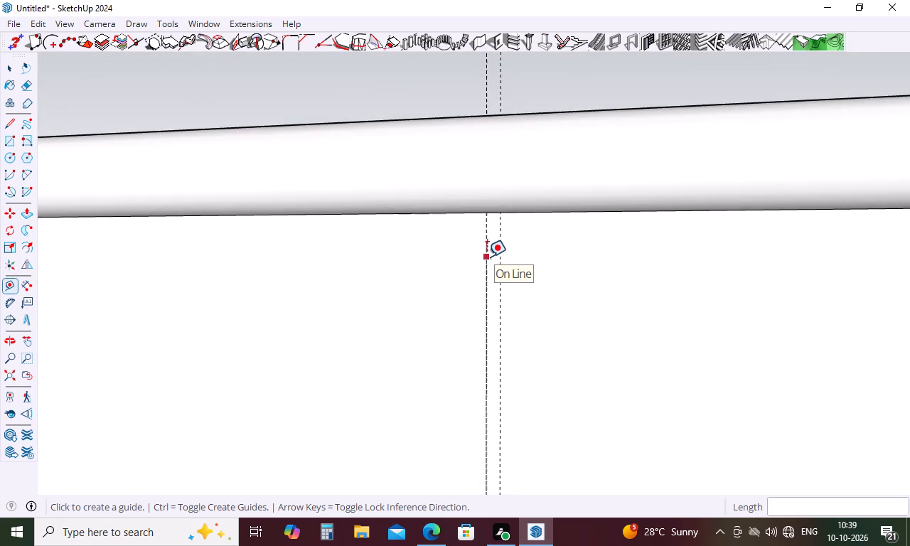
scroll(577, 250, down, 18)
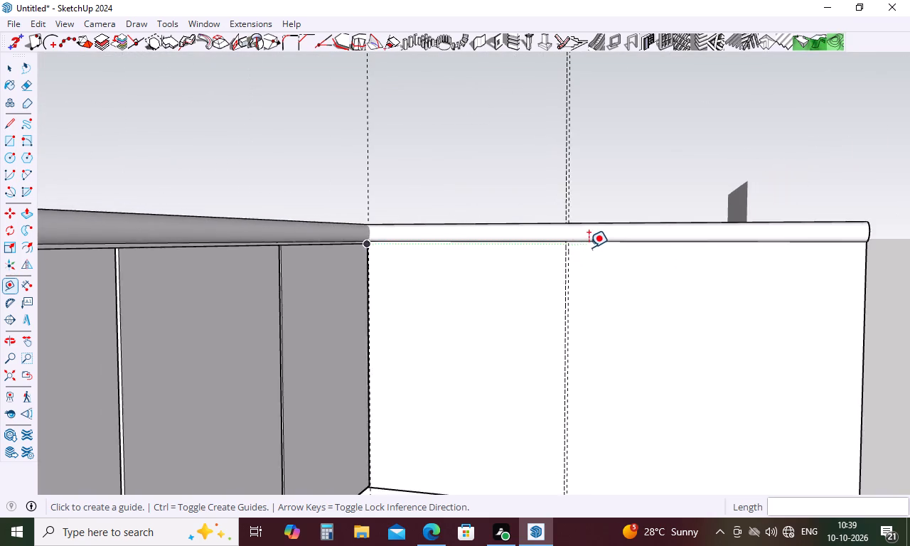
scroll(589, 247, down, 4)
key(Escape)
scroll(590, 320, up, 3)
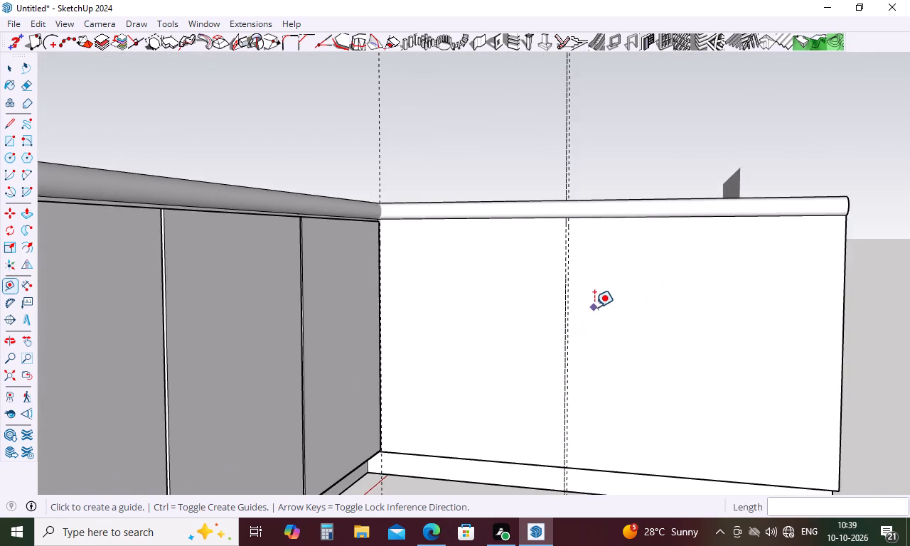
scroll(582, 299, up, 3)
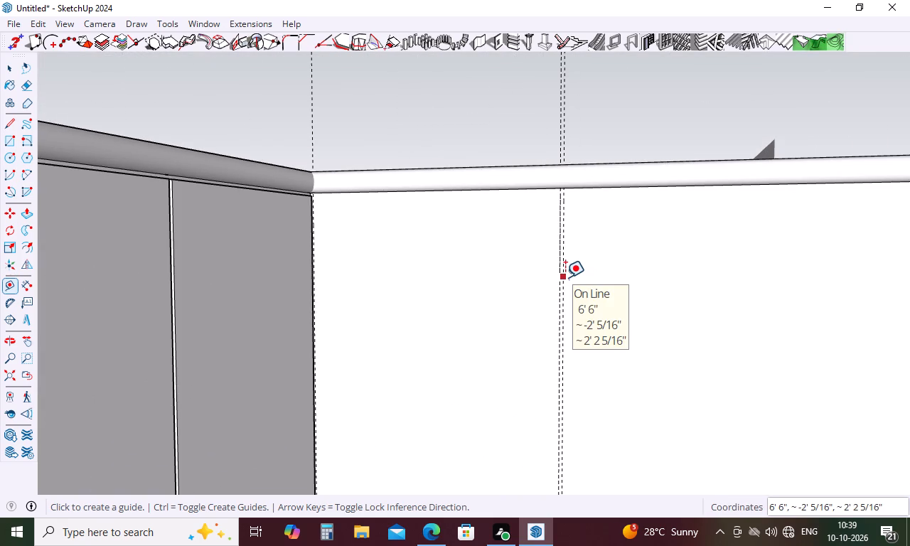
key(Escape)
middle_drag(577, 267, 580, 218)
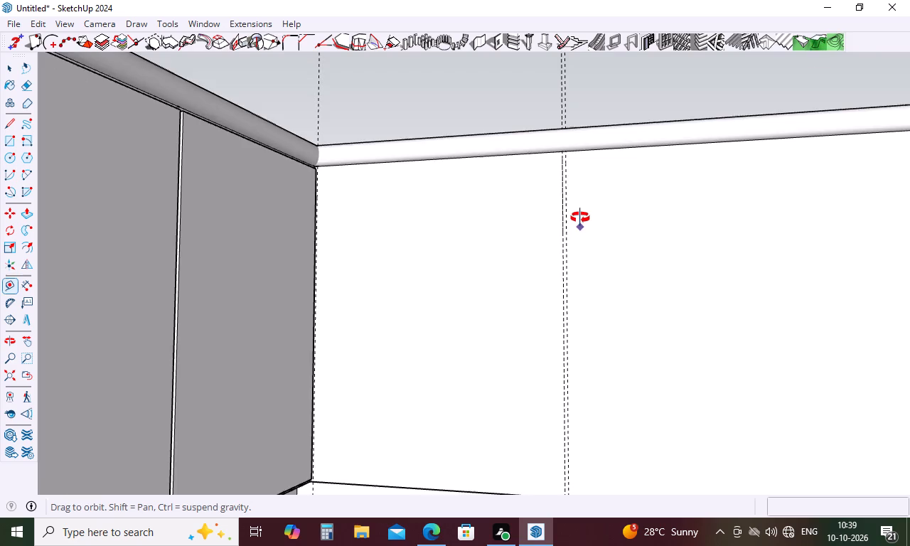
Place a horizontal guide 0.3" below the countertop's lower edge on the second leg's front face.
middle_drag(580, 218, 535, 208)
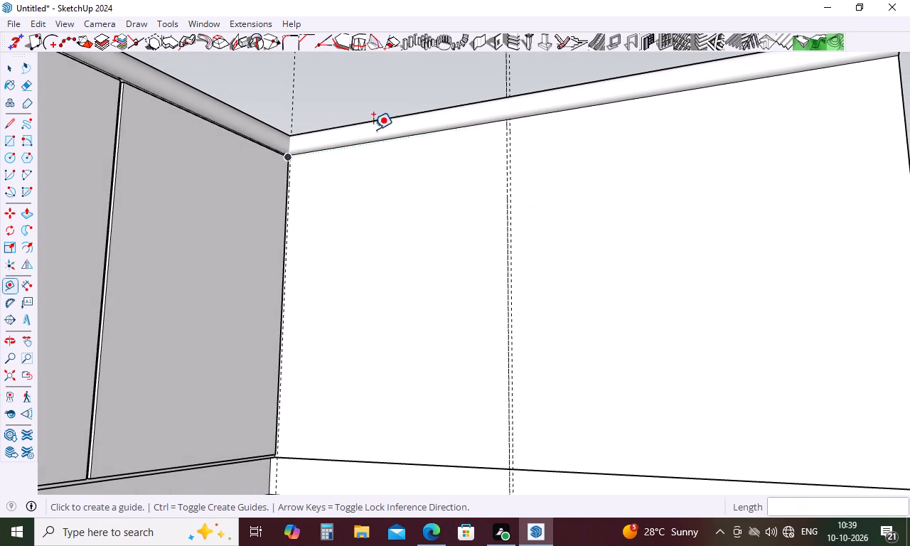
scroll(319, 127, up, 5)
scroll(247, 172, up, 15)
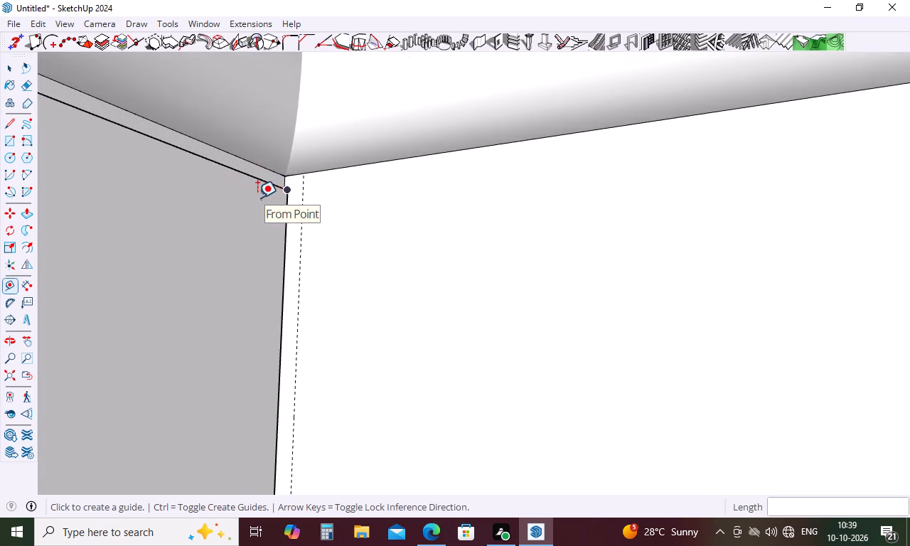
scroll(257, 198, down, 16)
scroll(257, 198, down, 6)
scroll(533, 172, up, 5)
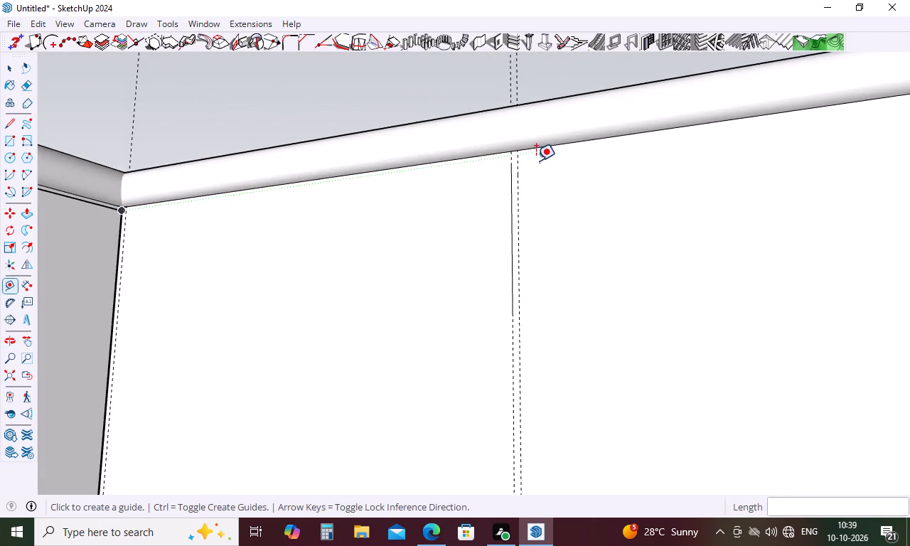
scroll(530, 156, up, 9)
scroll(523, 137, down, 19)
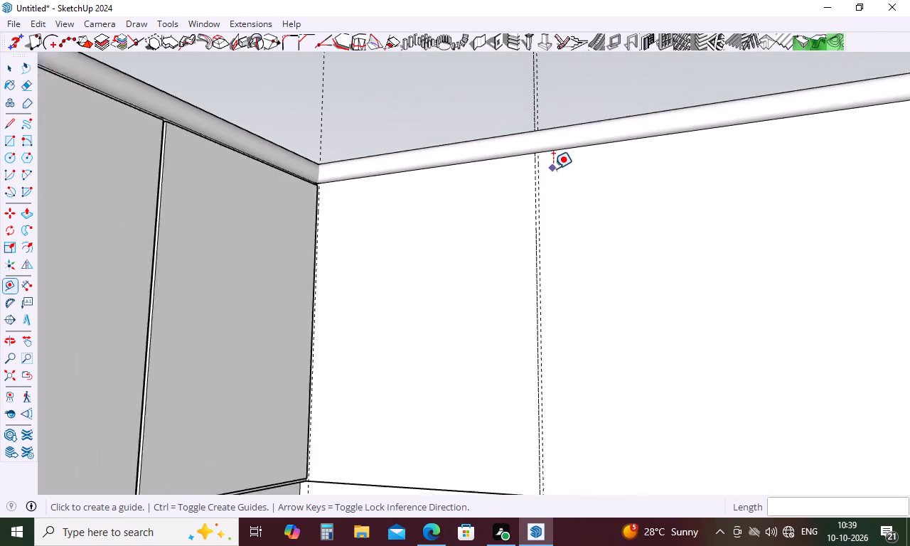
scroll(553, 168, down, 1)
scroll(579, 153, up, 18)
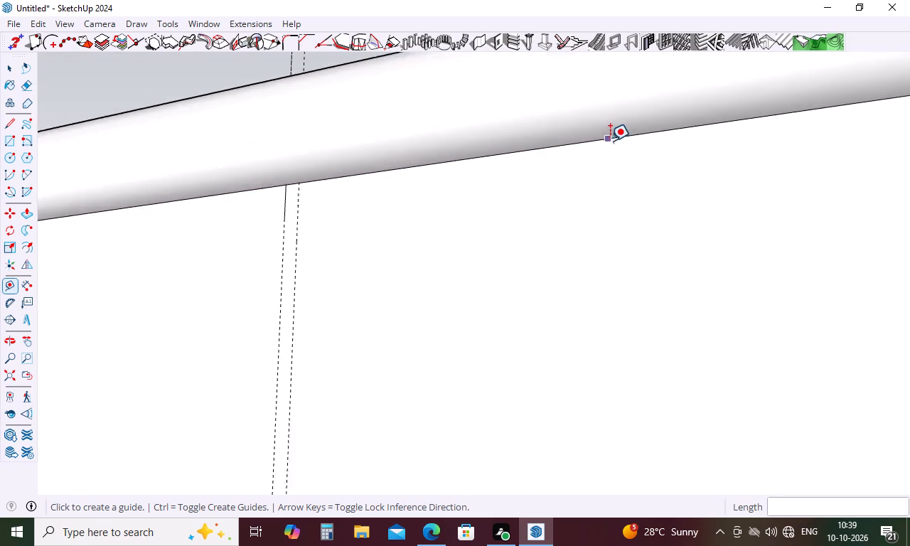
scroll(610, 141, up, 7)
click(614, 136)
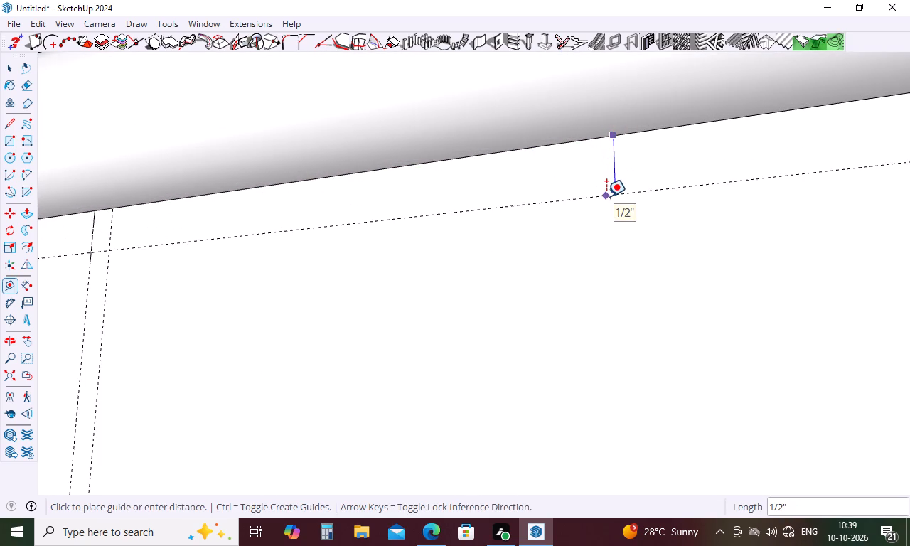
key(period)
key(3)
key(Return)
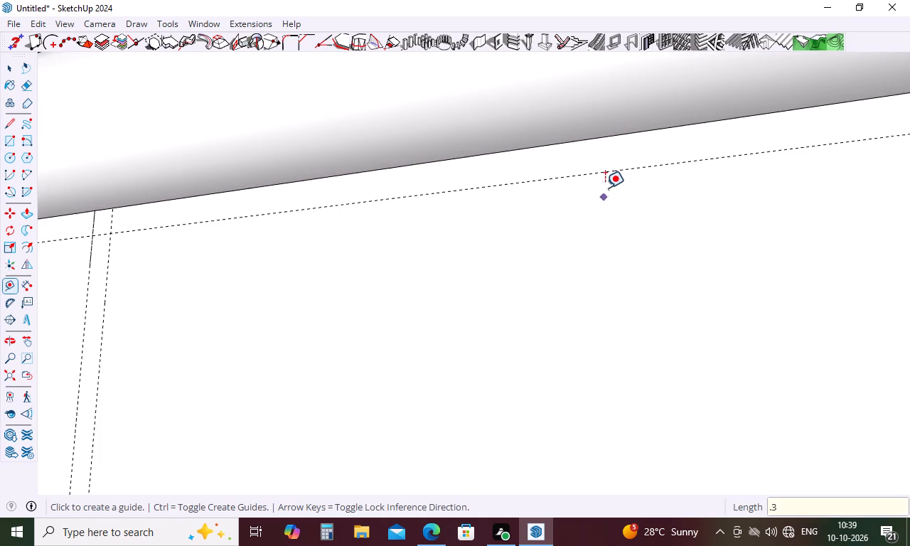
Place a horizontal guide 0.3" above the bottom edge of the second leg's front face, just over the toe kick.
scroll(605, 188, down, 18)
scroll(605, 183, down, 12)
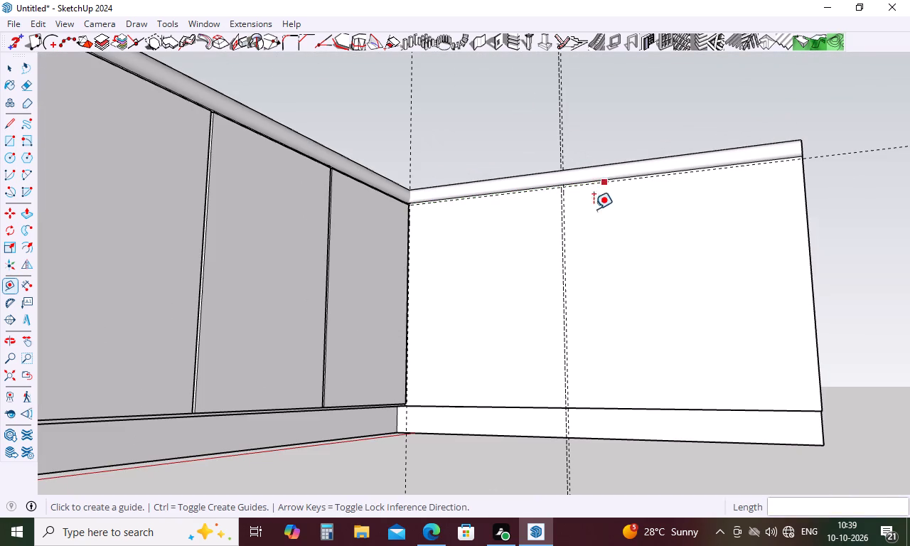
click(578, 408)
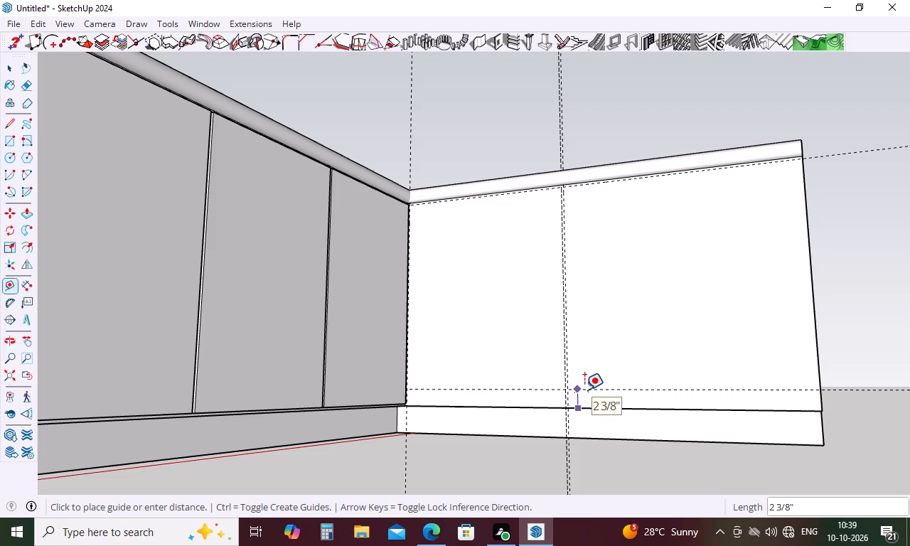
text(.3)
key(Return)
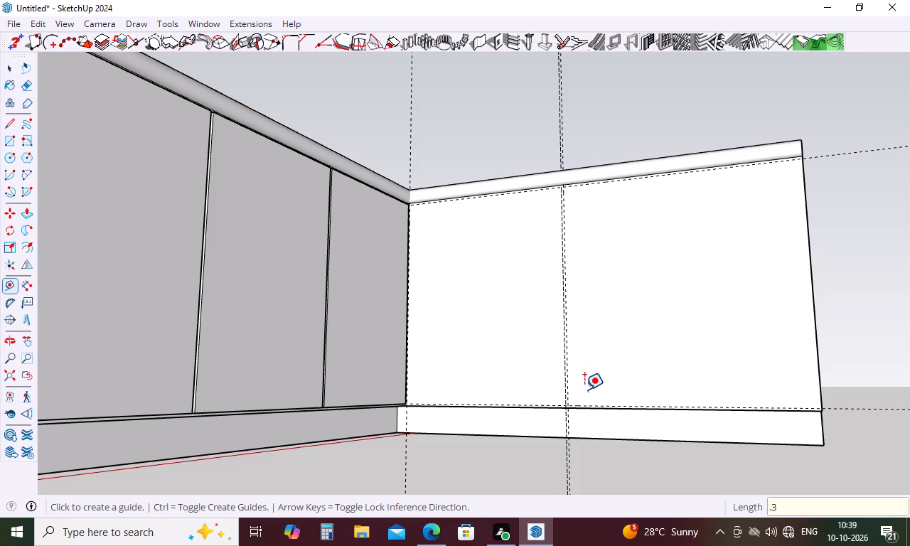
key(Escape)
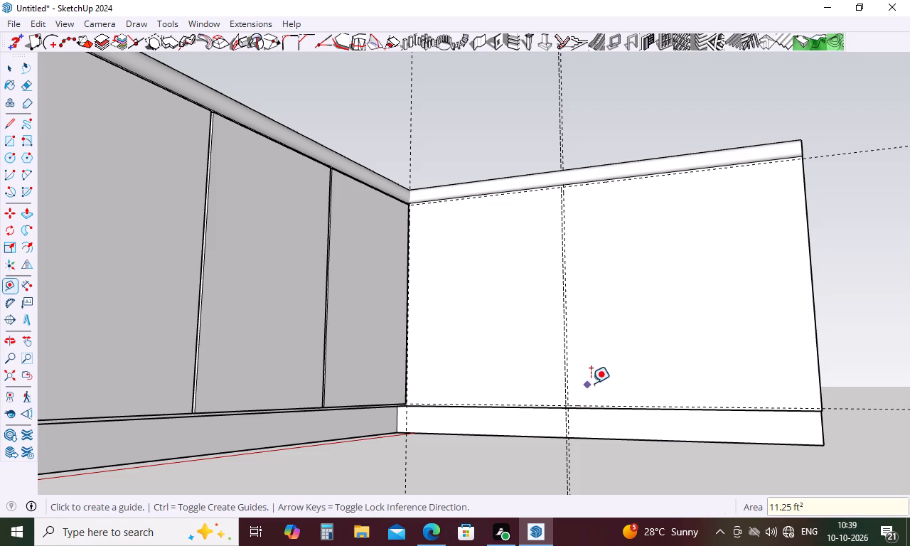
key(y)
key(Escape)
Place a vertical guide 0.3" inside the far end edge of the second leg's front face.
key(t)
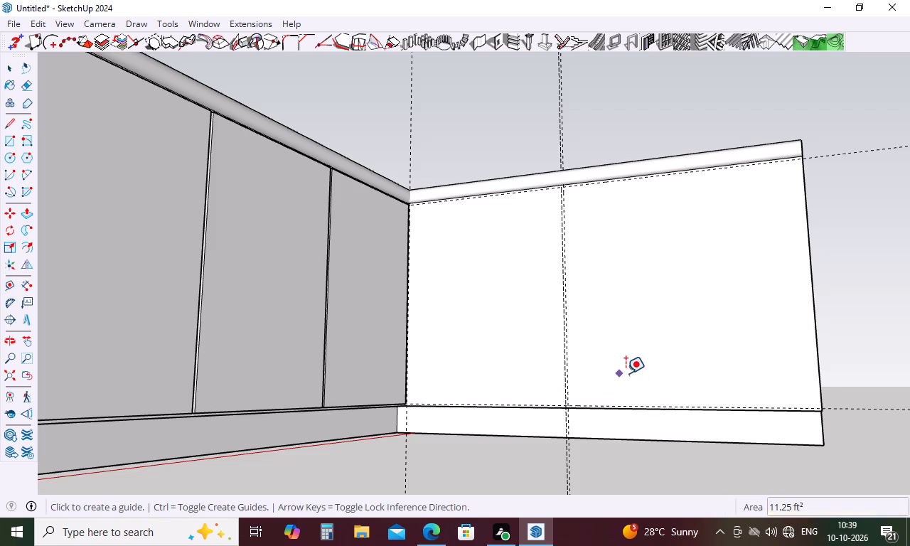
click(817, 321)
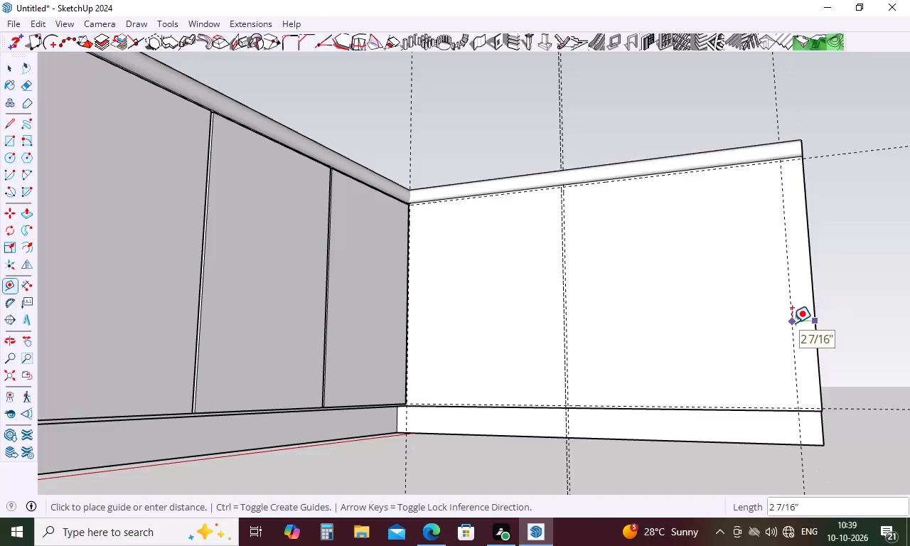
text(.3)
key(Return)
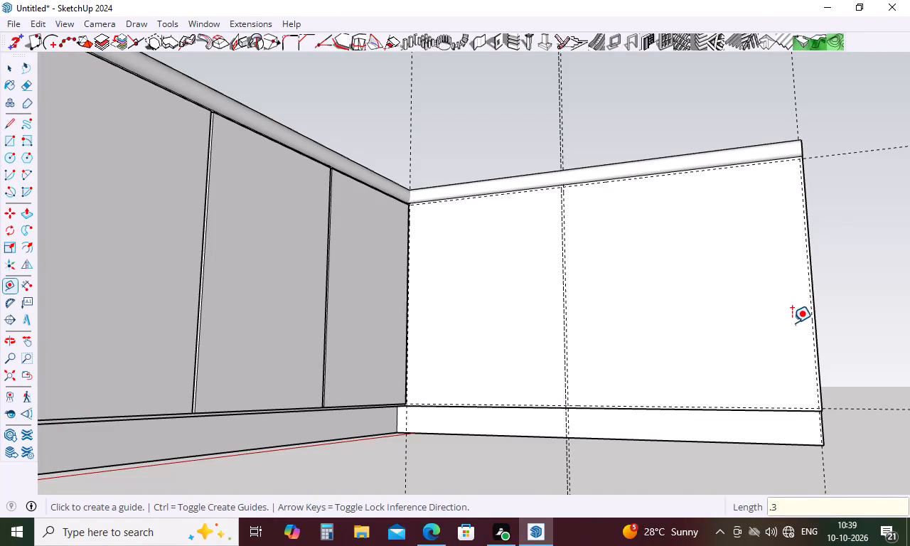
scroll(833, 178, up, 4)
key(Escape)
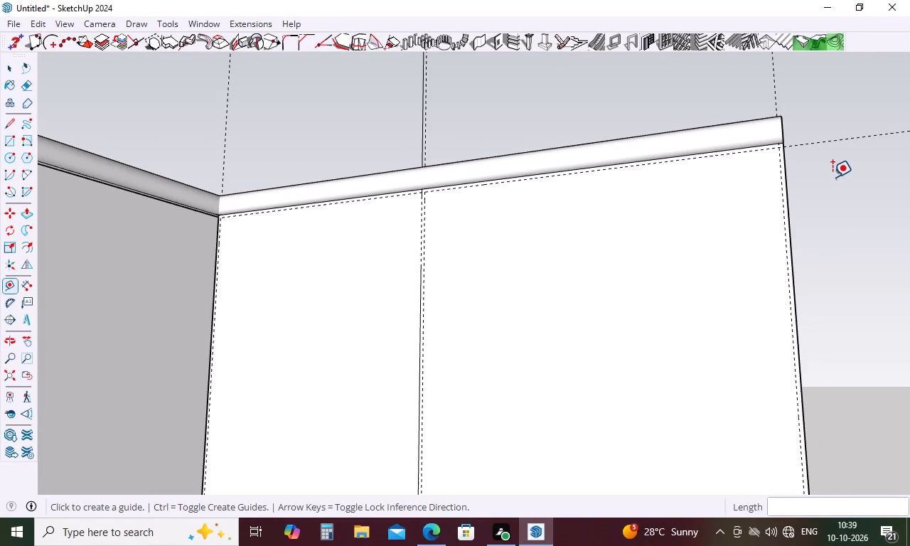
Draw the panel outline's top edge from the far-end guide to the inner-corner guide, and its corner side down to the bottom guide.
key(l)
scroll(765, 146, up, 15)
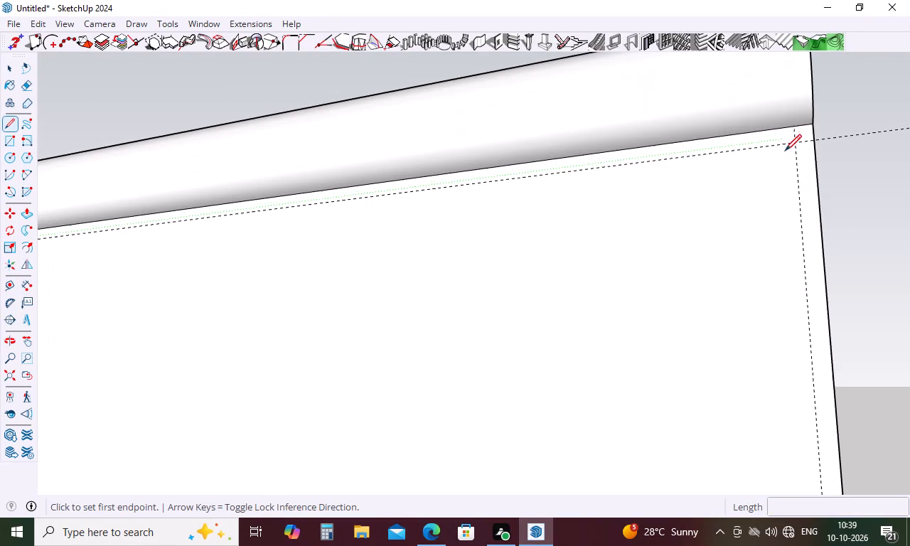
click(794, 144)
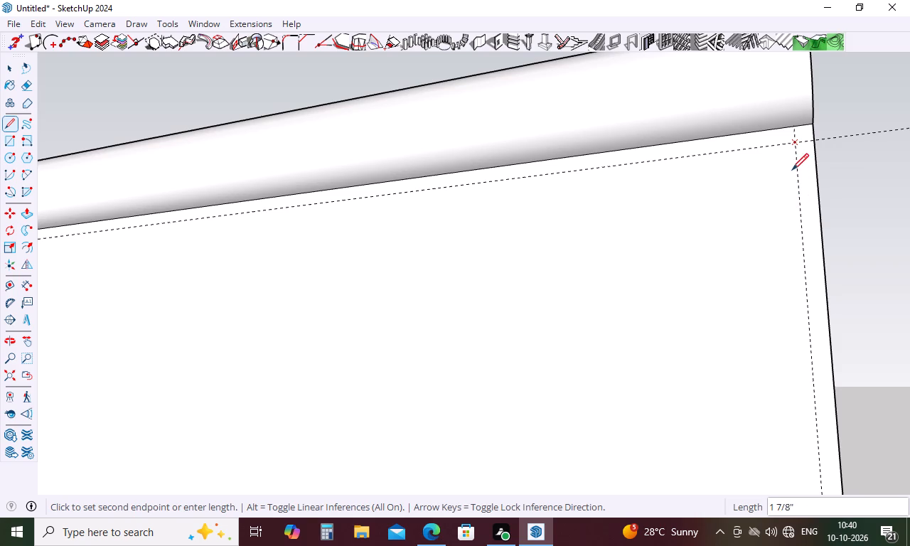
scroll(792, 169, down, 17)
scroll(795, 172, down, 6)
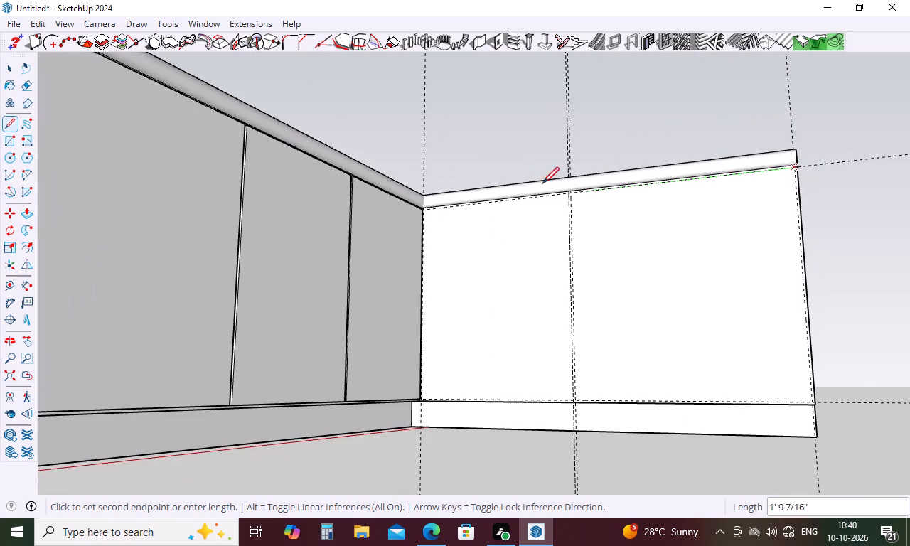
scroll(422, 211, up, 20)
scroll(422, 211, up, 1)
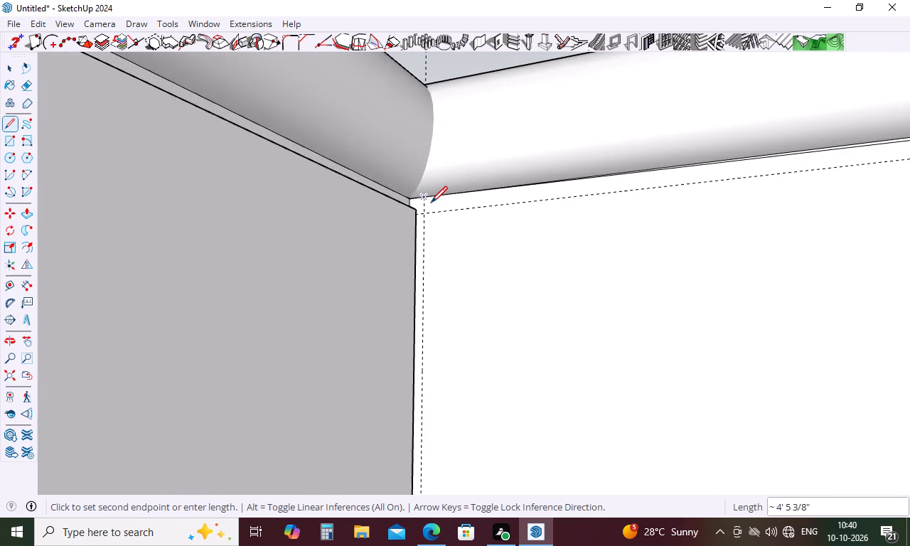
scroll(431, 203, up, 6)
click(421, 223)
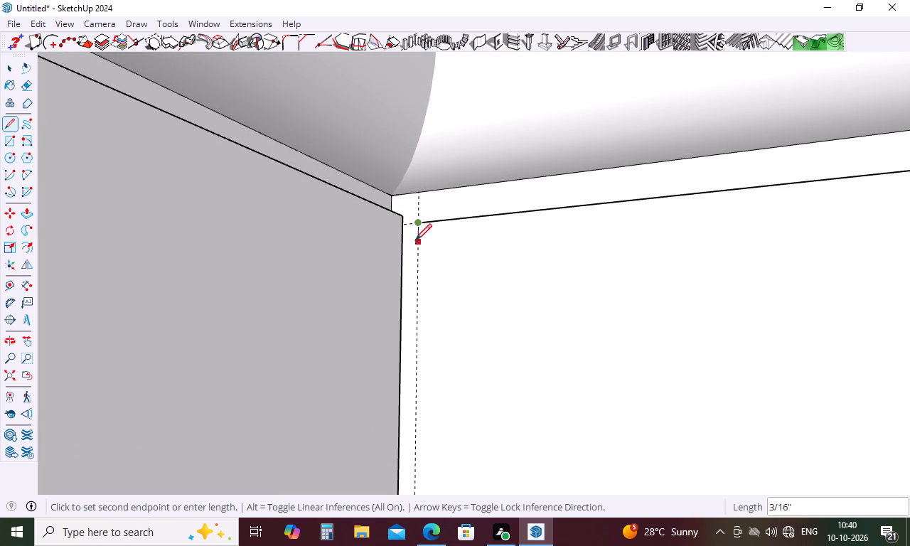
scroll(419, 233, down, 6)
scroll(419, 223, down, 20)
scroll(419, 223, down, 4)
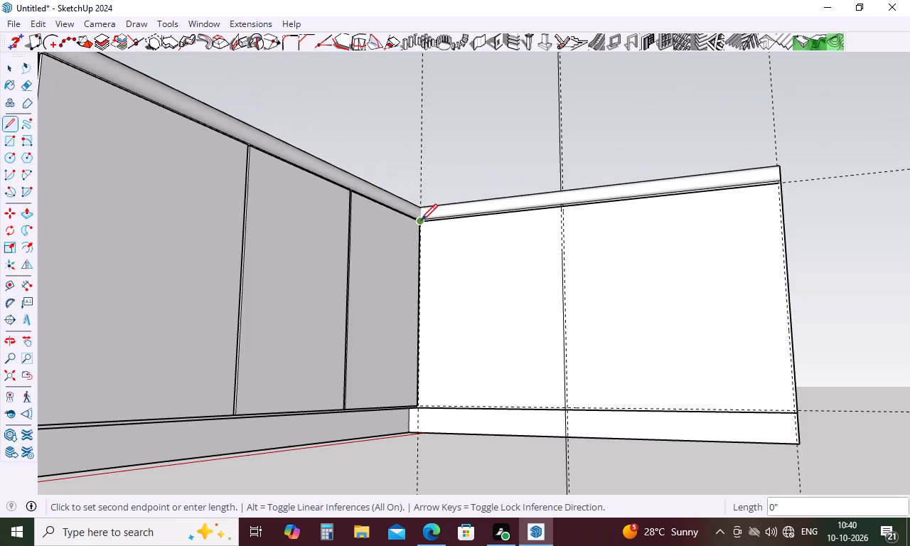
scroll(417, 408, up, 20)
scroll(417, 408, up, 4)
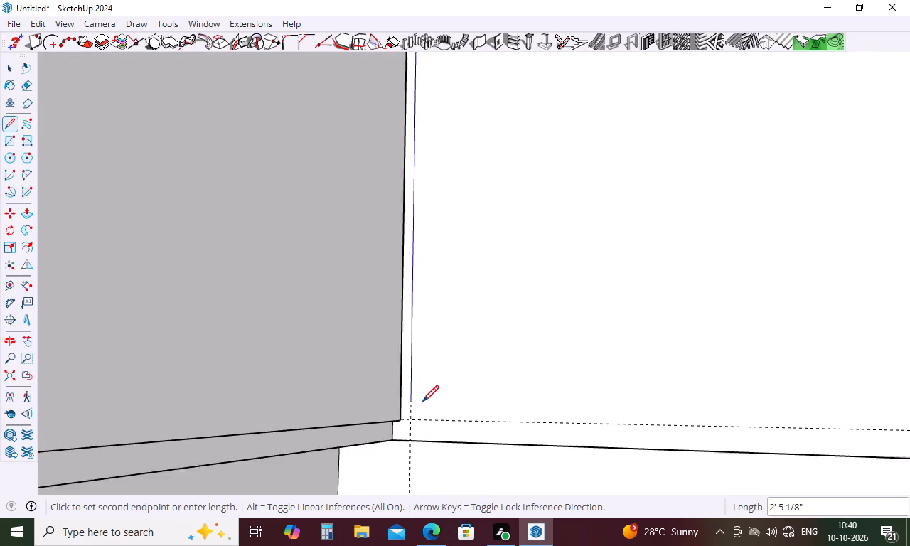
click(412, 425)
Close the panel outline with lines along the bottom guide to the far end and up the far-end guide.
scroll(421, 388, down, 15)
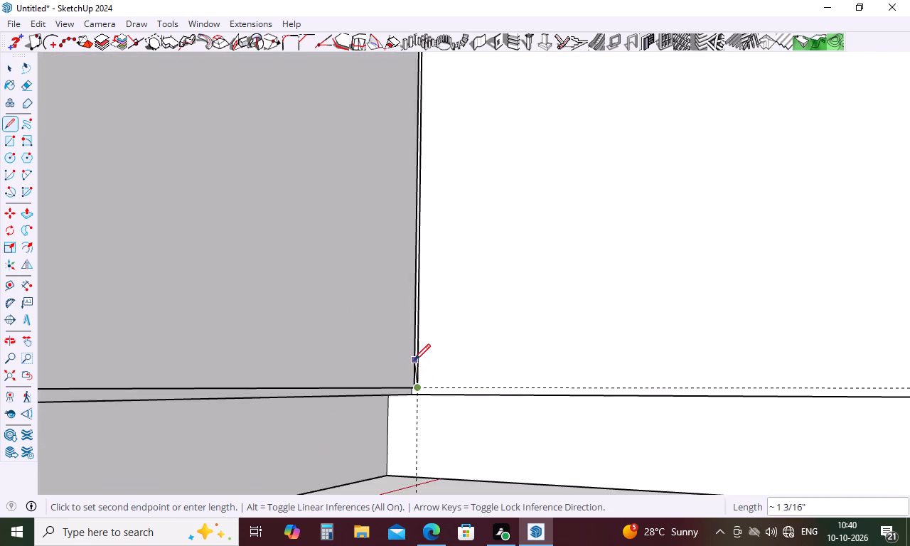
scroll(414, 360, down, 16)
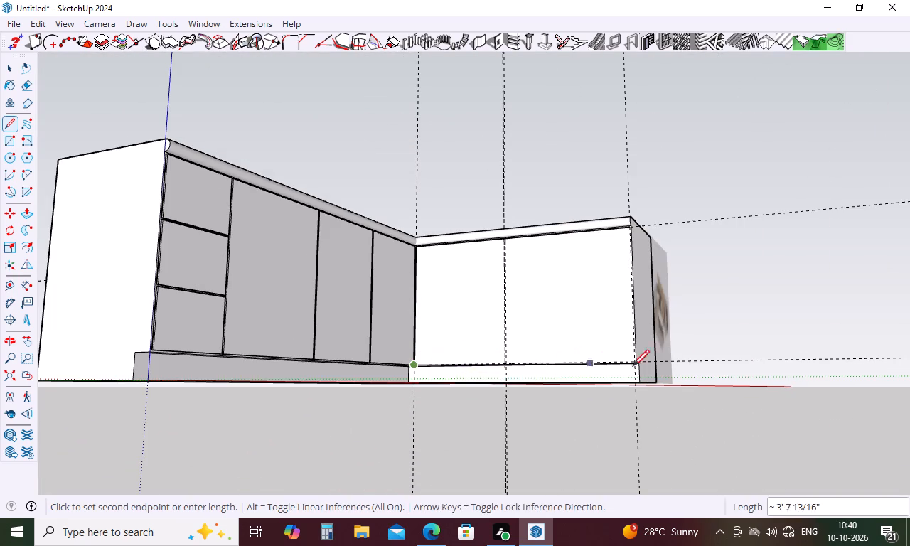
scroll(628, 368, up, 20)
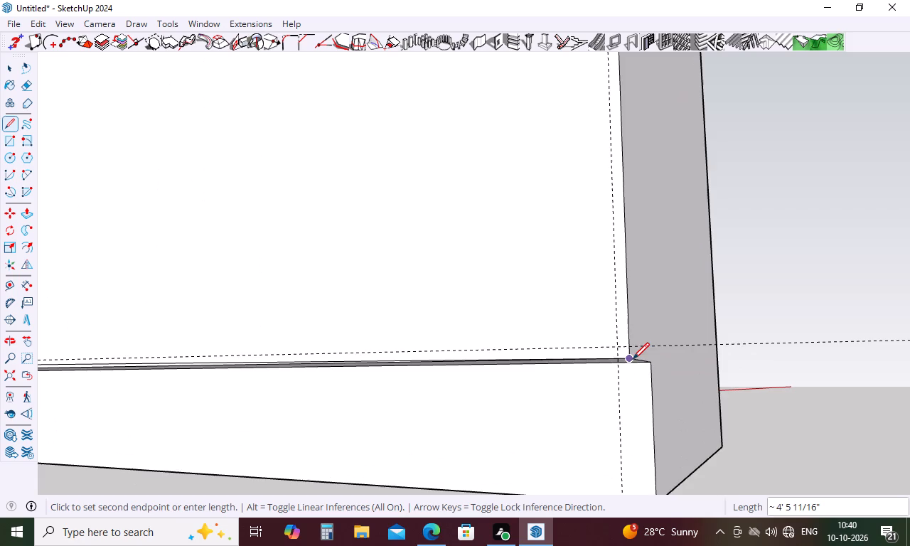
scroll(633, 359, up, 6)
click(609, 340)
scroll(594, 380, down, 6)
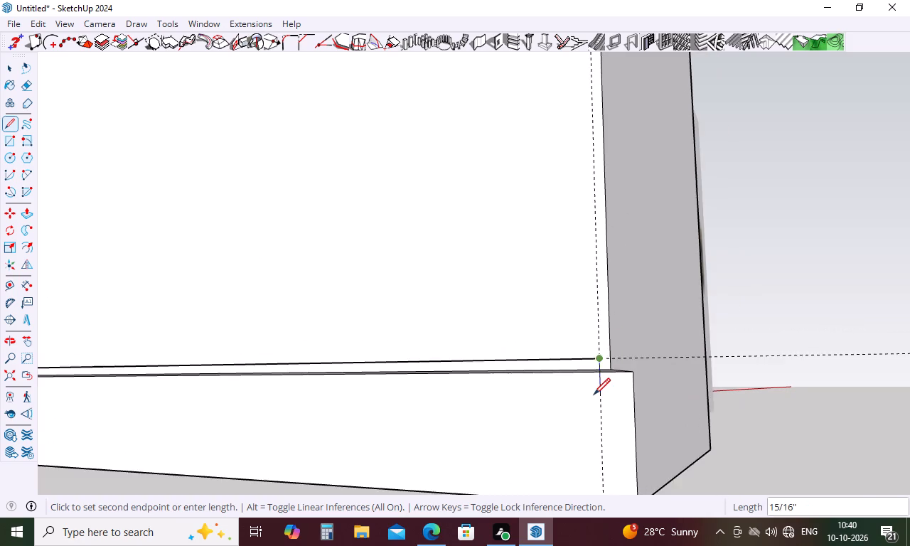
scroll(594, 396, down, 17)
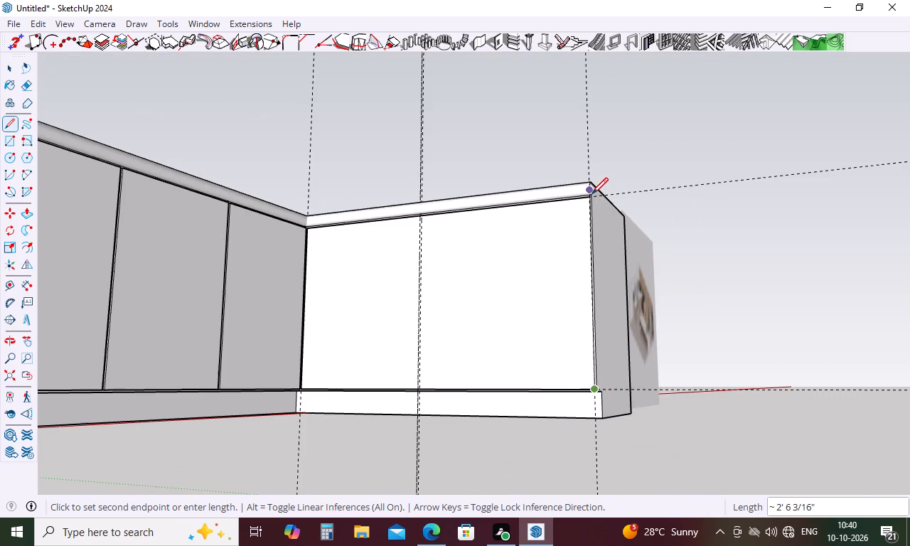
scroll(591, 194, up, 20)
scroll(591, 194, up, 1)
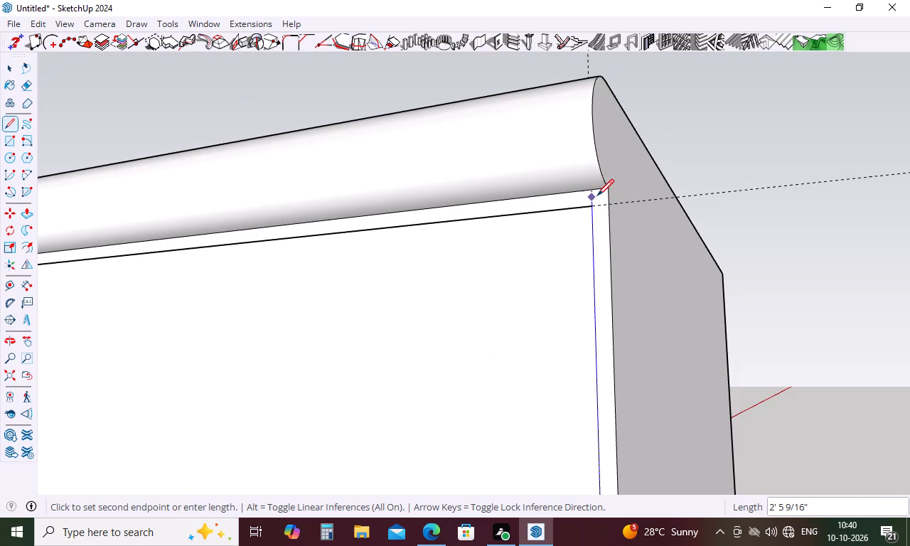
scroll(597, 194, up, 16)
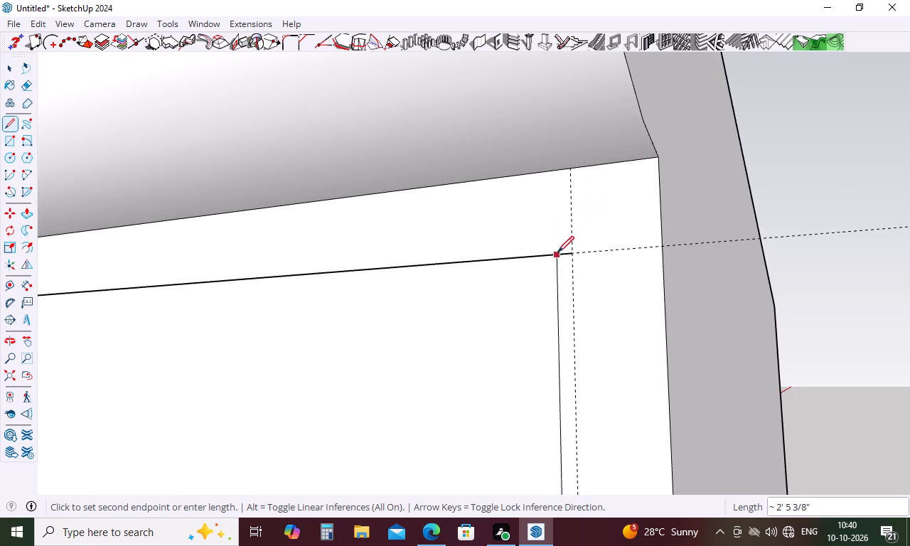
click(570, 252)
Draw a vertical line about 2' 5 3/8" long on the middle guide nearer the inner corner, between the panel outline's top and bottom edges.
scroll(633, 247, down, 11)
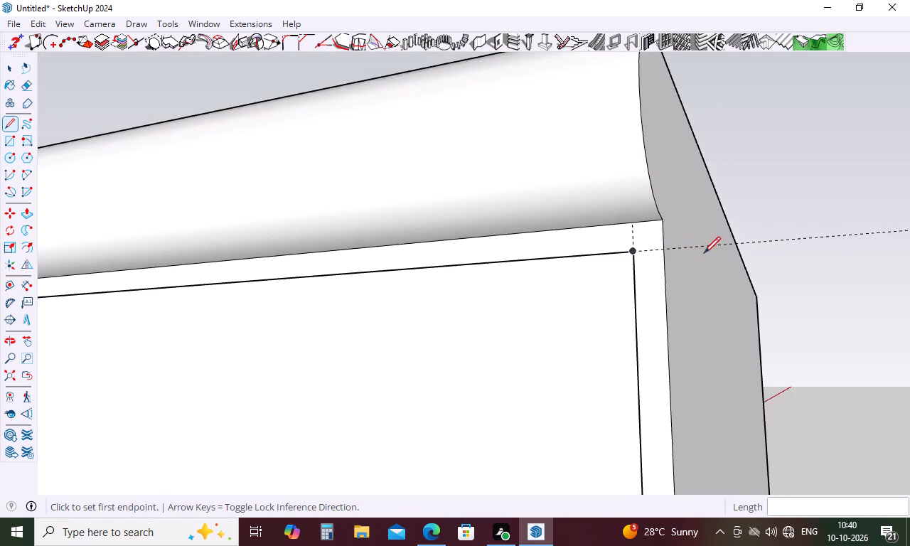
scroll(704, 253, down, 20)
scroll(704, 253, down, 4)
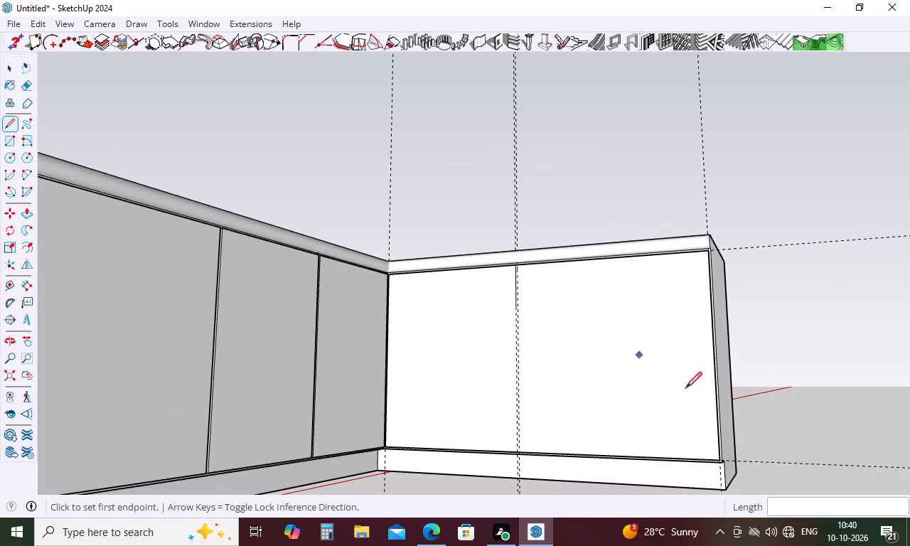
middle_drag(737, 402, 756, 321)
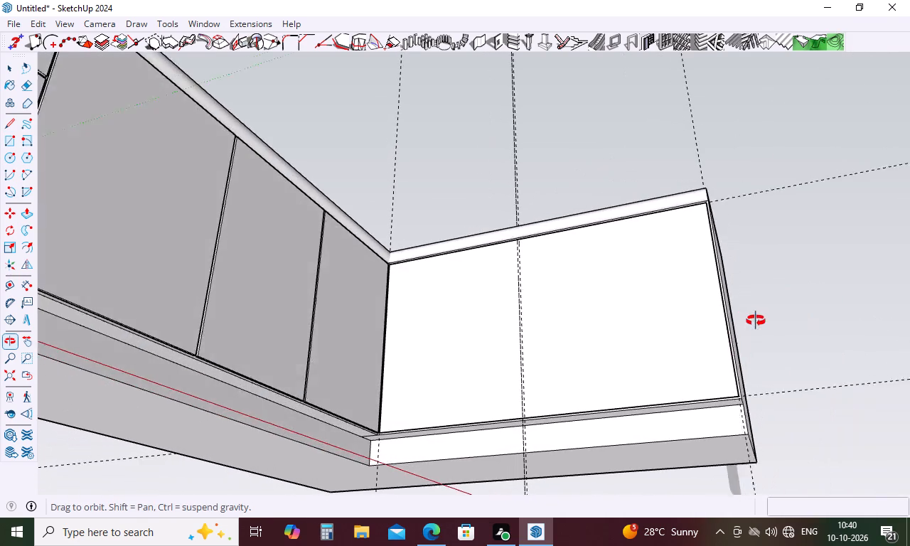
middle_drag(756, 321, 759, 321)
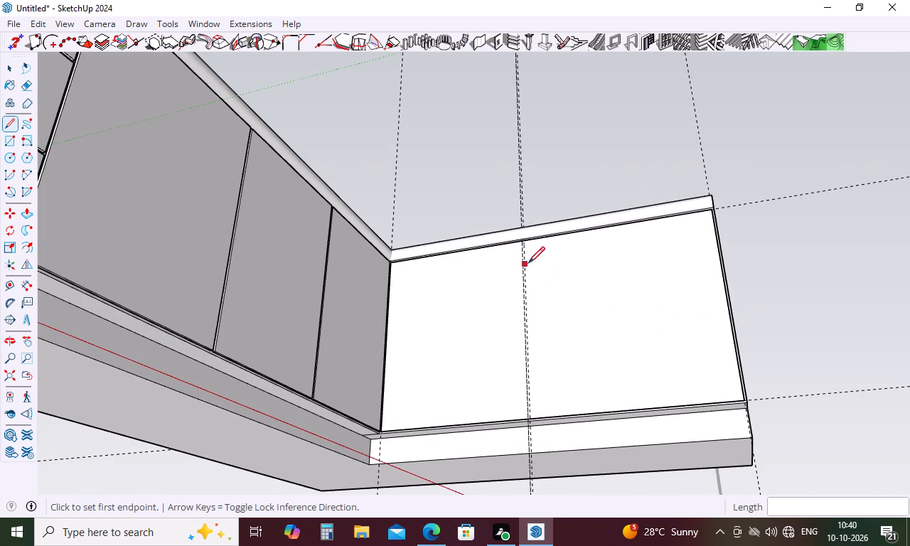
scroll(527, 246, up, 18)
scroll(516, 241, up, 5)
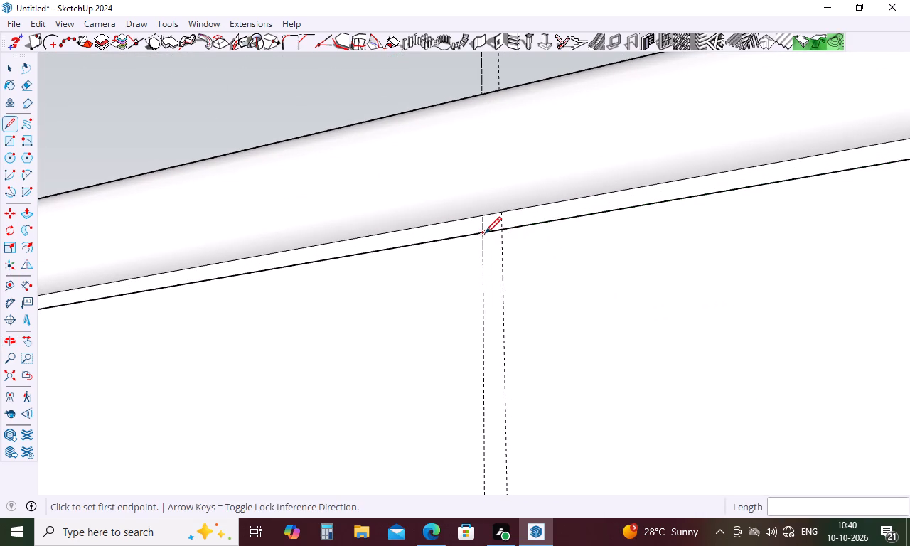
drag(485, 233, 483, 242)
scroll(510, 274, down, 16)
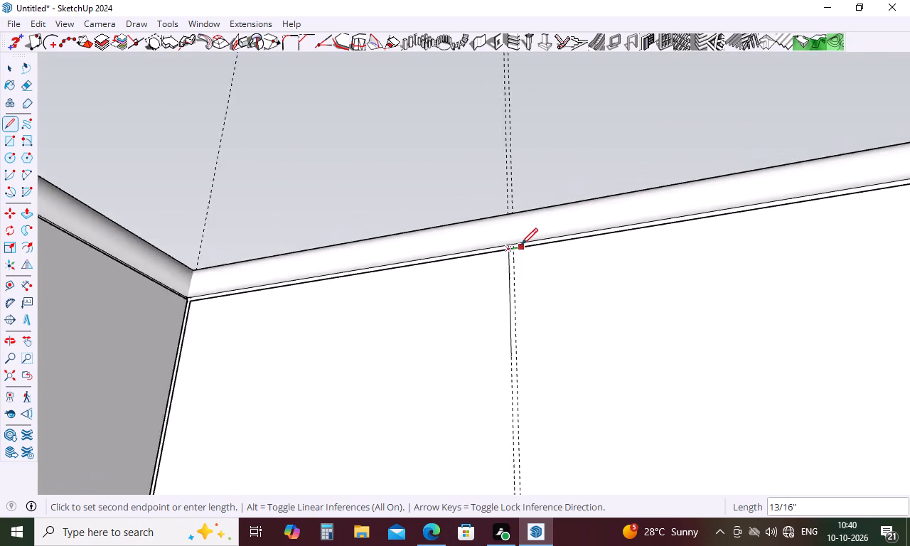
scroll(521, 245, down, 9)
scroll(521, 245, up, 1)
scroll(524, 458, up, 7)
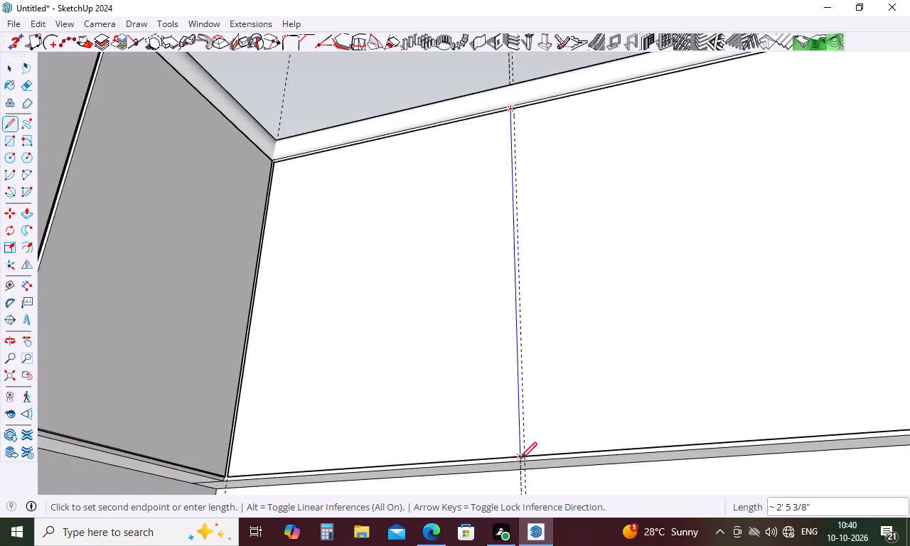
scroll(520, 459, up, 10)
click(520, 459)
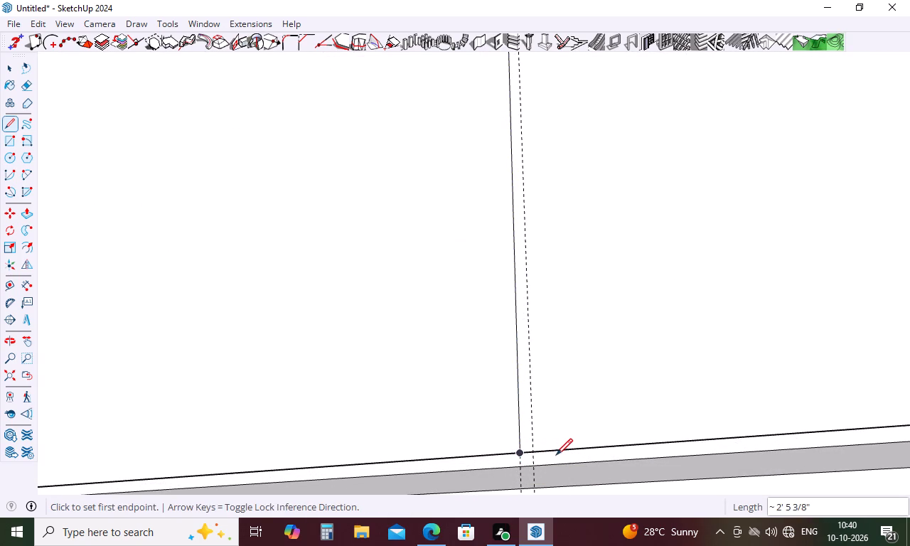
key(space)
Draw a parallel line about 2' 5 3/8" long on the other middle guide, from the outline's top edge to its bottom edge.
key(l)
scroll(548, 480, down, 11)
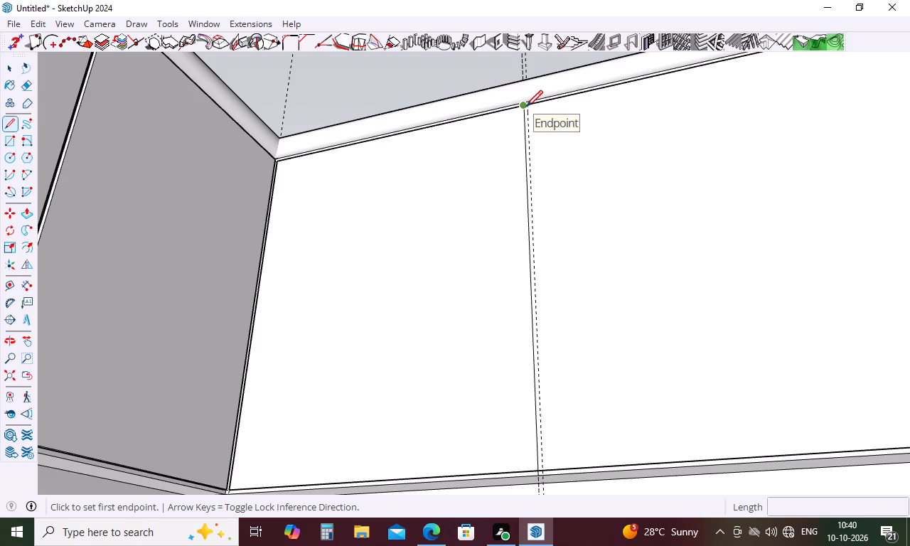
scroll(526, 107, up, 5)
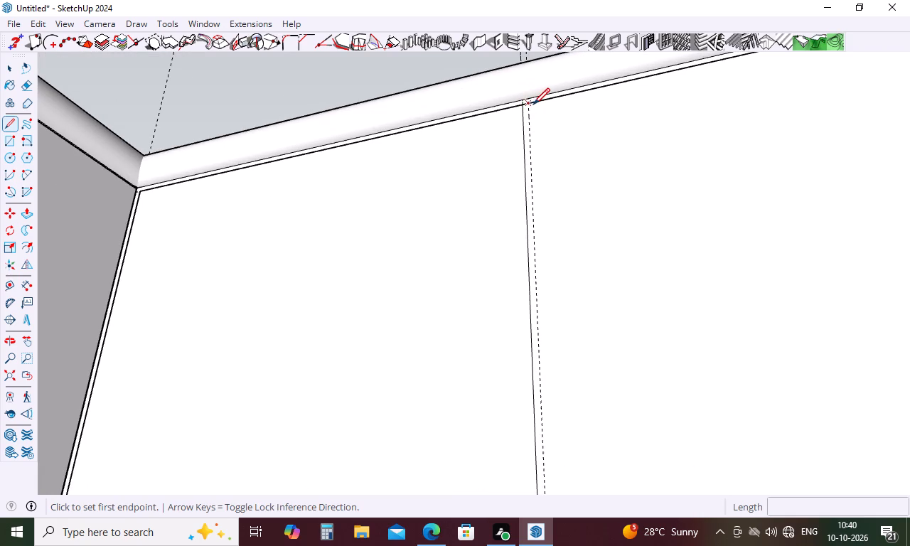
click(532, 105)
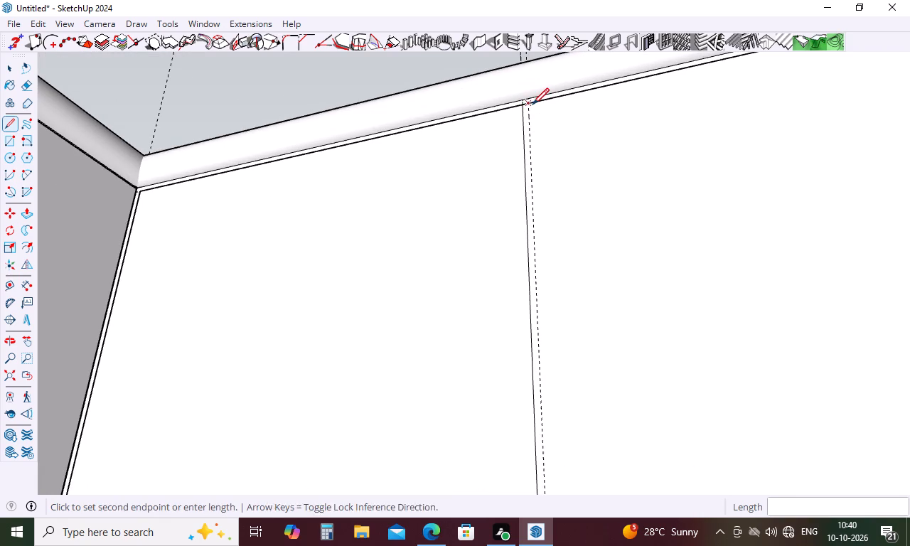
scroll(536, 208, down, 16)
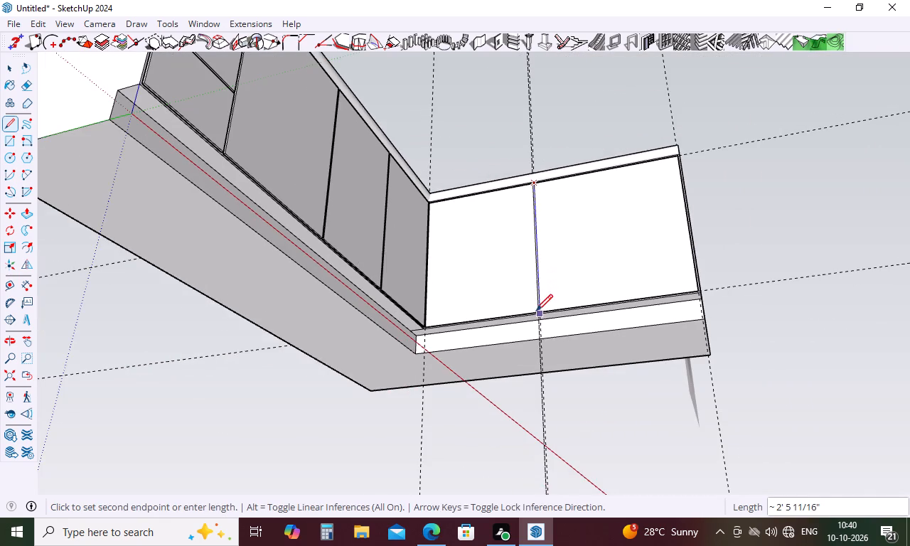
scroll(536, 311, up, 15)
scroll(548, 308, up, 6)
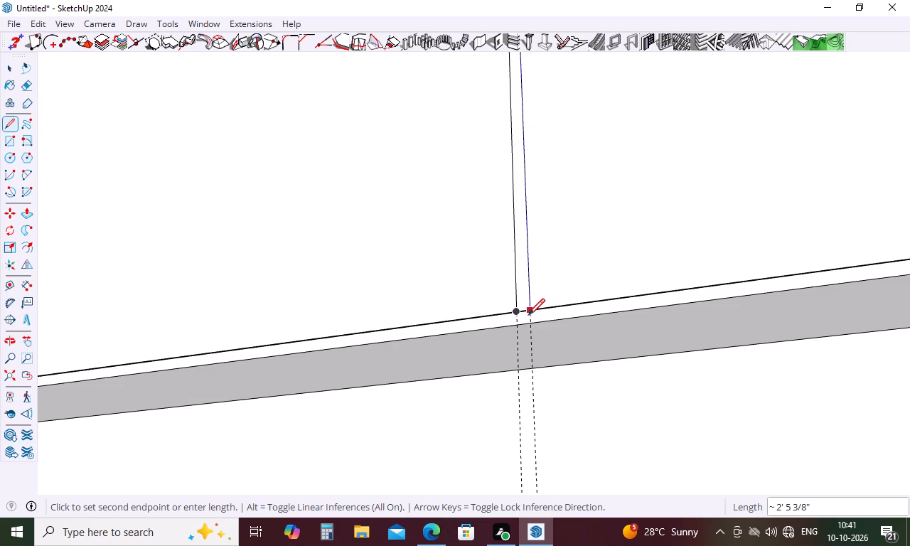
click(530, 313)
key(Escape)
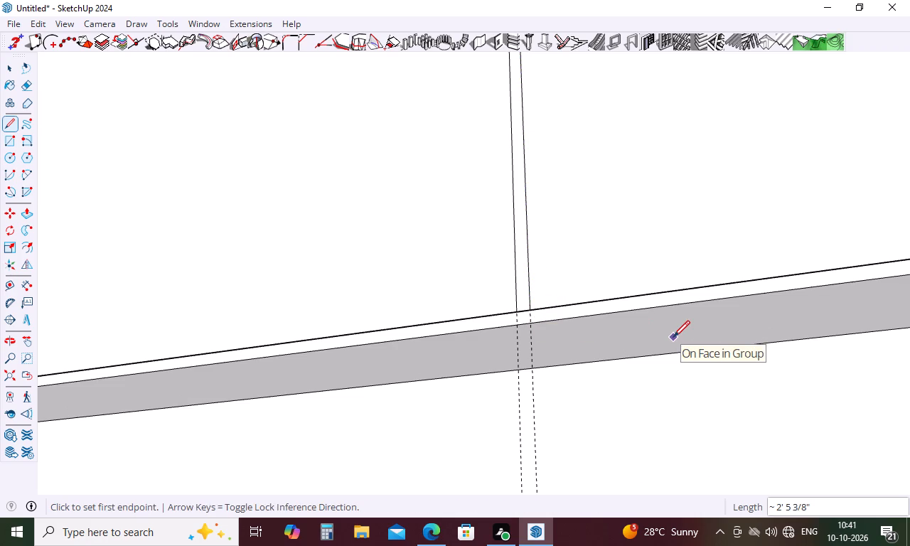
Make a group from the second leg's connected panel outlines and faces.
key(space)
triple_click(605, 266)
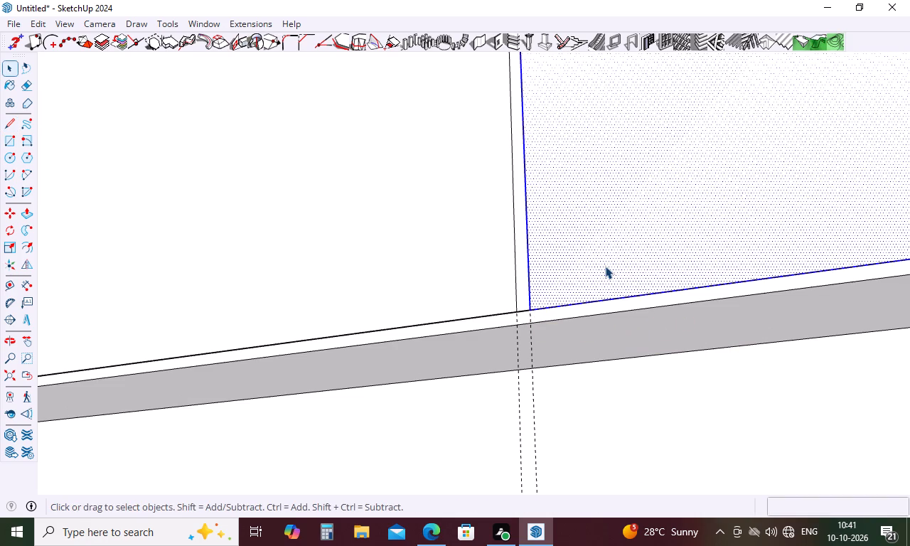
triple_click(605, 266)
right_click(605, 266)
click(686, 139)
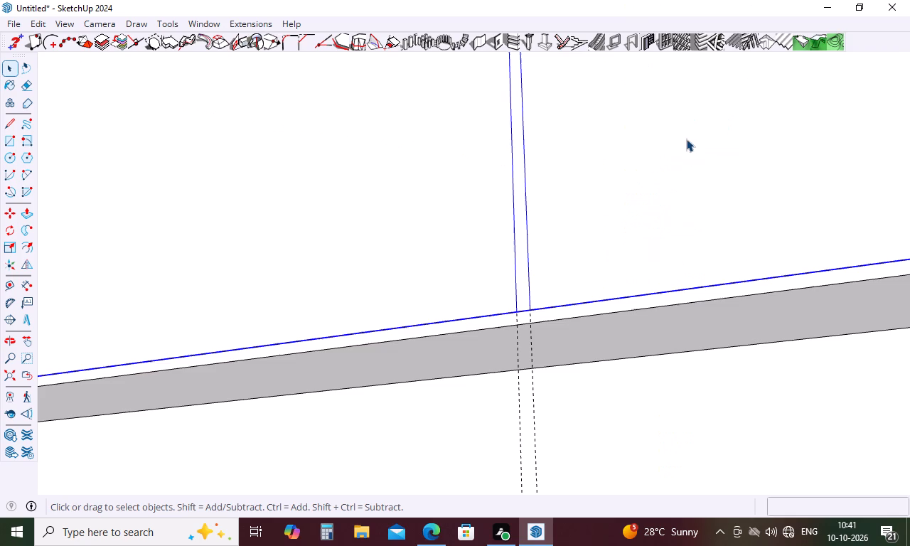
key(Escape)
Inside the new panel group, erase the short bottom and top edge segments bridging the gap between the two middle lines.
double_click(652, 191)
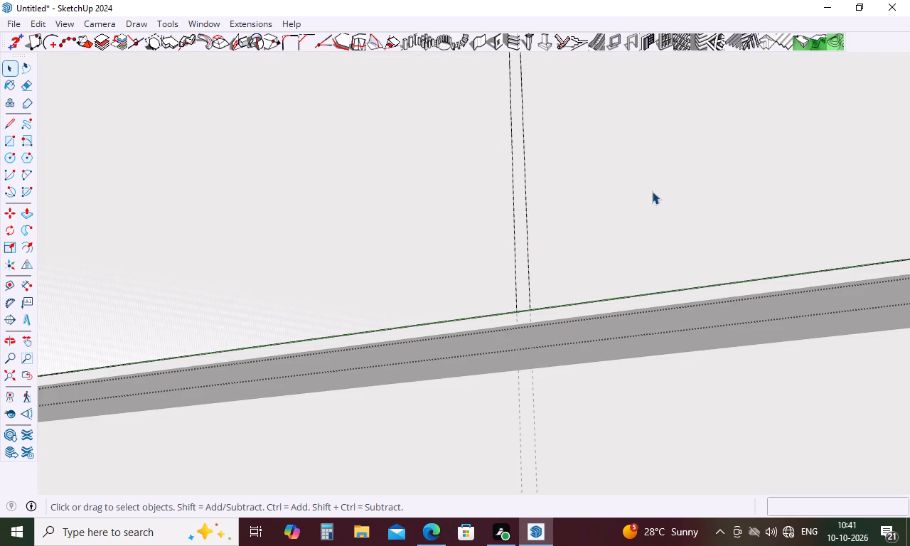
key(e)
scroll(514, 329, up, 5)
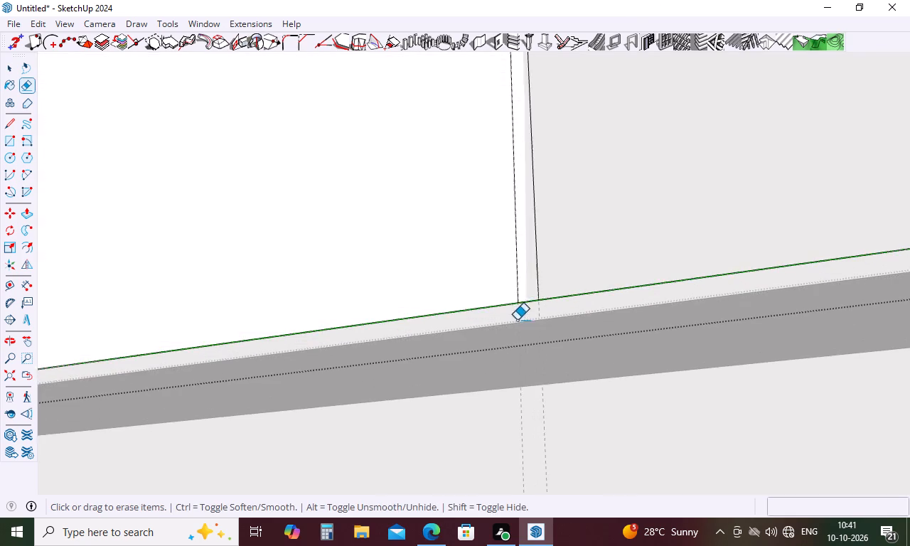
scroll(517, 320, up, 9)
click(532, 302)
scroll(537, 304, down, 5)
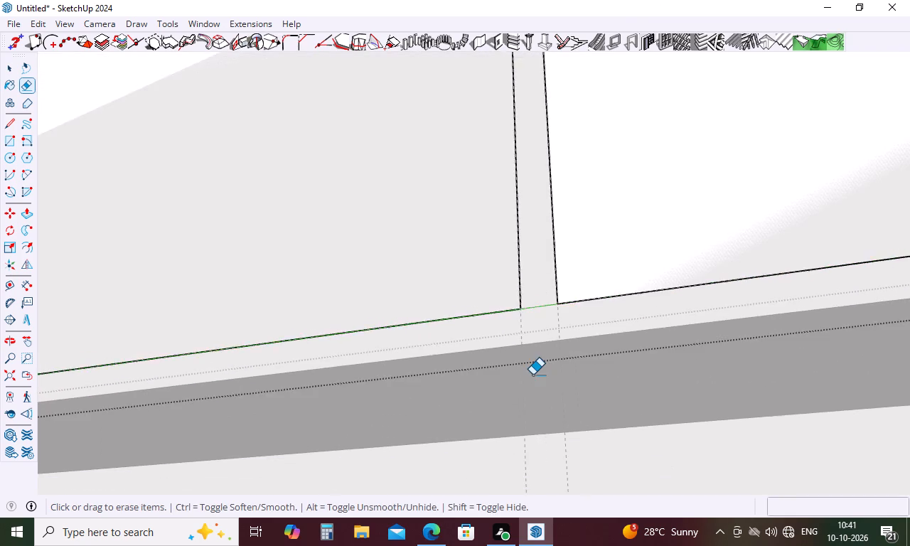
scroll(532, 375, down, 20)
scroll(532, 375, down, 15)
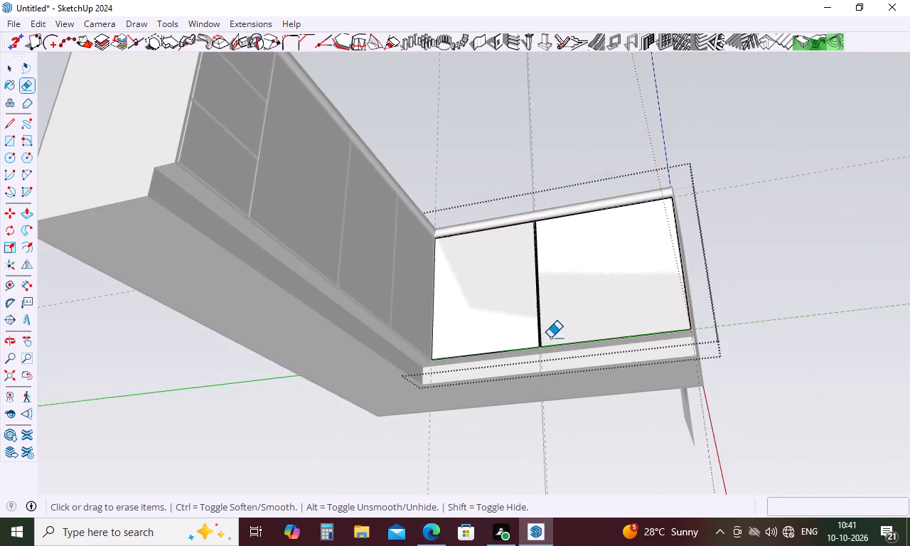
middle_drag(616, 302, 617, 446)
scroll(558, 259, up, 10)
scroll(532, 233, up, 20)
scroll(532, 233, up, 4)
click(456, 210)
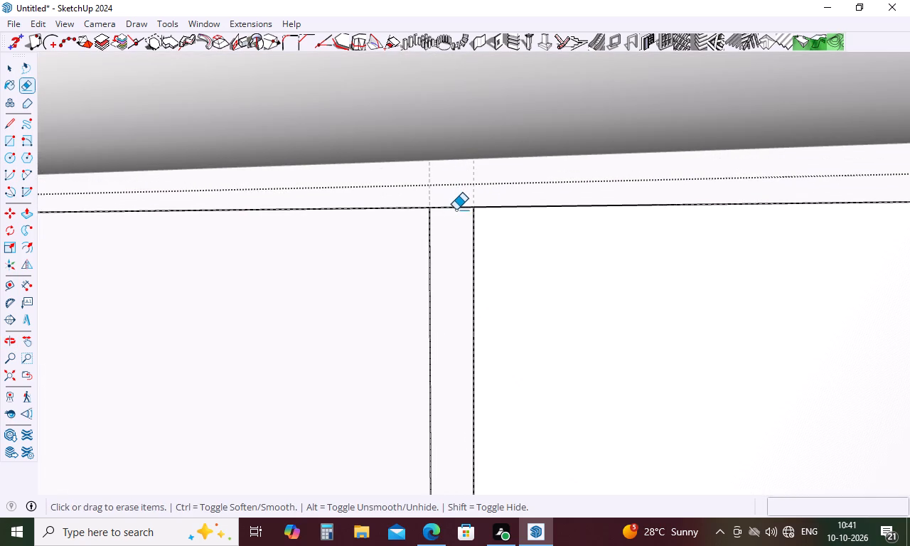
click(455, 207)
Push/Pull both panel faces on the second leg outward by 0.3".
scroll(461, 217, down, 14)
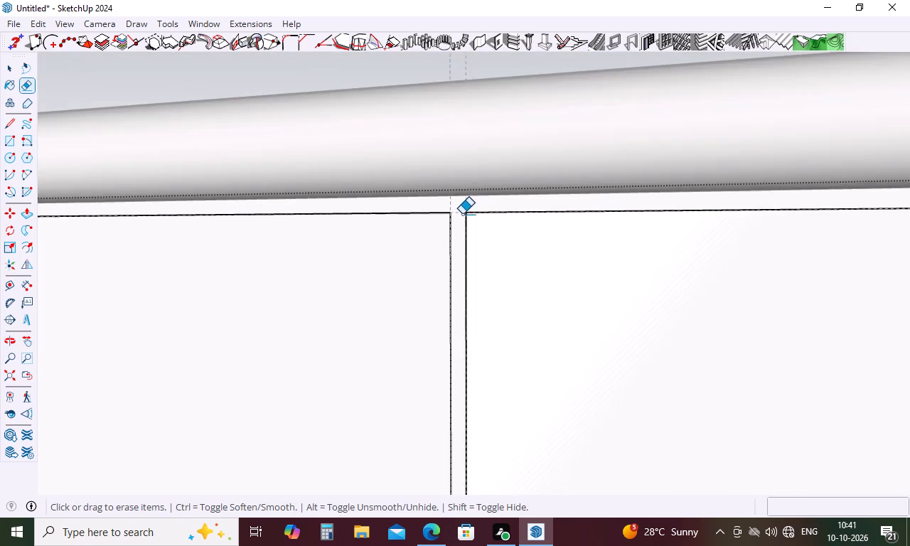
scroll(462, 214, down, 15)
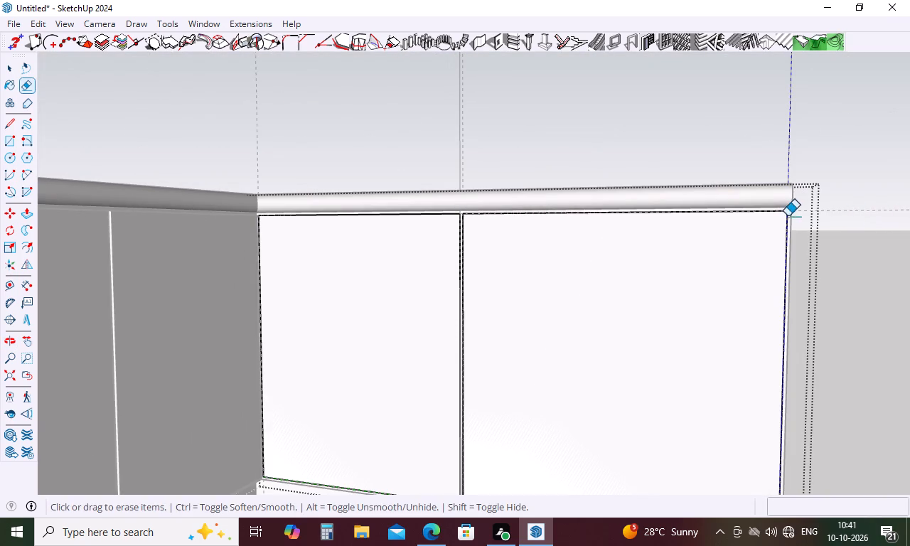
scroll(785, 215, up, 20)
scroll(785, 215, up, 2)
scroll(813, 203, down, 9)
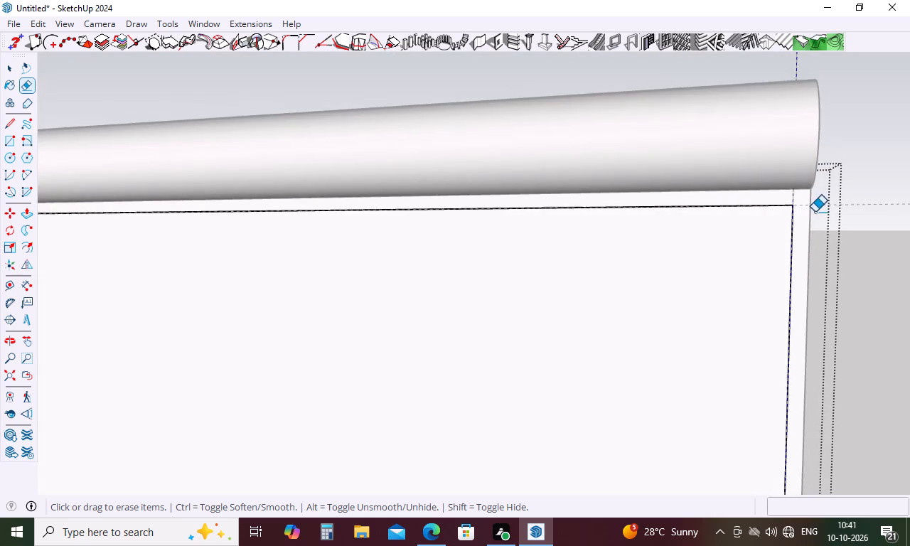
scroll(815, 212, down, 15)
scroll(815, 220, down, 6)
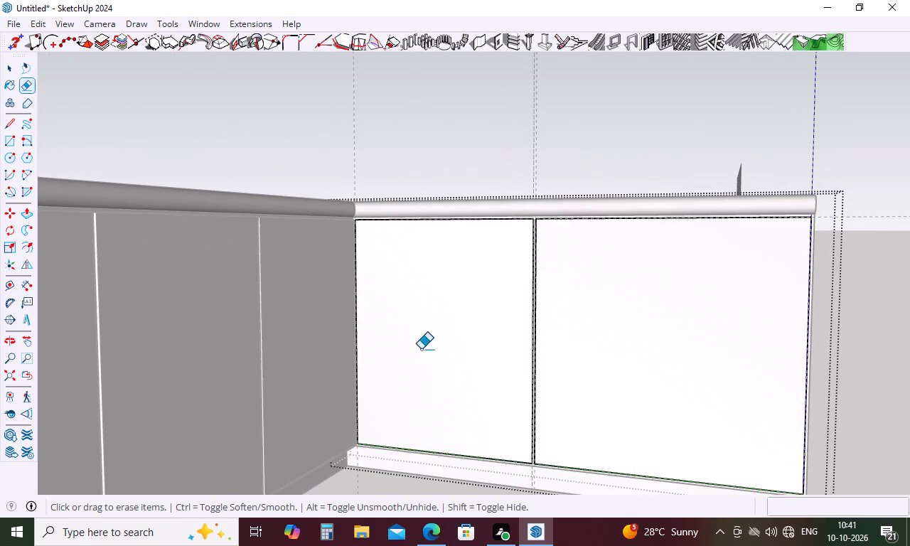
scroll(375, 336, up, 10)
scroll(424, 276, down, 10)
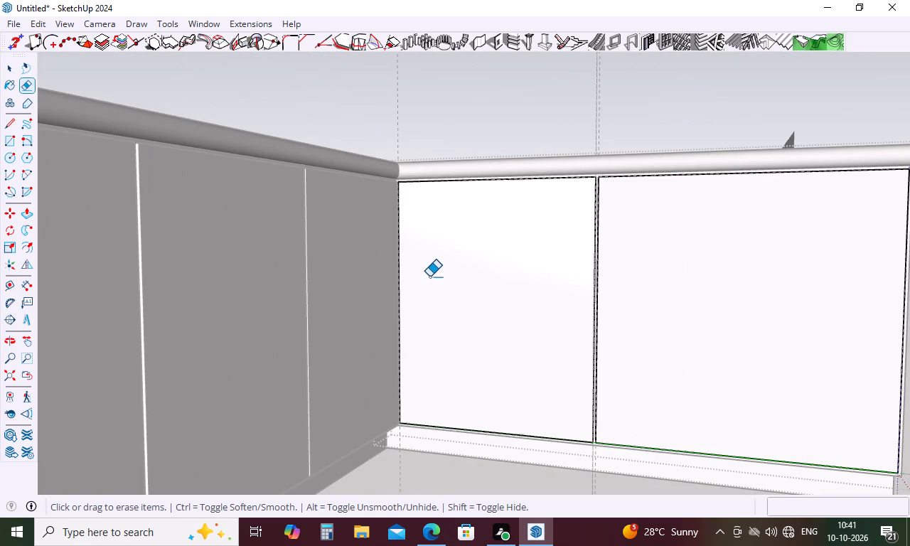
key(Escape)
key(p)
click(489, 306)
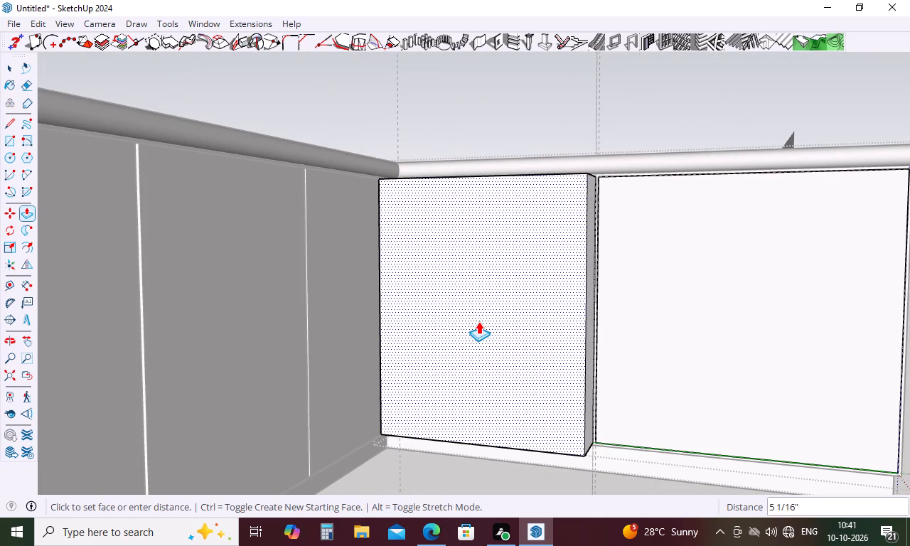
text(.3)
key(Return)
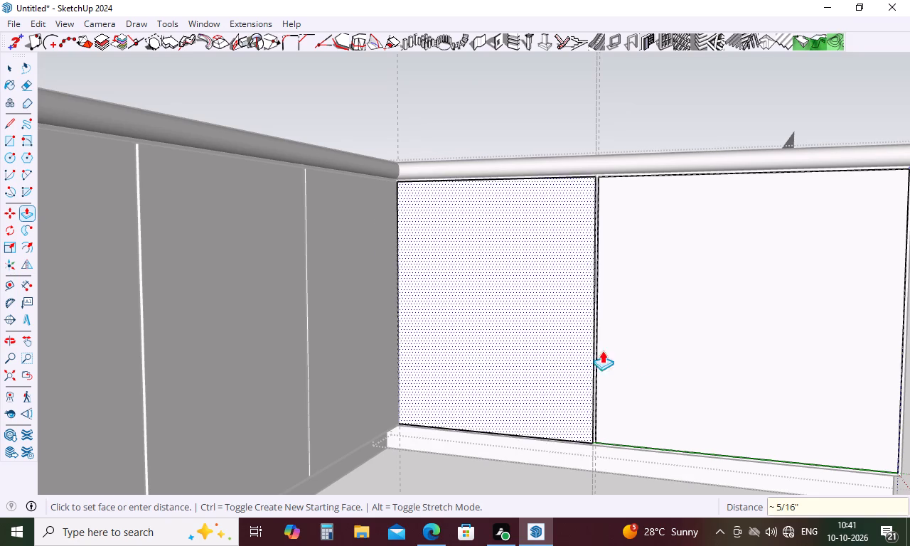
double_click(665, 347)
key(Escape)
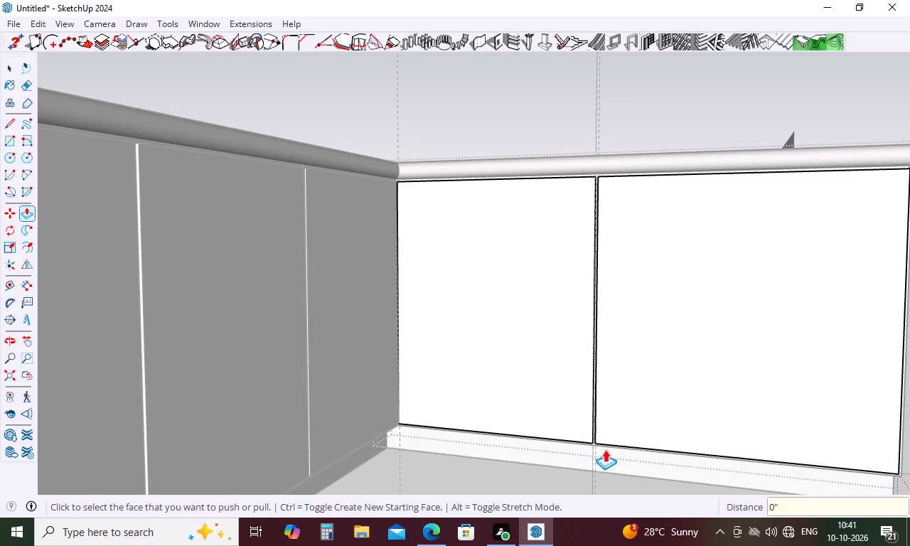
Close the panel group and delete all guides in the model.
middle_drag(605, 427, 429, 324)
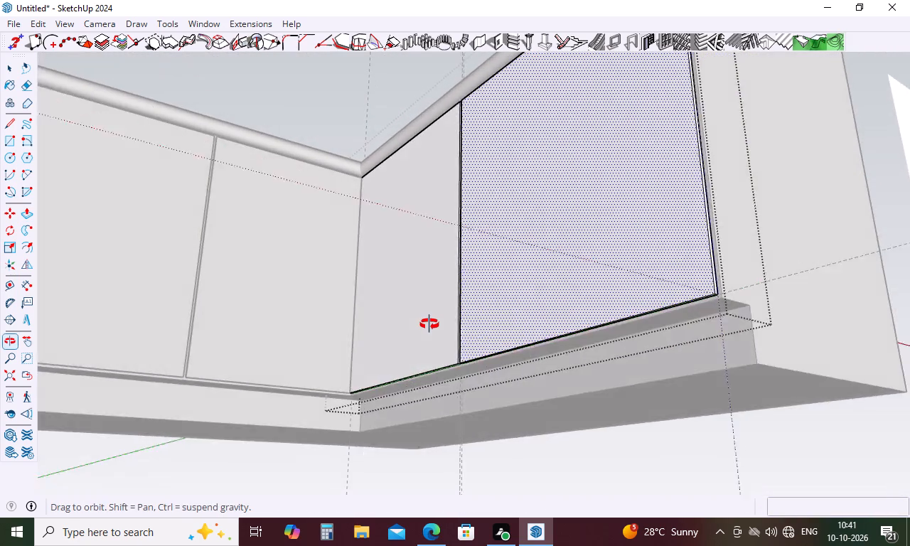
middle_drag(429, 324, 395, 347)
key(Escape)
key(space)
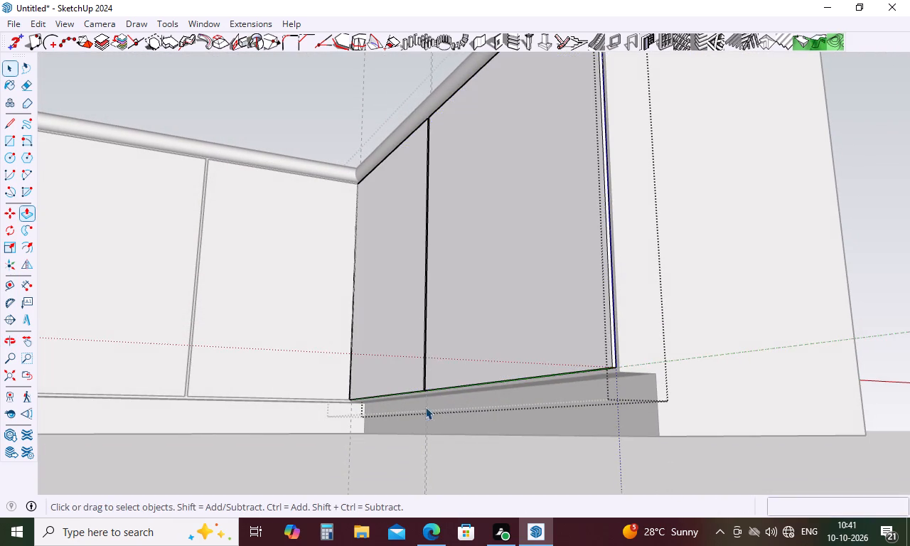
click(418, 437)
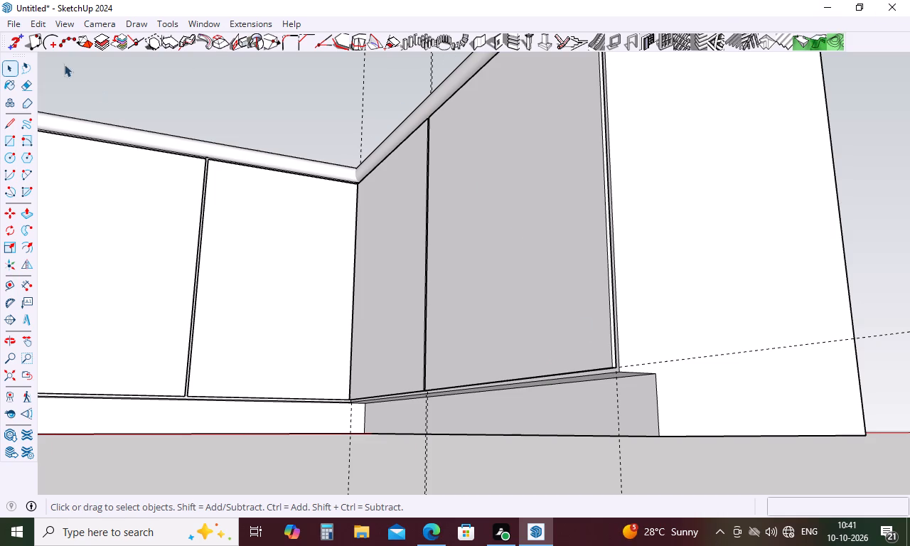
click(32, 23)
click(65, 166)
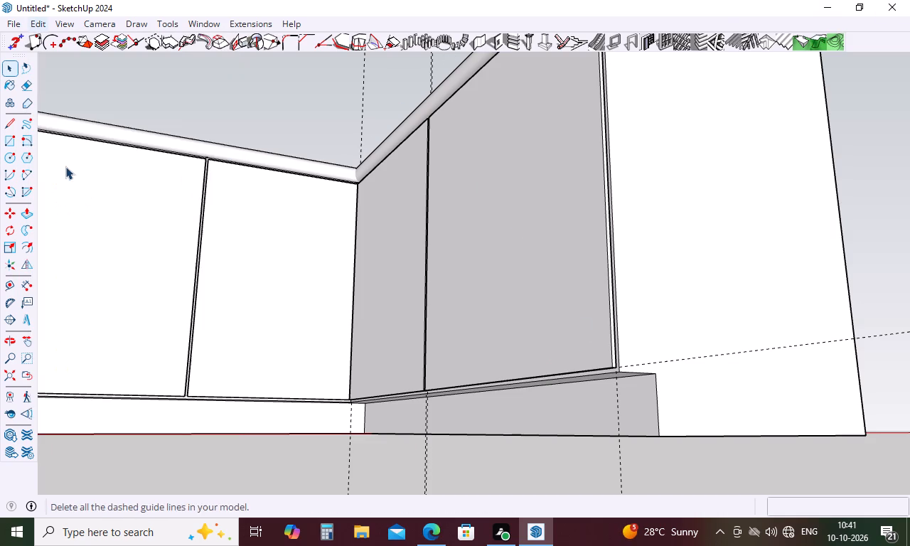
Examine the second leg's panels and the counter's inner corner from the end side and from above.
scroll(419, 186, down, 4)
middle_drag(500, 198, 413, 299)
scroll(407, 167, up, 10)
scroll(449, 142, down, 10)
middle_drag(476, 165, 479, 172)
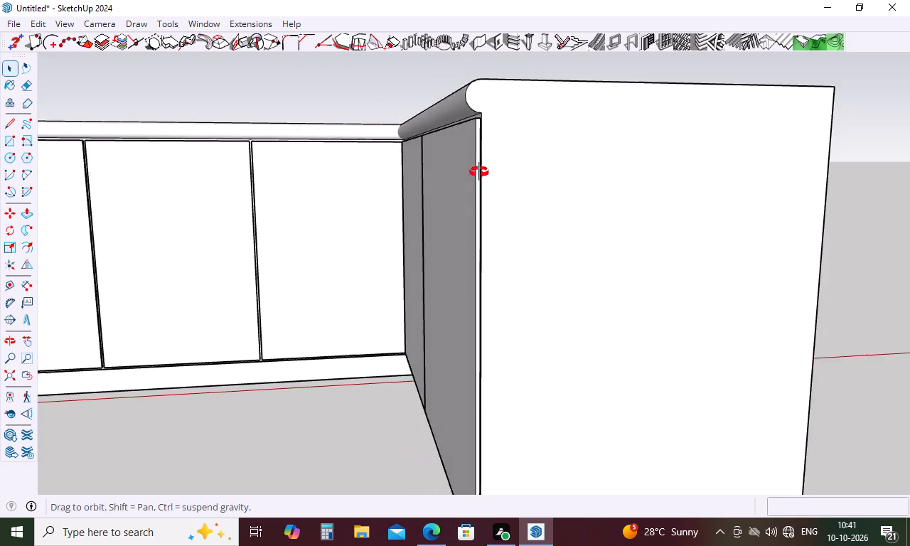
middle_drag(479, 172, 796, 264)
scroll(796, 264, down, 6)
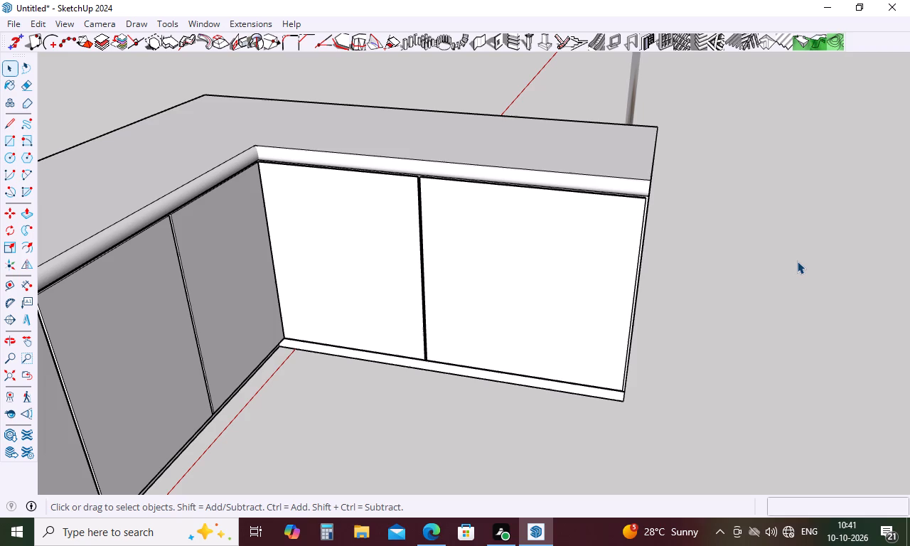
Measure the bottom width of the middle door panel on the counter's first leg.
scroll(797, 261, down, 4)
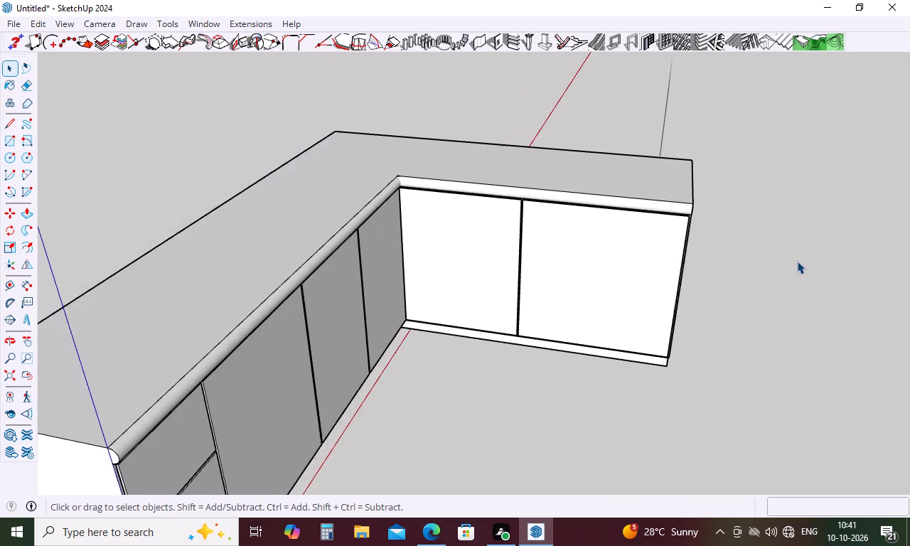
scroll(797, 261, down, 4)
middle_drag(797, 276, 464, 253)
scroll(464, 253, down, 3)
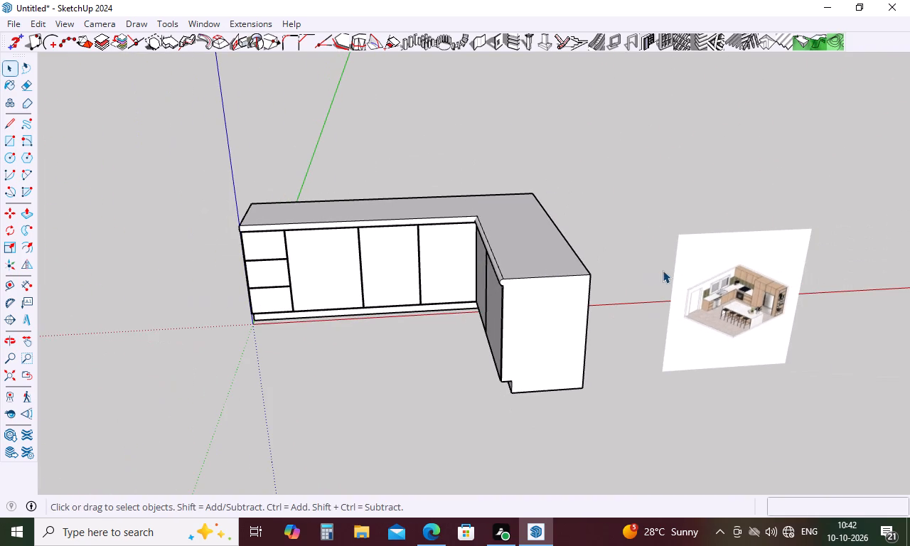
scroll(789, 299, up, 5)
scroll(702, 314, down, 4)
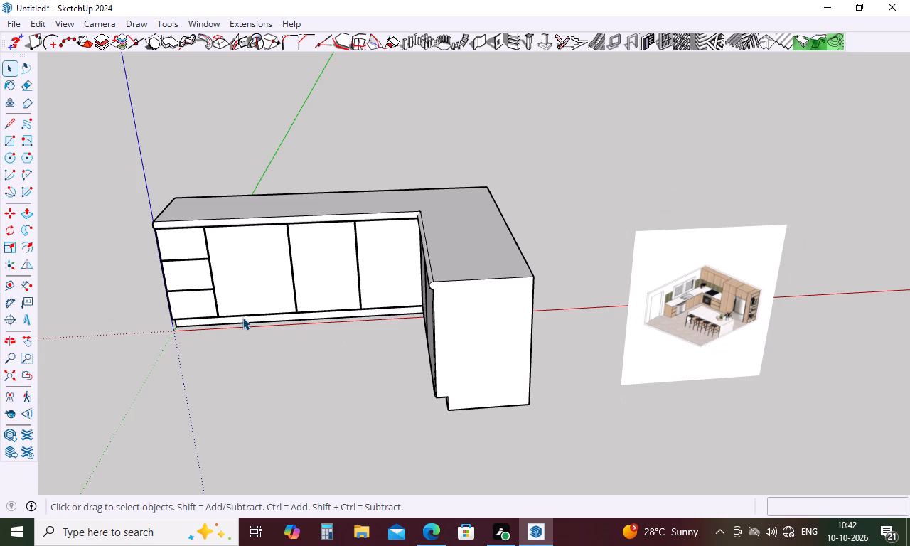
click(26, 285)
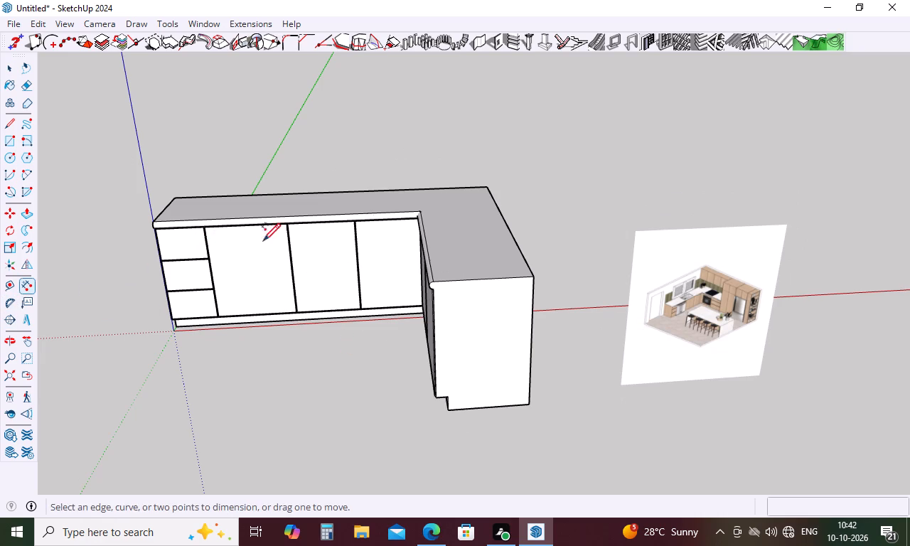
middle_drag(341, 318, 364, 253)
scroll(346, 316, up, 5)
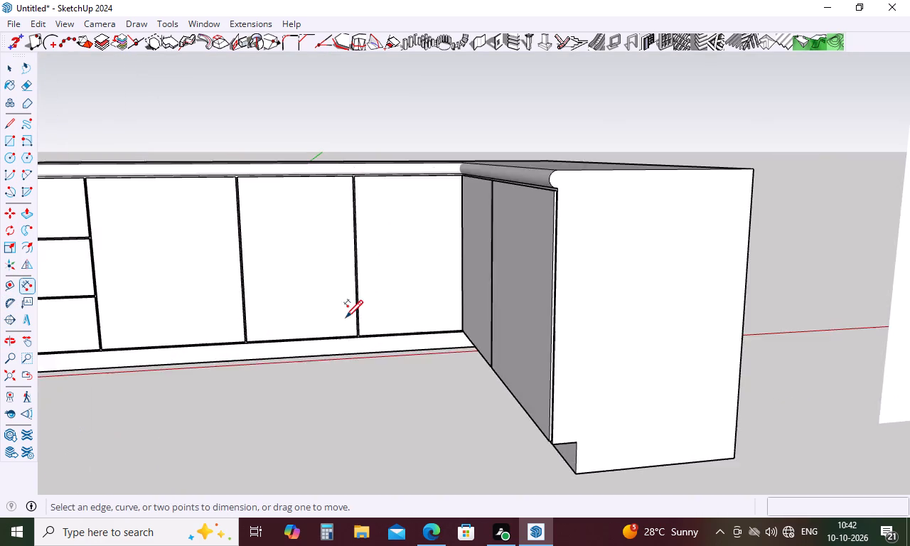
scroll(304, 345, up, 14)
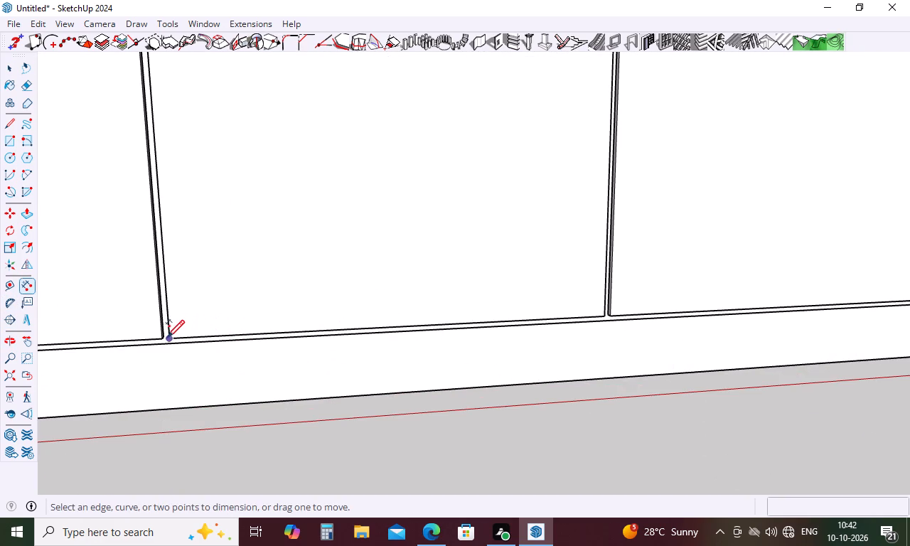
click(167, 338)
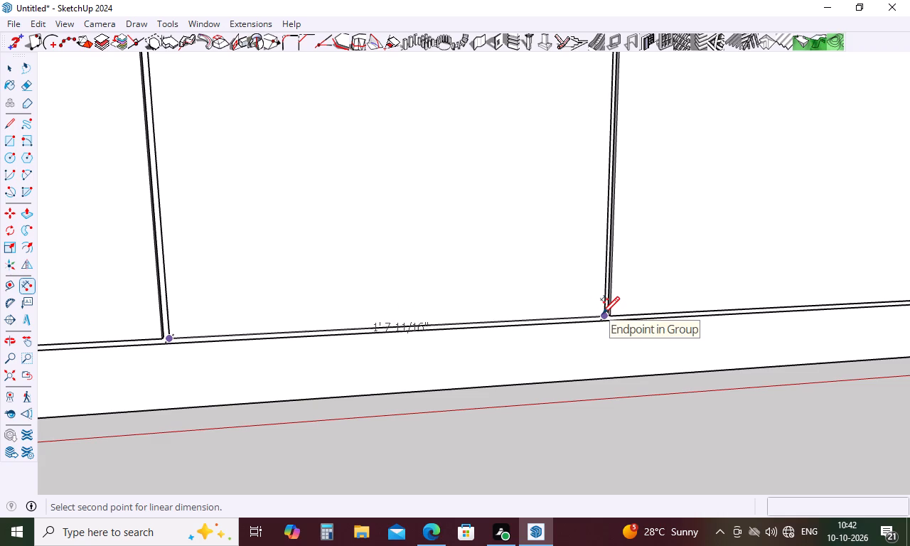
key(Escape)
Examine the reference image's kitchen layout and compare it with the modelled second leg and its end face.
scroll(449, 323, down, 17)
scroll(449, 323, down, 5)
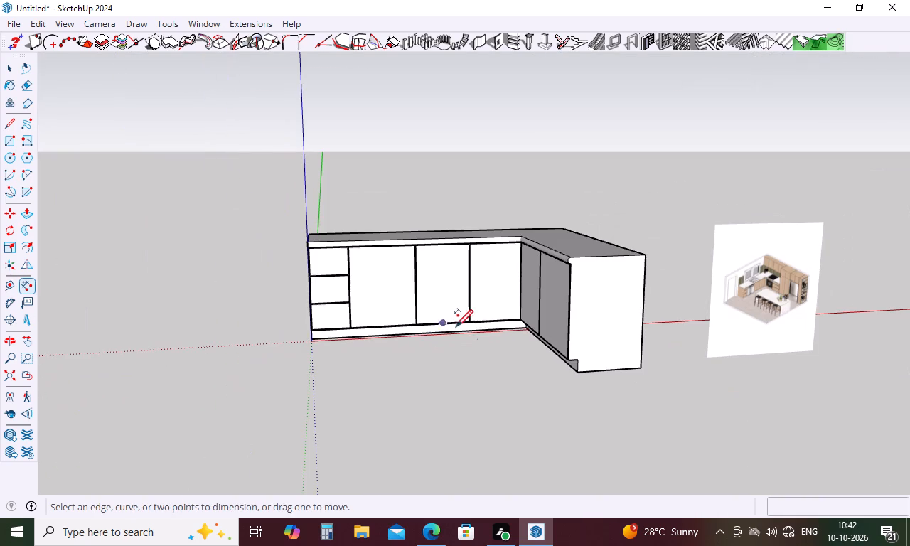
scroll(757, 281, up, 14)
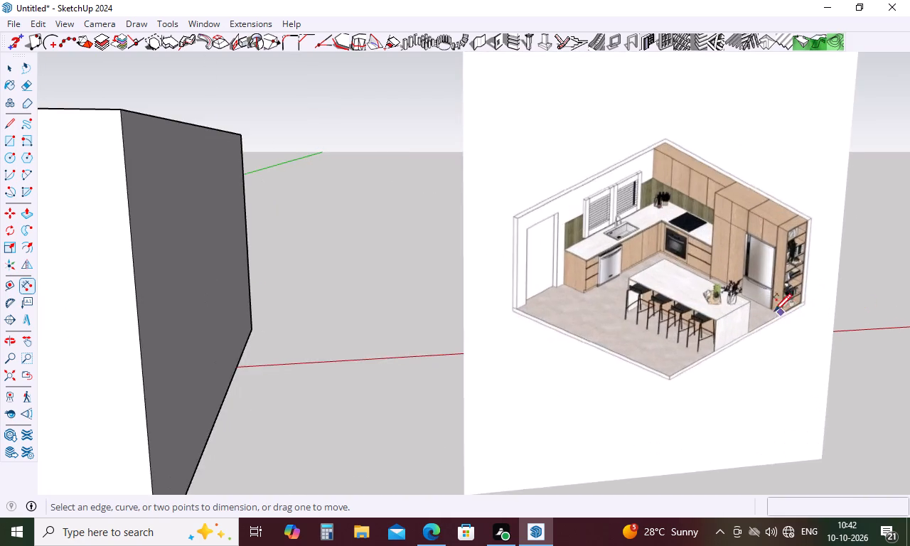
scroll(774, 310, up, 5)
middle_click(756, 287)
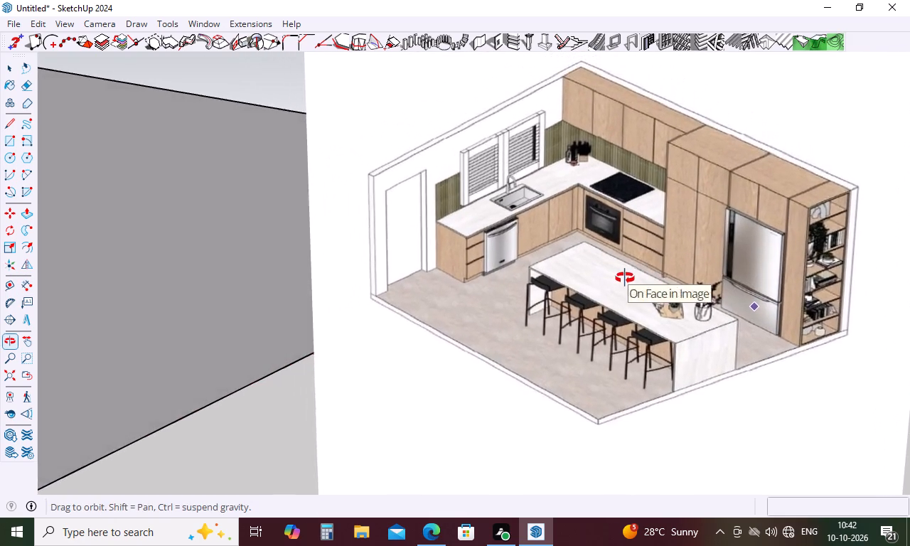
scroll(715, 282, up, 5)
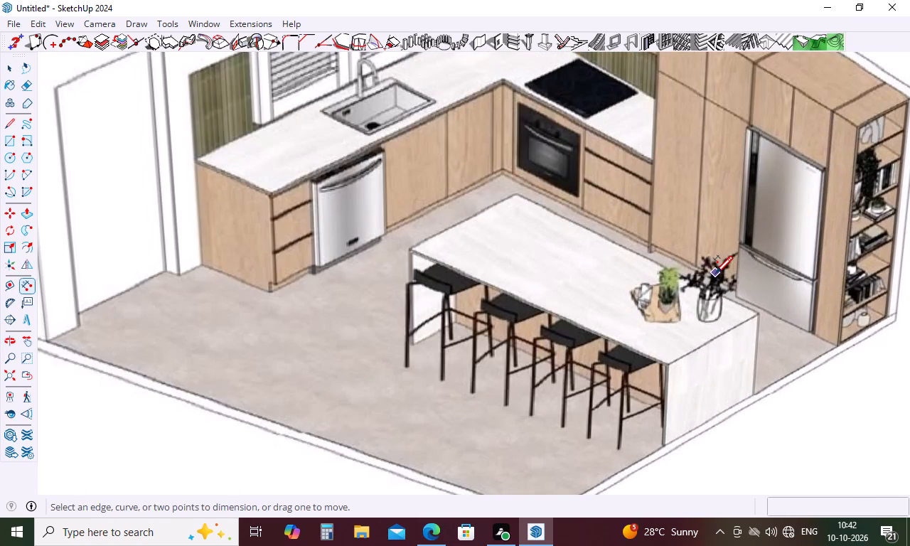
scroll(740, 260, down, 15)
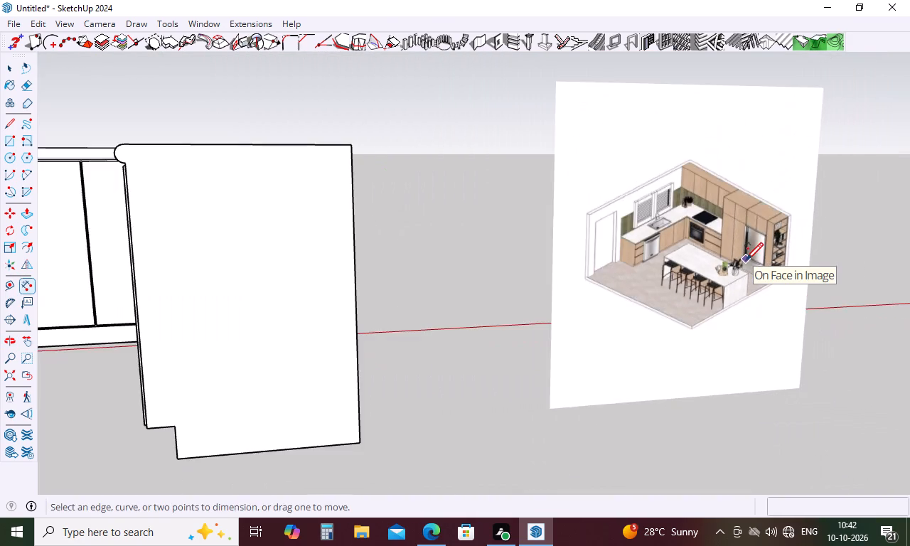
scroll(746, 259, down, 5)
middle_drag(595, 397, 872, 383)
key(Escape)
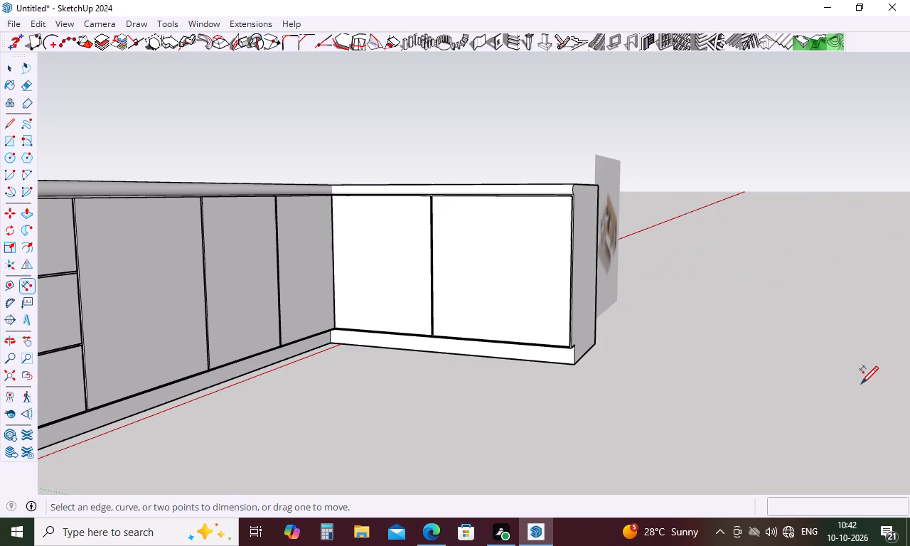
scroll(596, 359, down, 5)
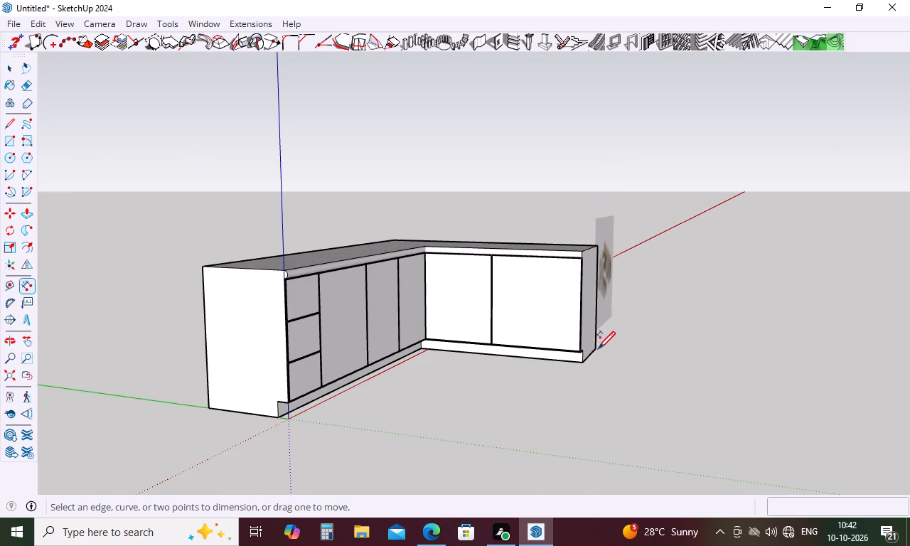
scroll(596, 354, up, 10)
scroll(561, 352, down, 4)
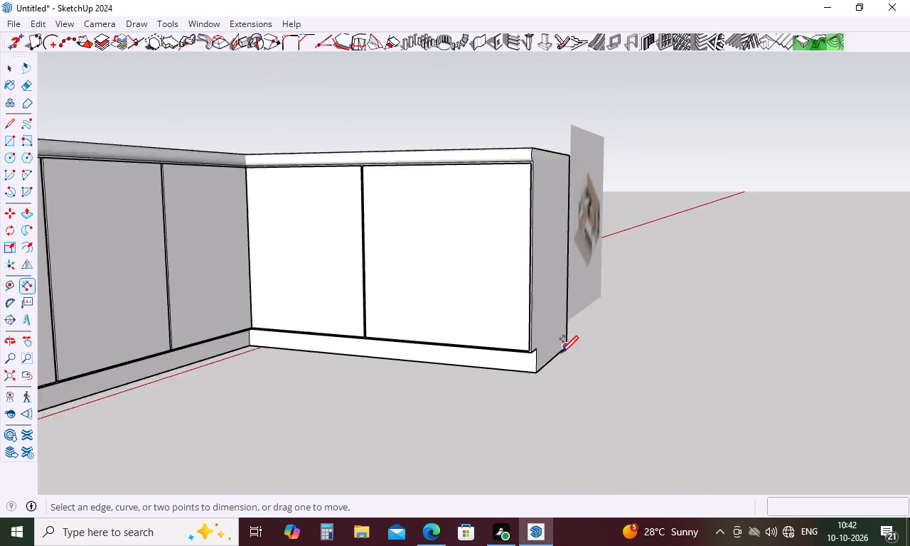
scroll(718, 230, up, 3)
Examine the reference image's second run: the oven, the drawers, and the tall cabinets and fridge beyond the counter's end.
middle_drag(721, 228, 469, 312)
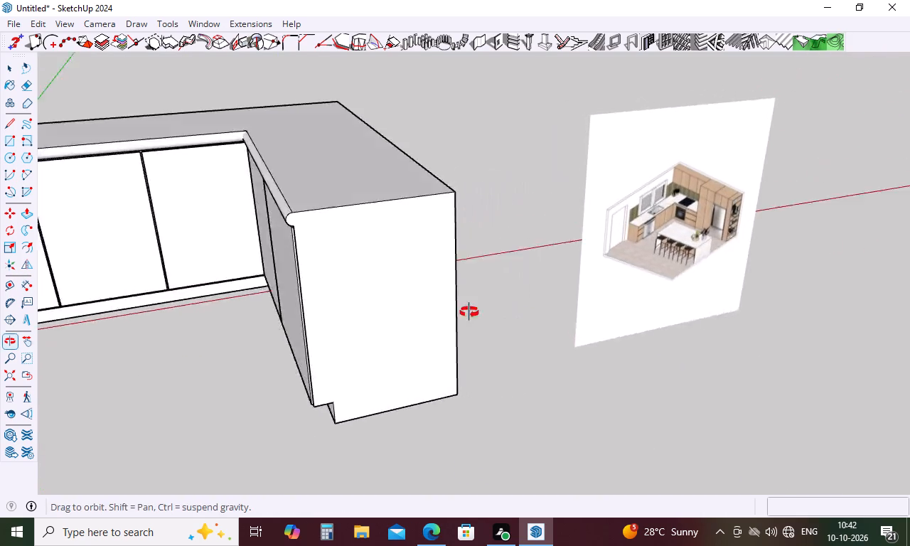
middle_drag(469, 312, 416, 306)
scroll(901, 202, up, 5)
scroll(752, 252, up, 6)
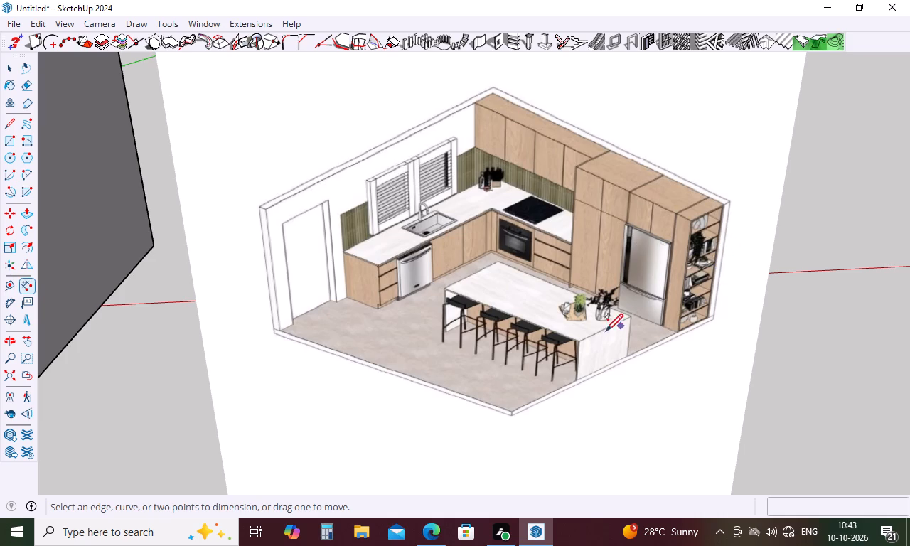
scroll(598, 333, down, 4)
middle_drag(597, 334, 690, 358)
scroll(660, 309, up, 9)
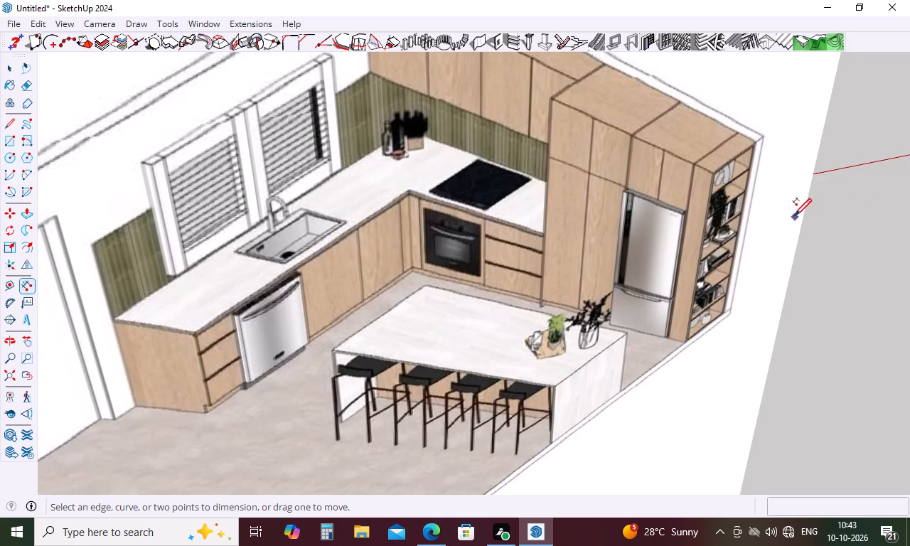
scroll(535, 269, down, 5)
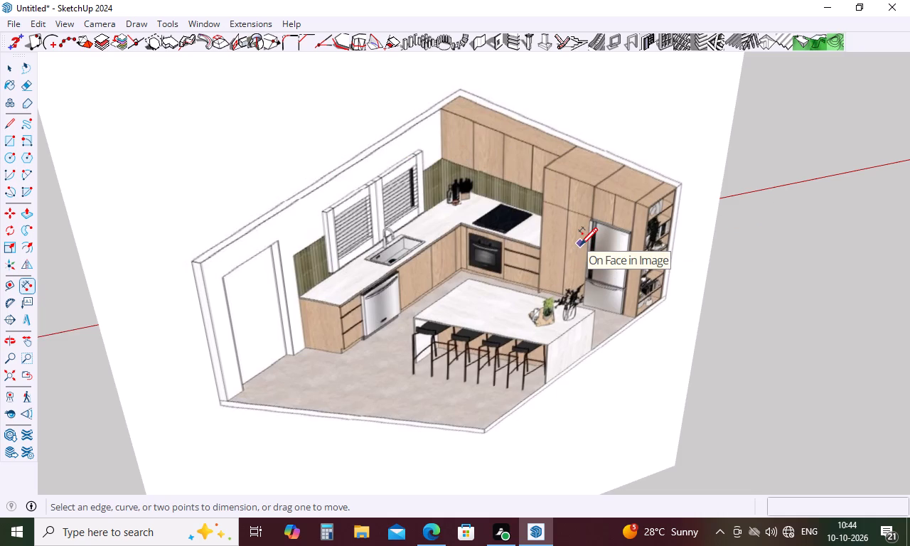
scroll(533, 321, down, 4)
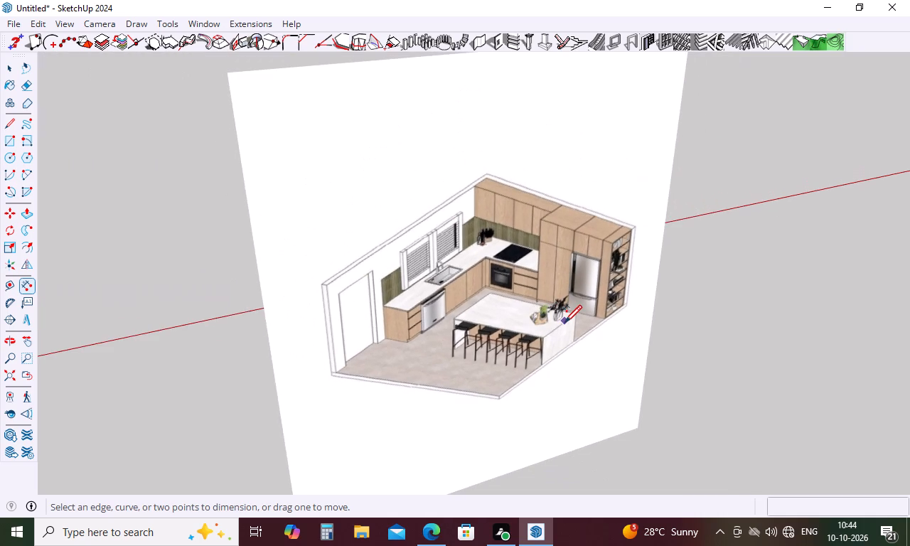
scroll(584, 318, down, 4)
middle_drag(588, 319, 497, 274)
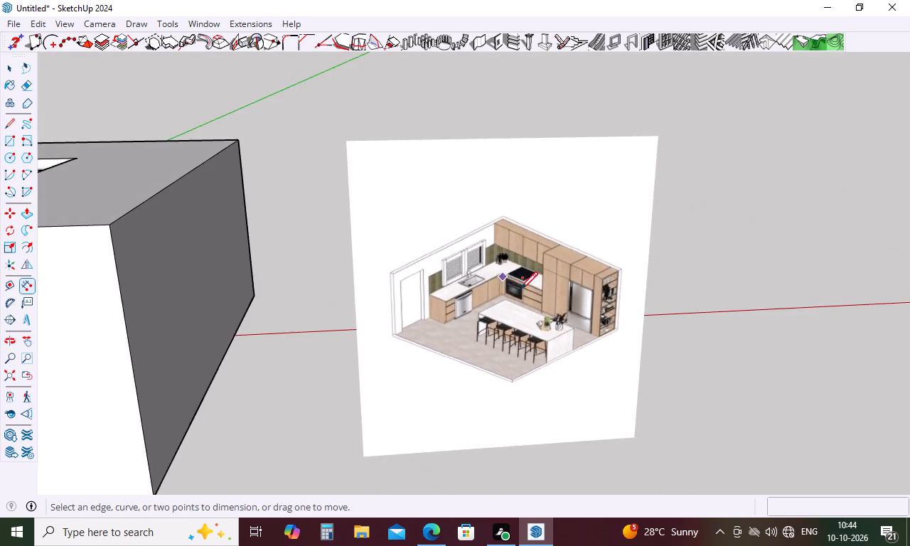
scroll(547, 298, up, 9)
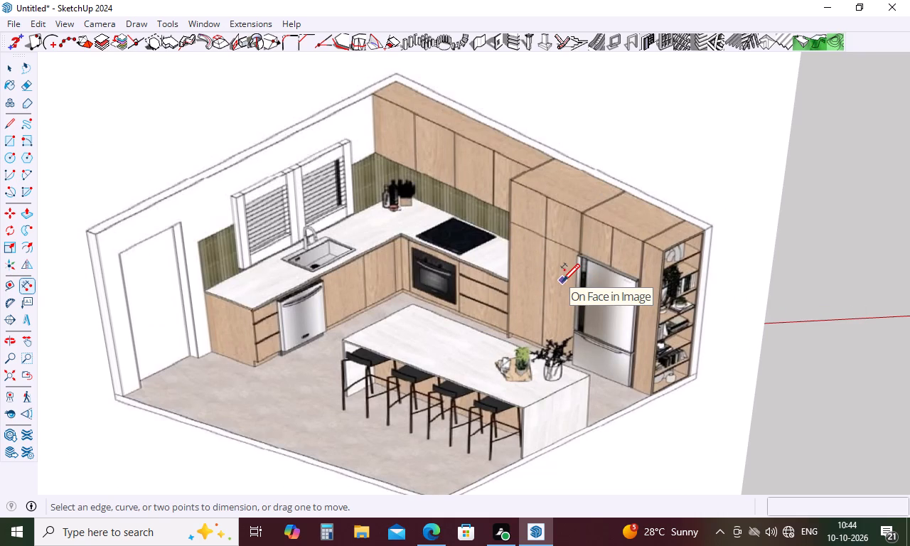
scroll(562, 280, down, 10)
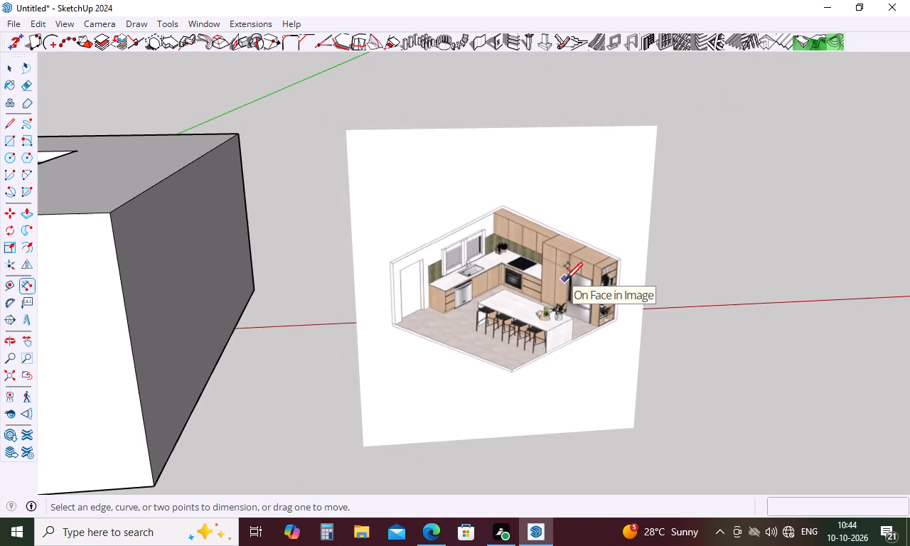
scroll(578, 274, down, 10)
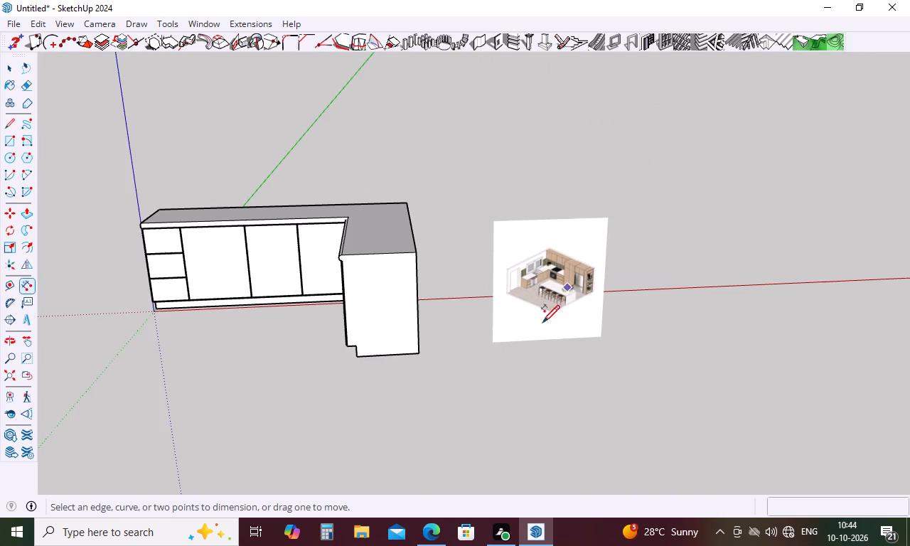
scroll(598, 275, up, 11)
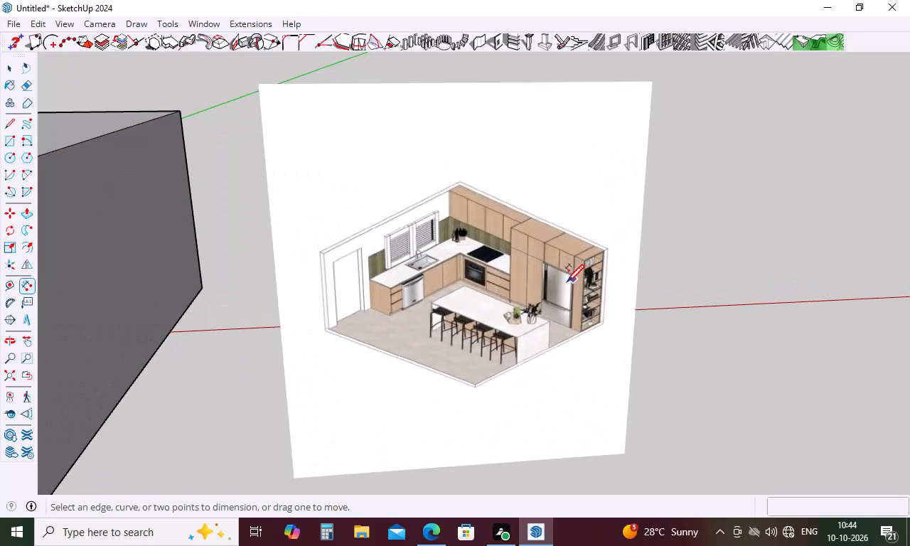
scroll(493, 289, up, 18)
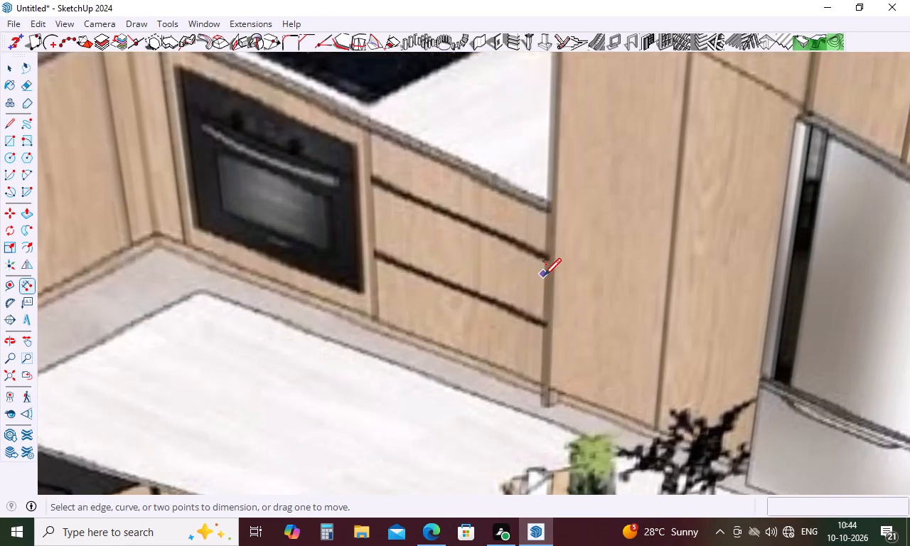
scroll(544, 274, up, 5)
scroll(552, 272, down, 12)
scroll(555, 272, down, 12)
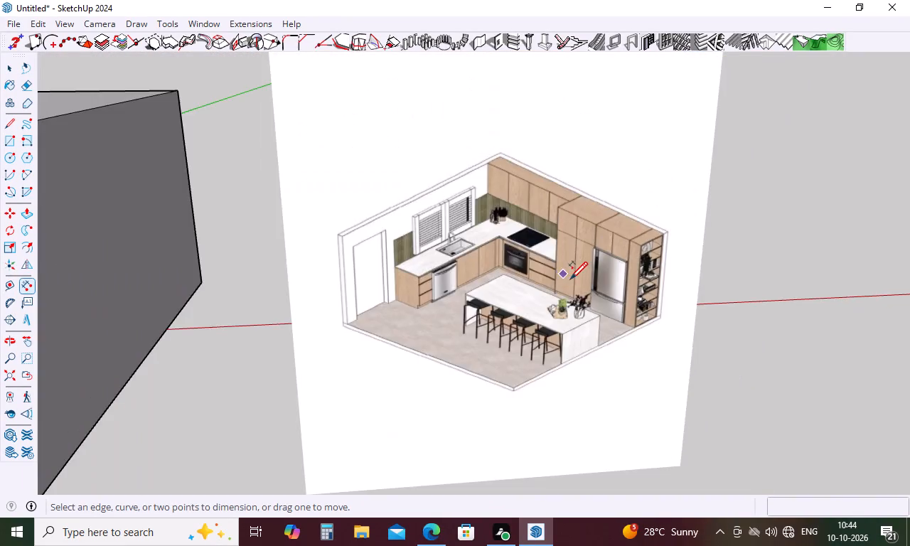
scroll(572, 284, down, 5)
middle_drag(572, 301, 655, 291)
scroll(625, 279, up, 5)
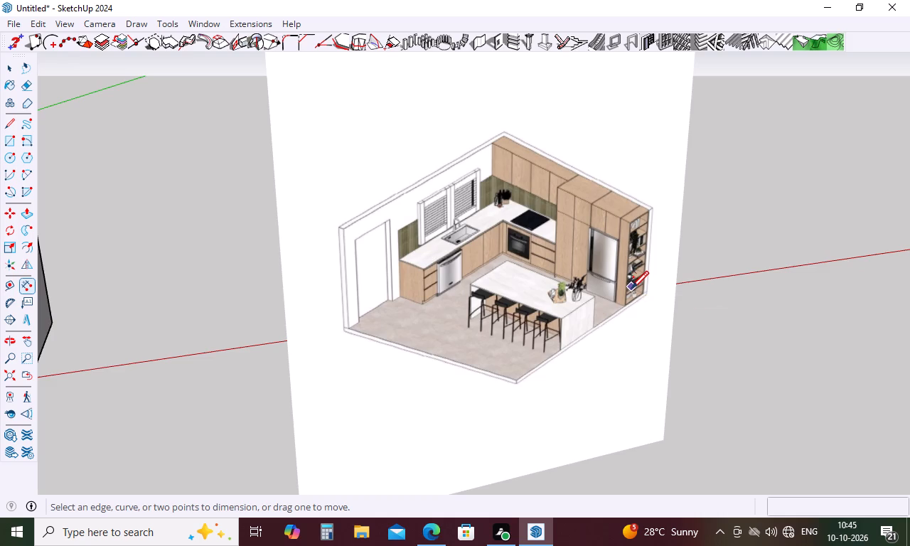
scroll(563, 297, down, 11)
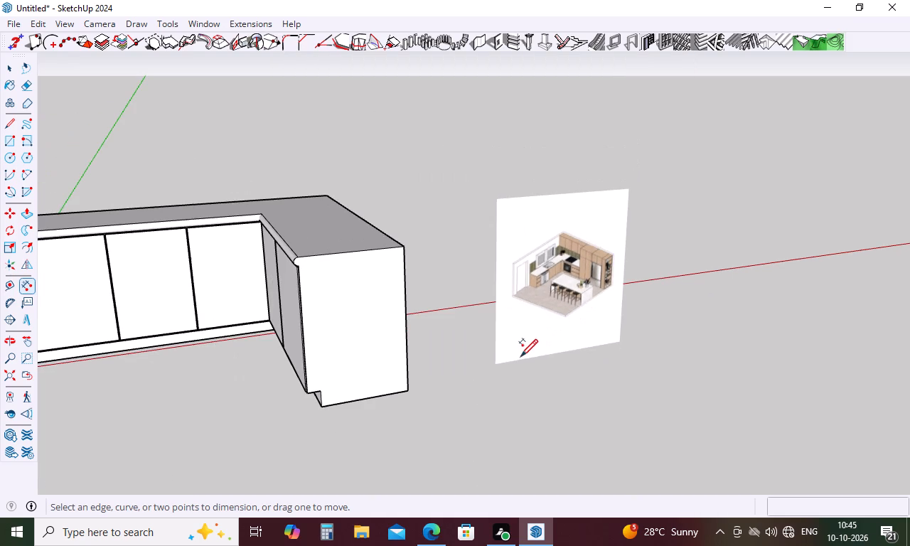
Place a guide 0.3" from the bottom edge of the second leg's end face with the Tape Measure.
key(t)
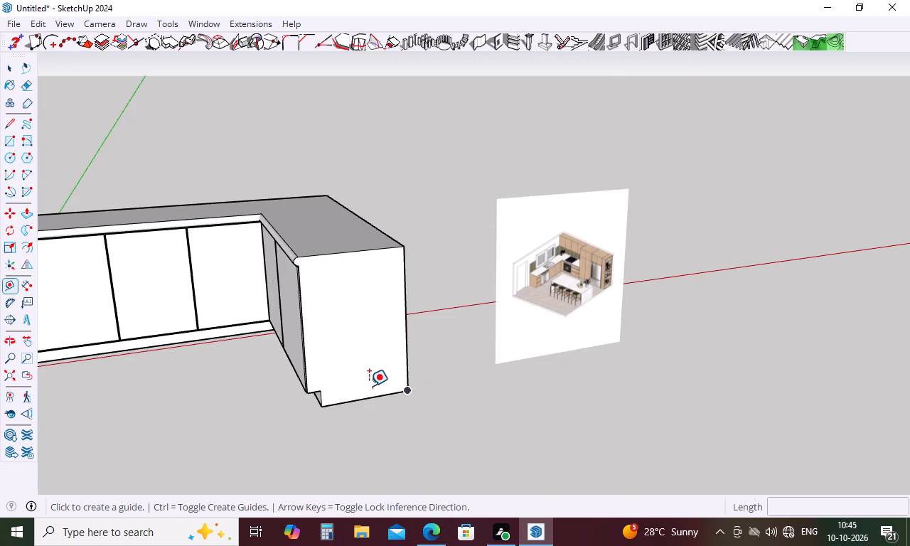
click(366, 396)
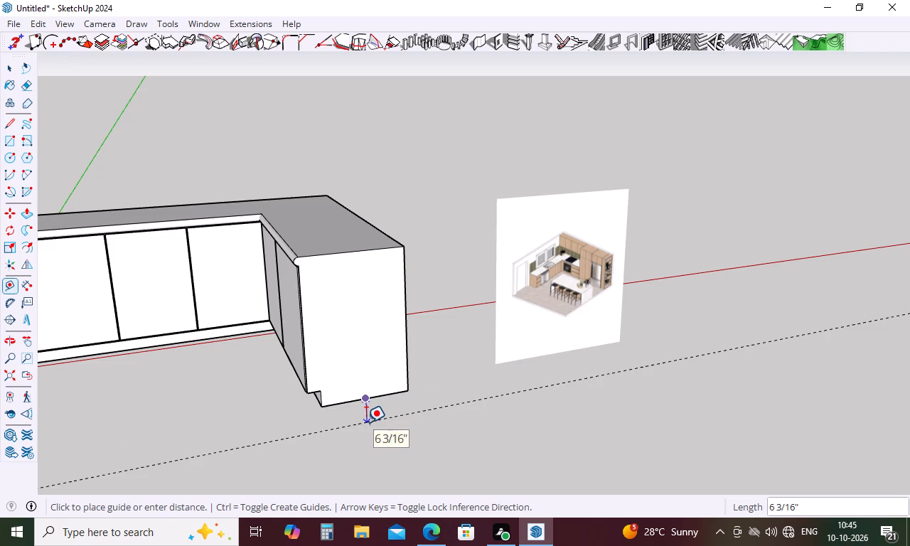
middle_drag(376, 379, 385, 426)
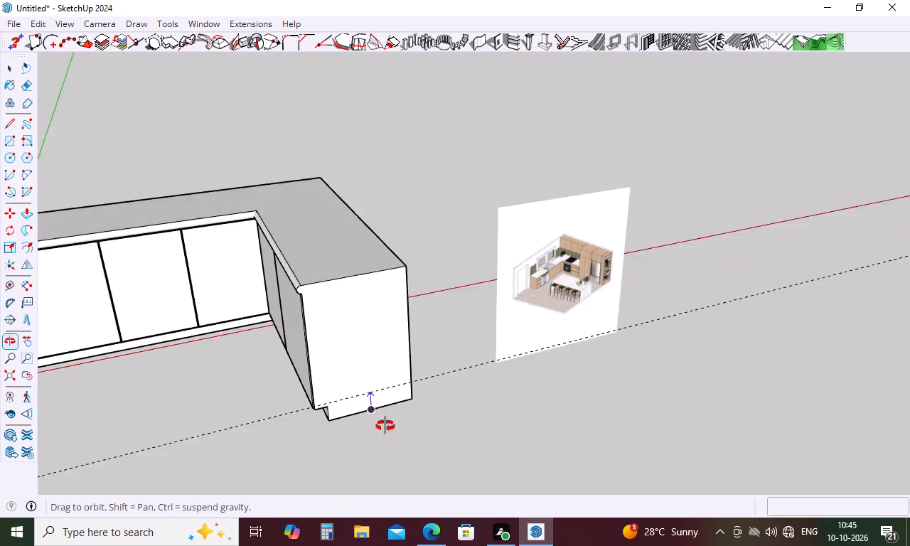
middle_drag(385, 426, 564, 492)
text(.3)
key(Return)
scroll(466, 436, up, 2)
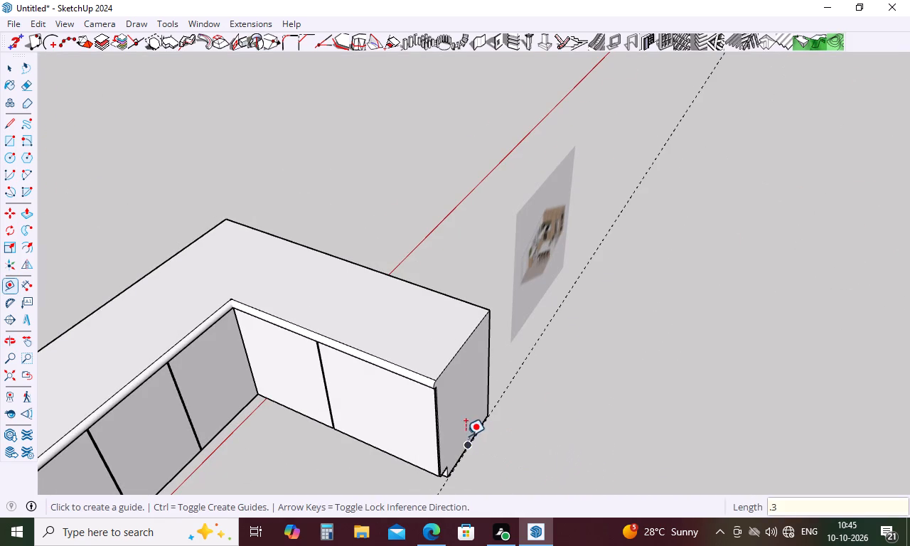
scroll(466, 436, up, 2)
middle_drag(488, 446, 631, 355)
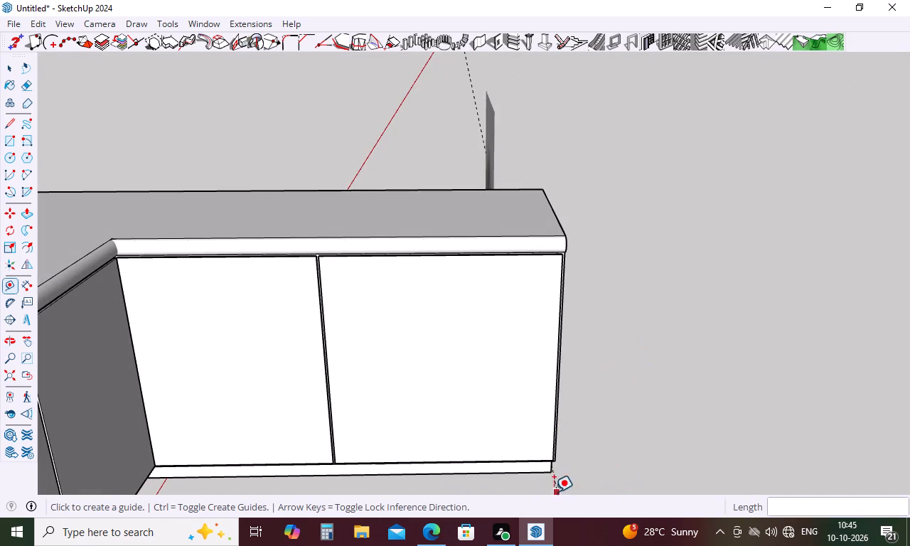
scroll(557, 448, up, 5)
scroll(584, 366, down, 5)
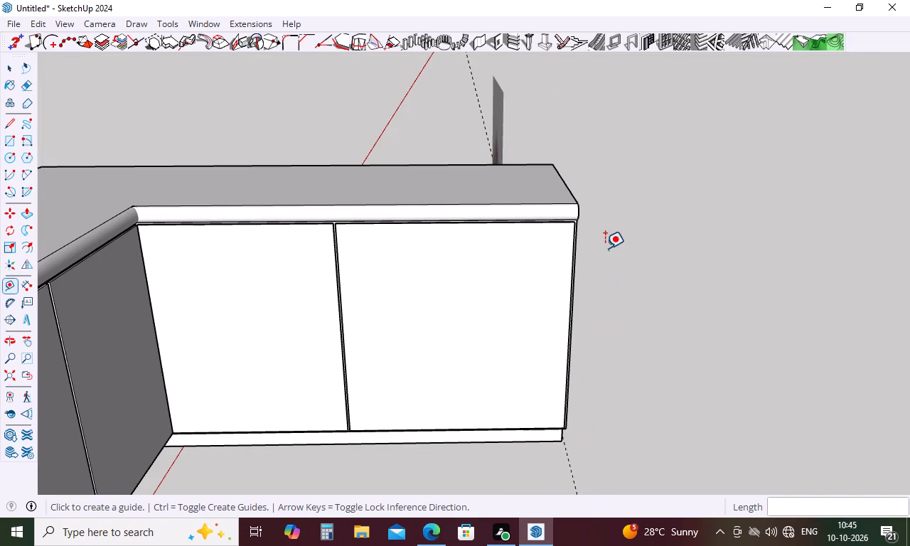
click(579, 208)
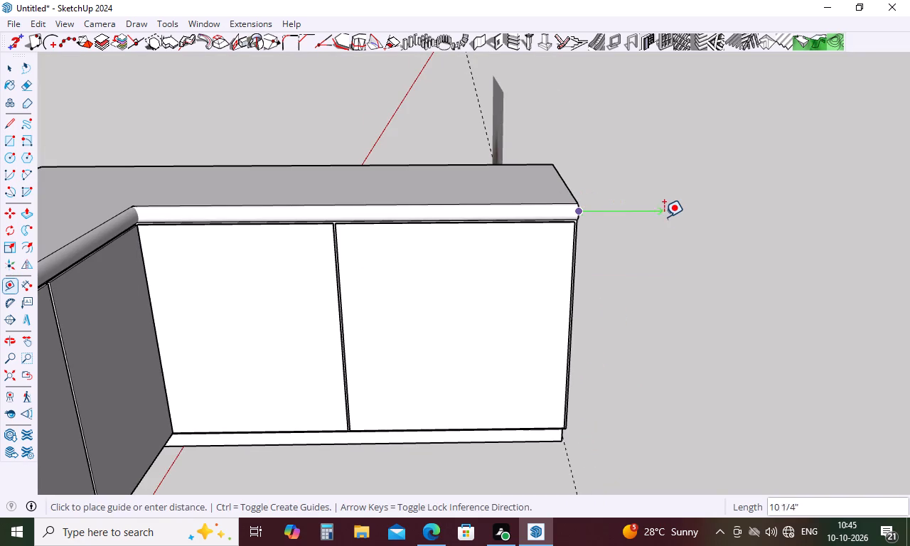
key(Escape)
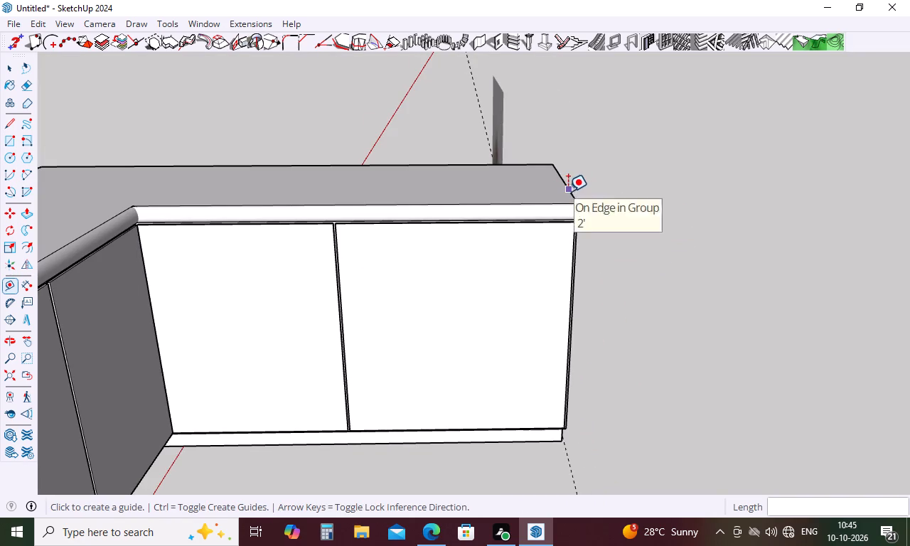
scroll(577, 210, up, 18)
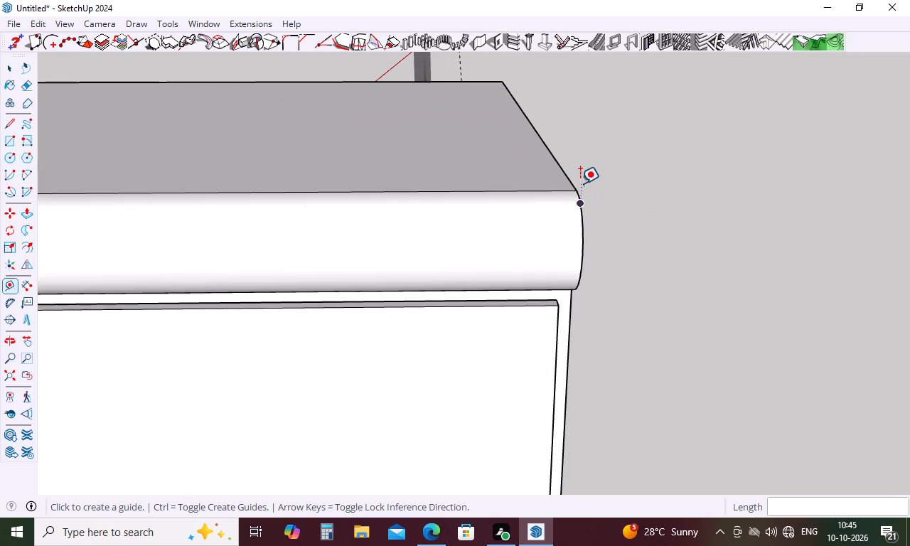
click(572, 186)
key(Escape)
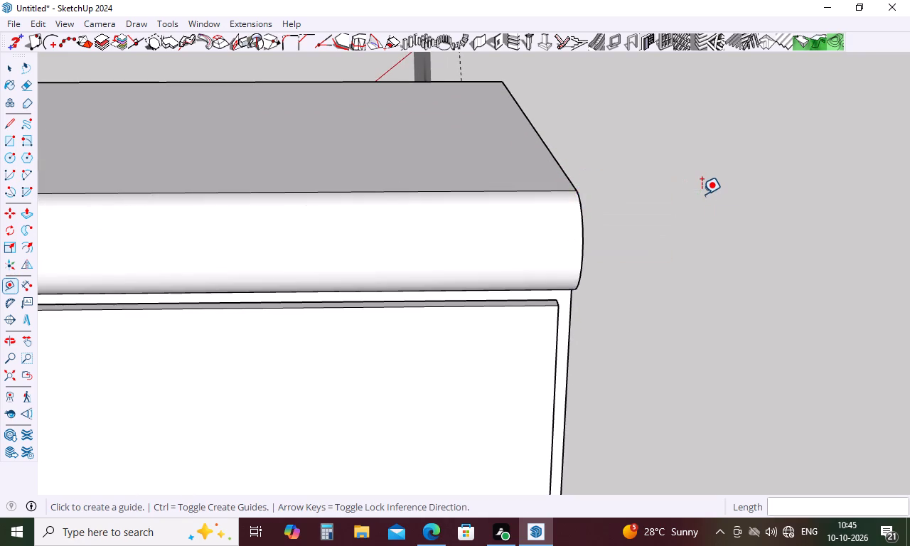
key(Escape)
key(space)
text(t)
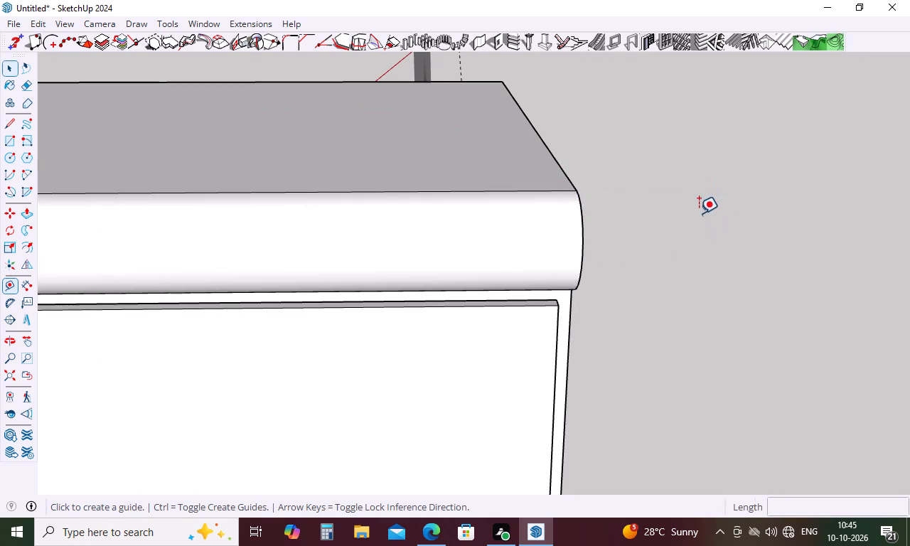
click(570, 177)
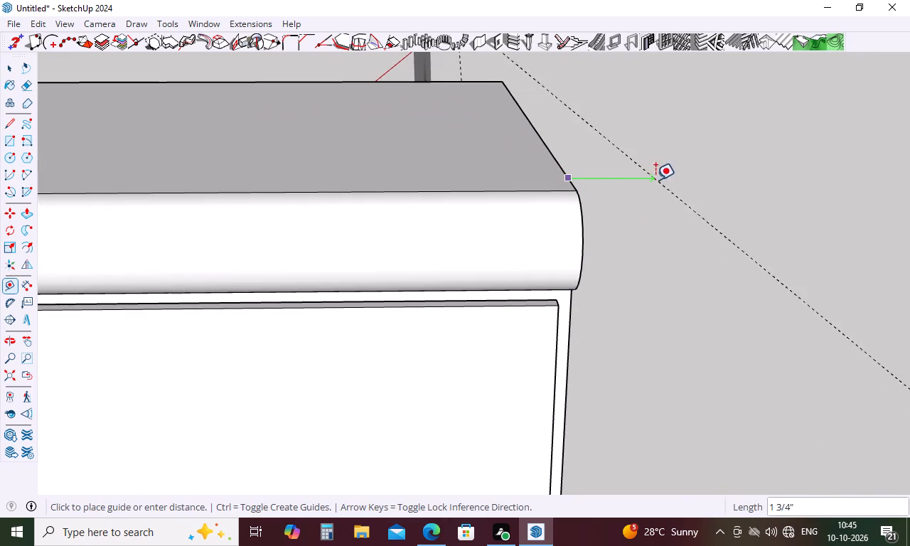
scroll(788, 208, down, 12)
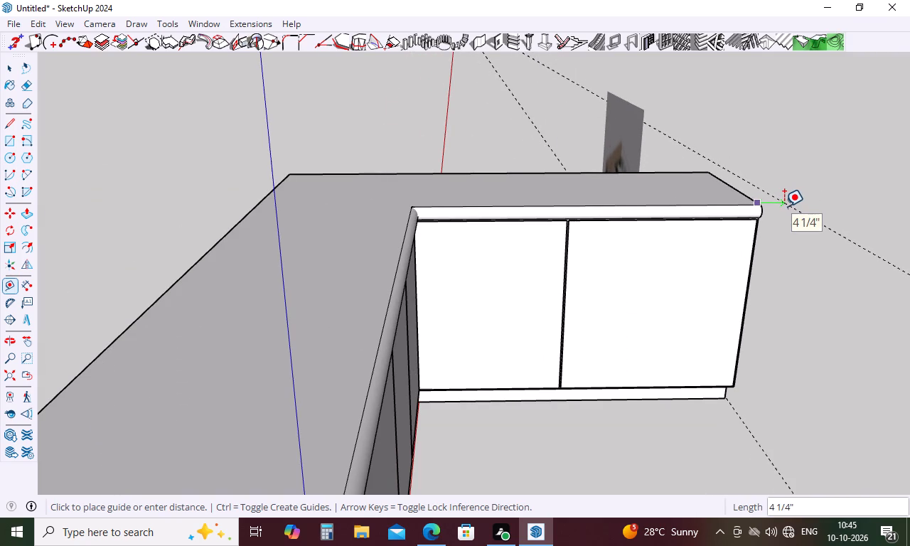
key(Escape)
Examine the reference image where the drawer run's base meets the tall cabinets next to the fridge.
middle_drag(828, 225, 602, 235)
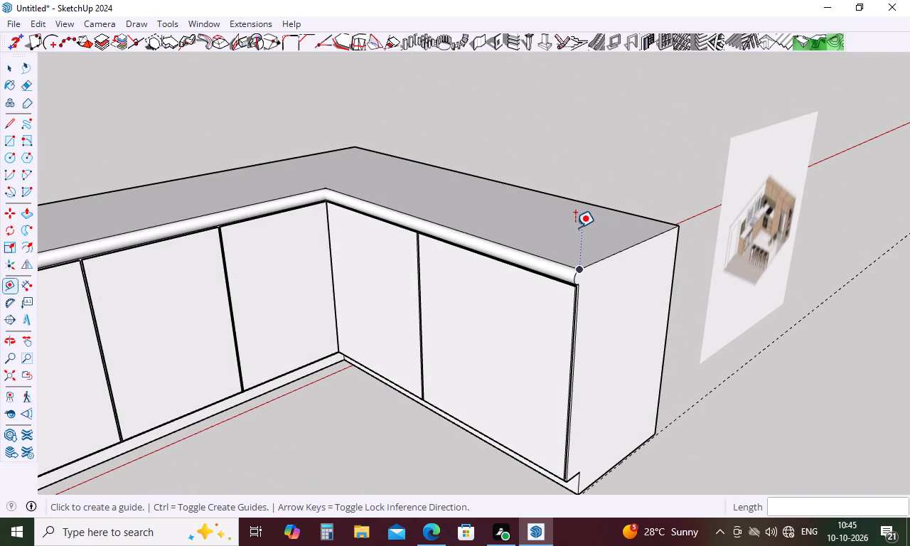
scroll(590, 361, down, 5)
middle_drag(639, 469, 492, 390)
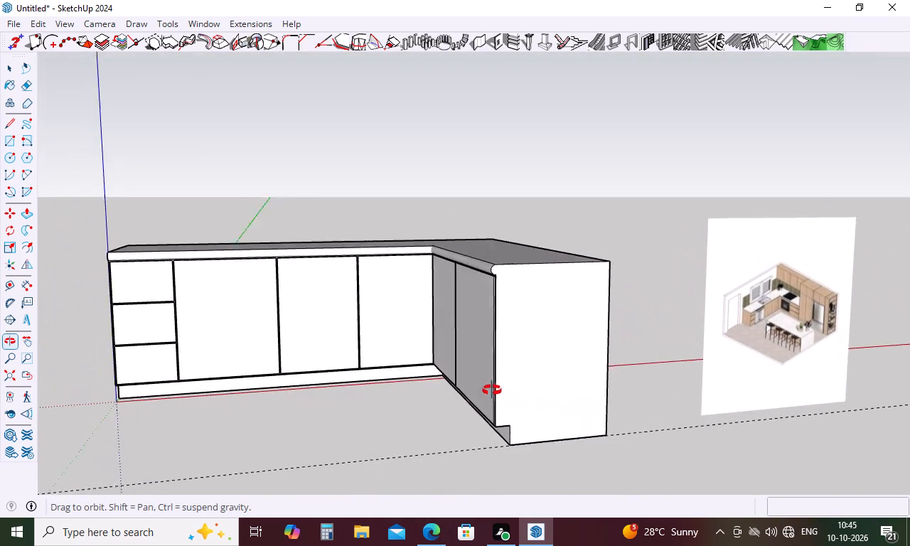
middle_drag(492, 390, 454, 380)
scroll(849, 332, up, 11)
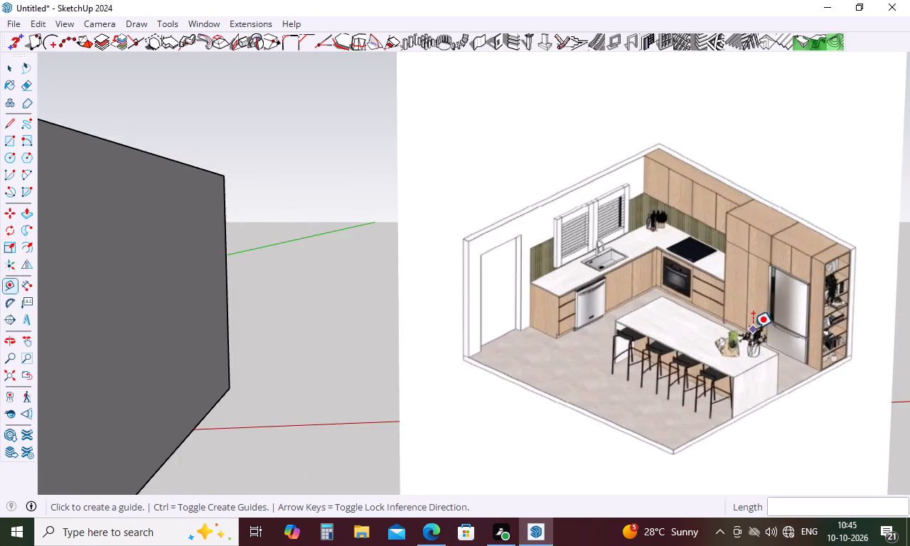
scroll(752, 326, up, 11)
scroll(641, 327, up, 6)
scroll(651, 320, down, 6)
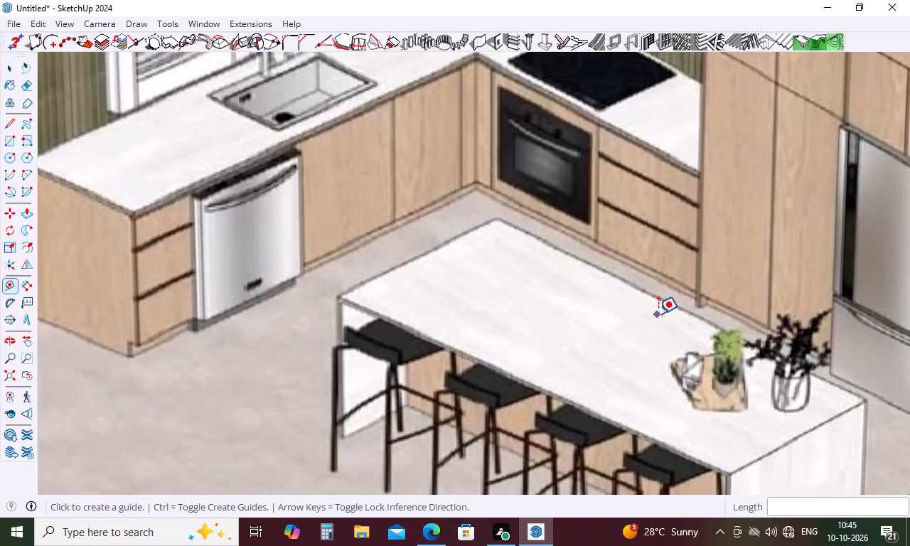
scroll(692, 289, down, 11)
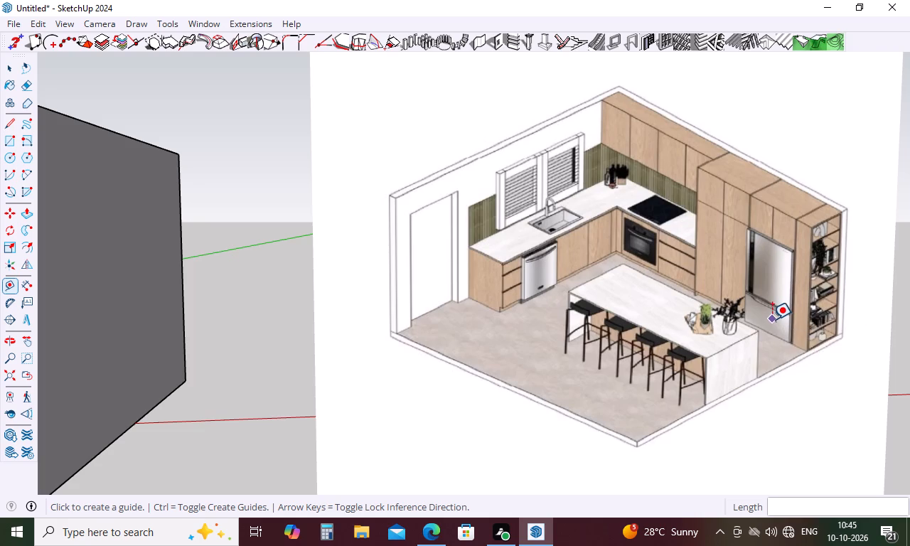
scroll(685, 291, up, 15)
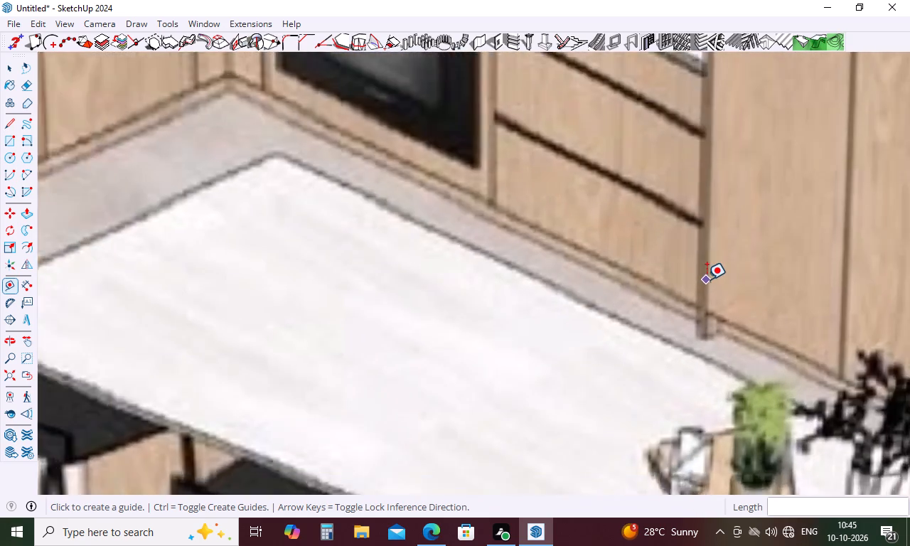
scroll(707, 279, up, 3)
scroll(708, 275, down, 19)
scroll(708, 275, down, 6)
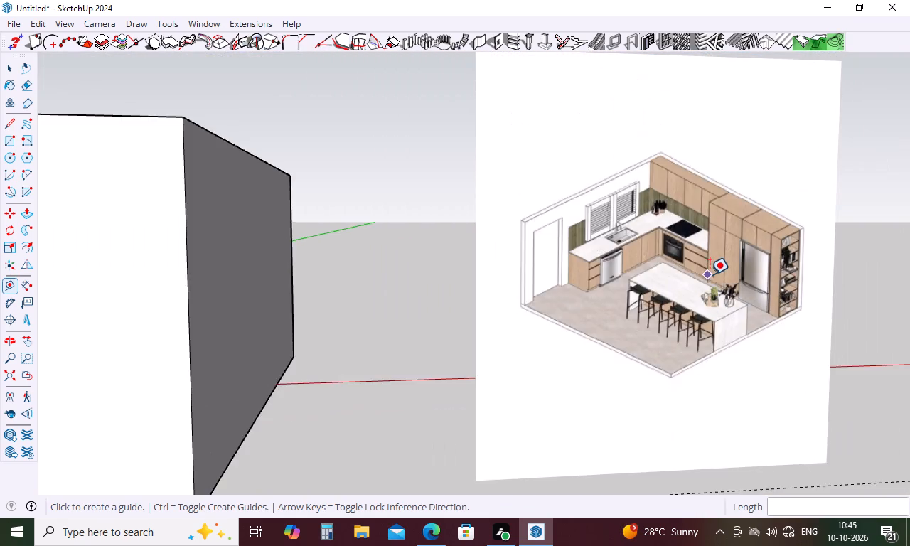
scroll(710, 274, down, 6)
key(Escape)
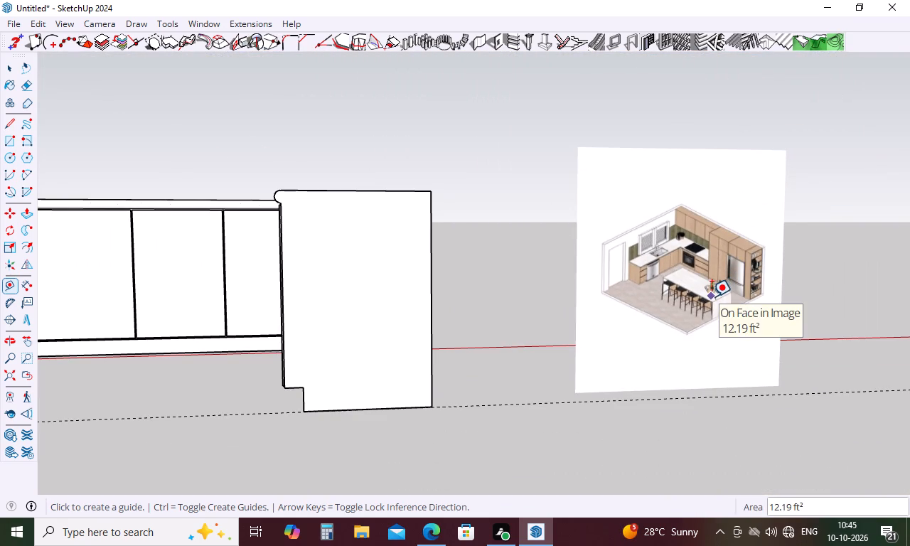
Draw a vertical line from the end face's front corner above the toe-kick notch down past the floor guide.
key(l)
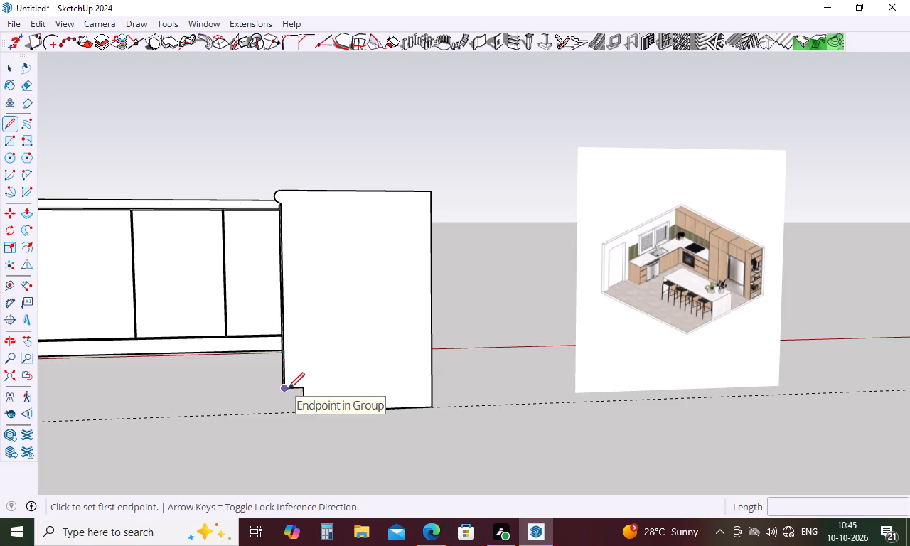
scroll(287, 389, up, 12)
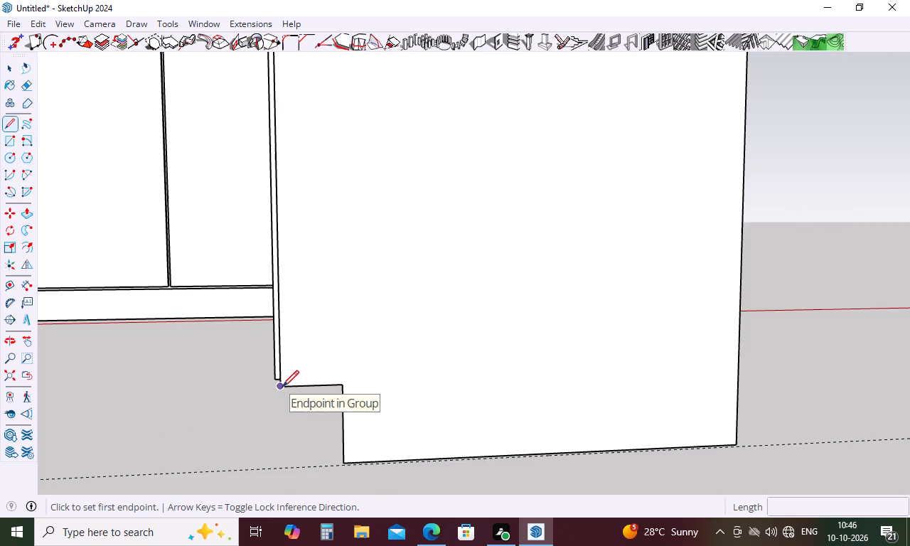
click(282, 387)
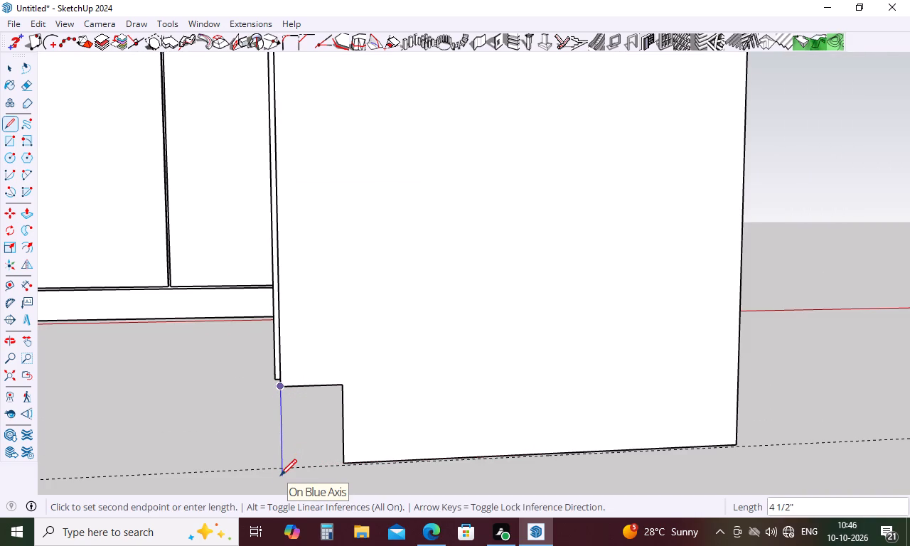
click(278, 493)
middle_drag(354, 471, 422, 483)
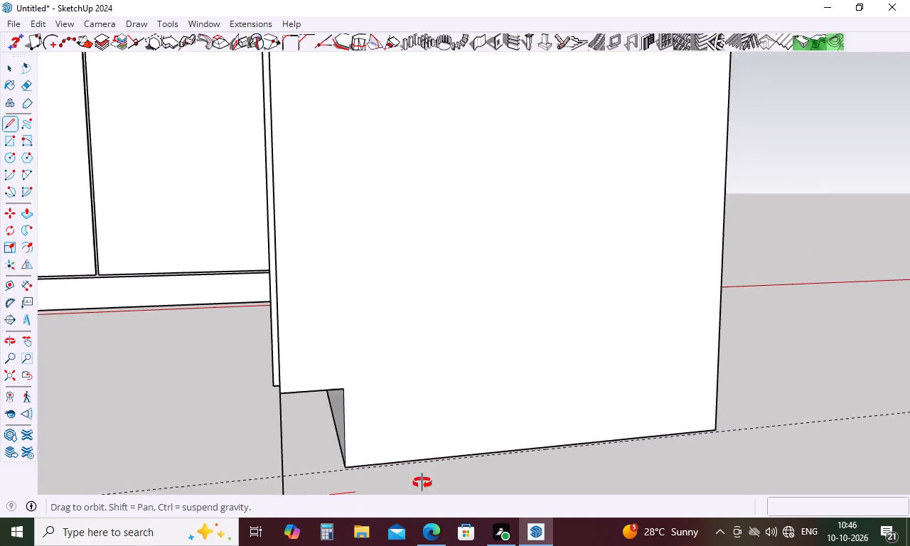
middle_drag(422, 483, 542, 466)
scroll(573, 441, down, 11)
middle_drag(523, 476, 635, 495)
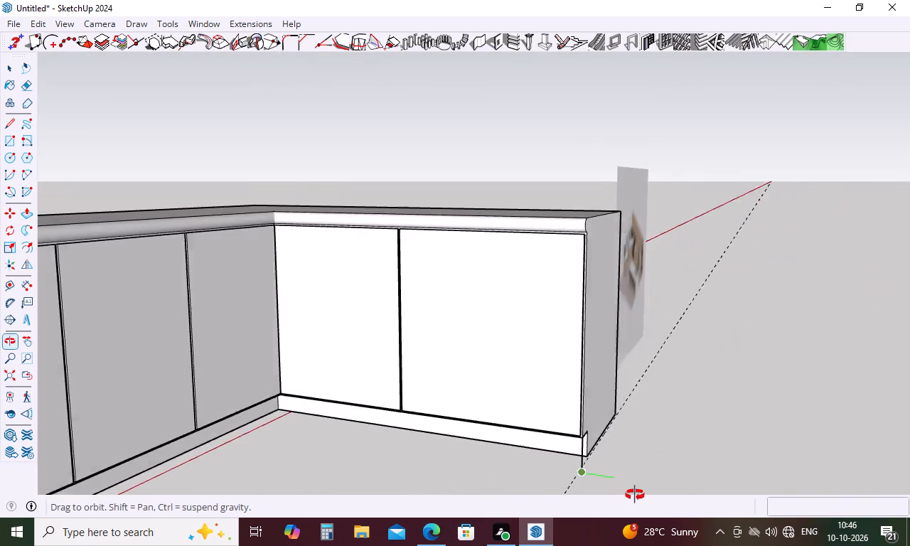
middle_drag(635, 495, 689, 489)
scroll(621, 454, up, 12)
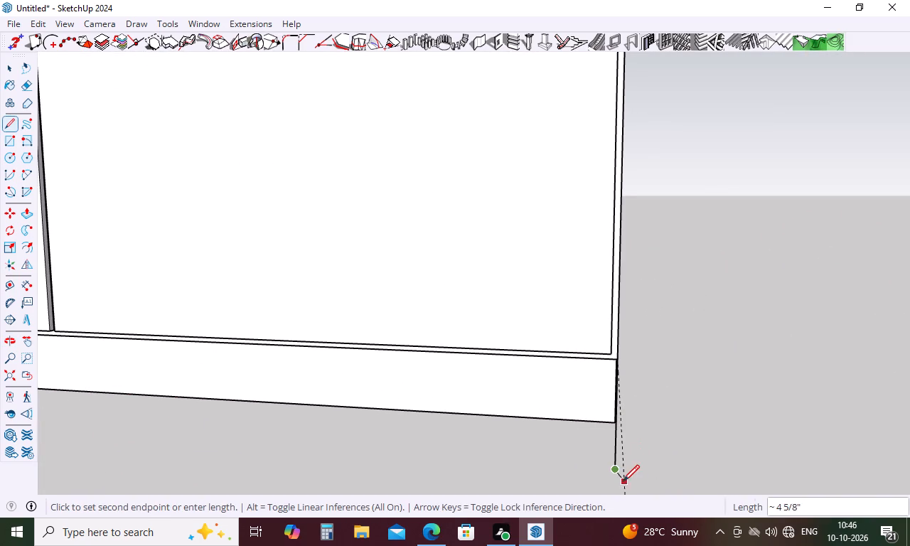
scroll(600, 463, up, 9)
scroll(604, 456, down, 14)
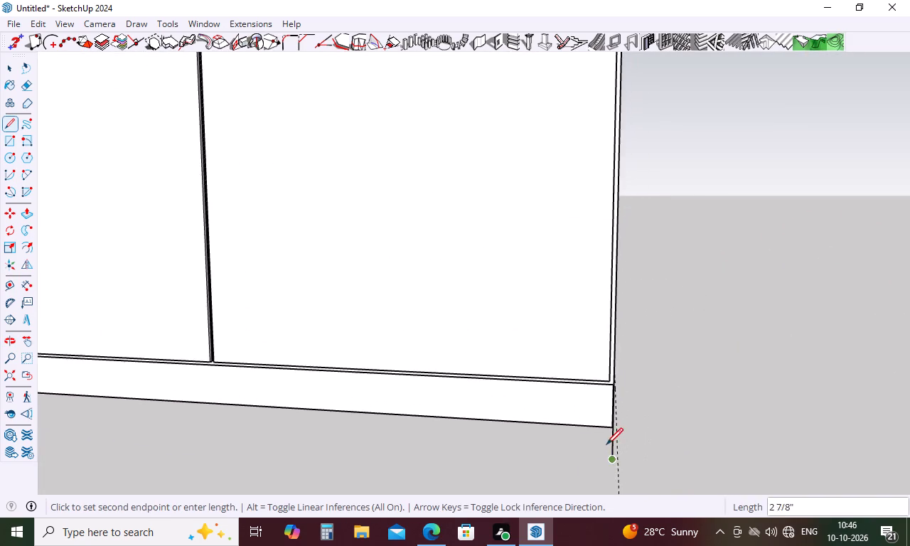
scroll(606, 444, down, 12)
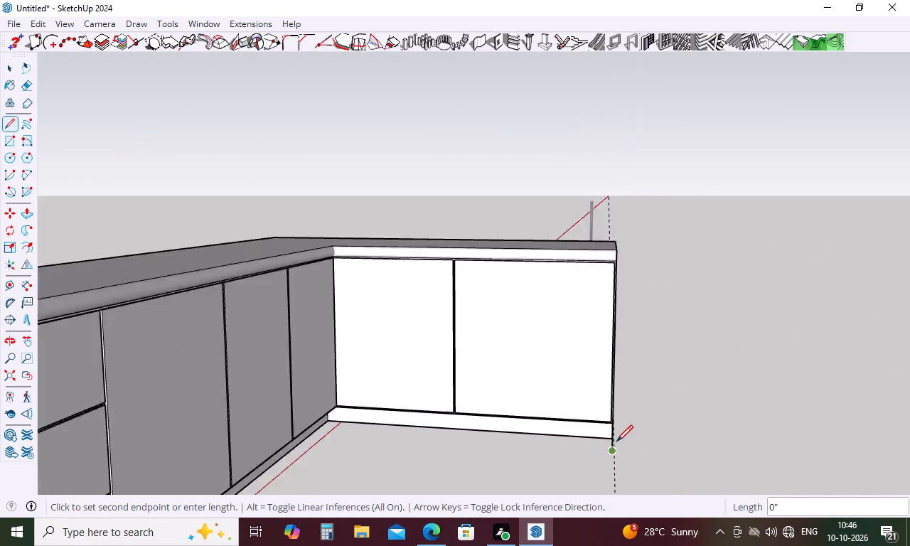
scroll(616, 441, down, 8)
click(607, 495)
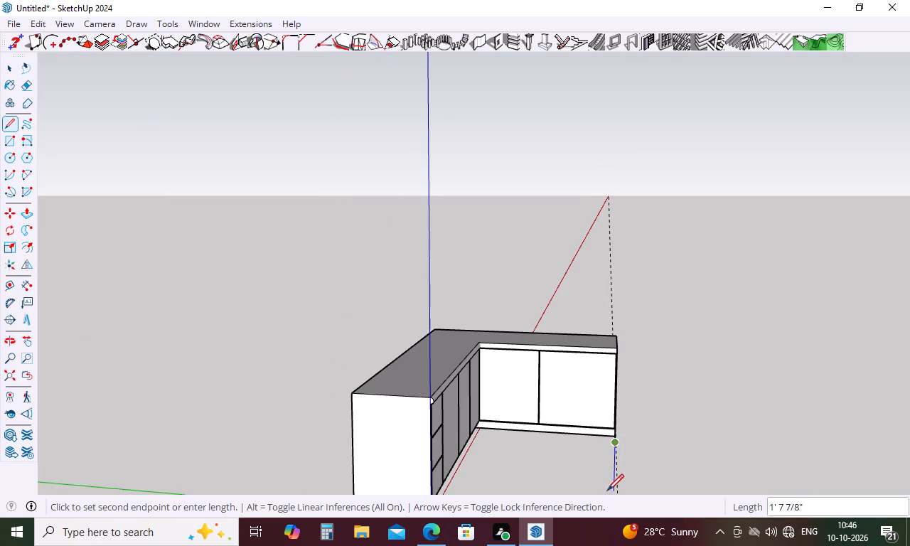
key(Escape)
Draw a line outward along the red axis from the lower end of the vertical line at the toe-kick notch.
scroll(617, 442, up, 12)
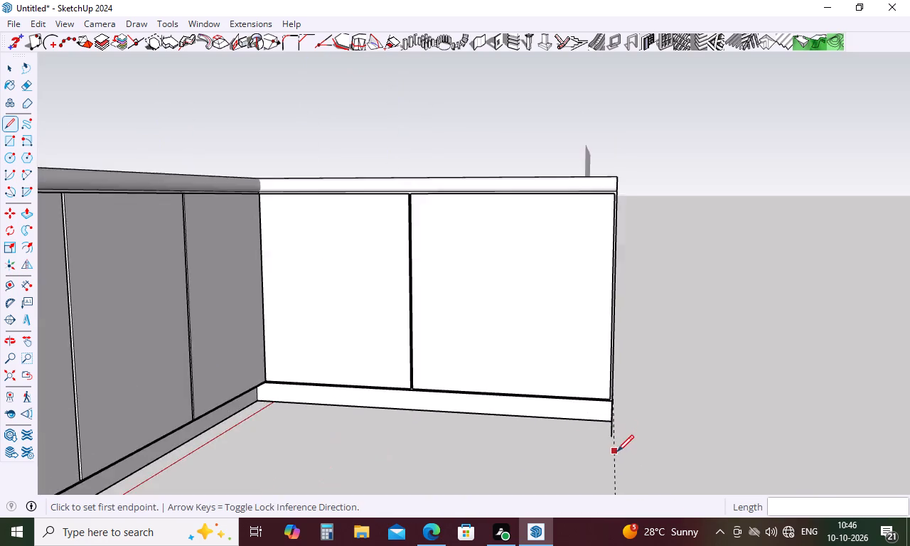
scroll(617, 451, up, 18)
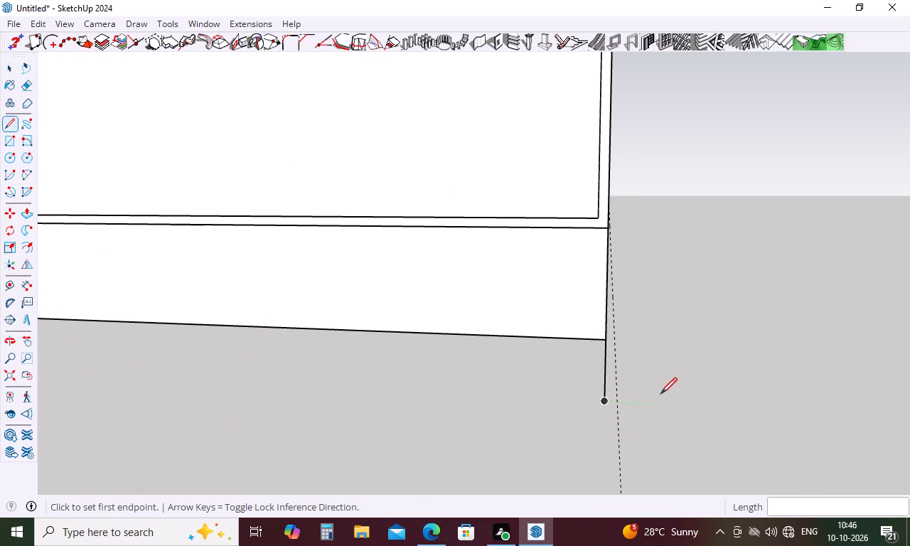
click(607, 401)
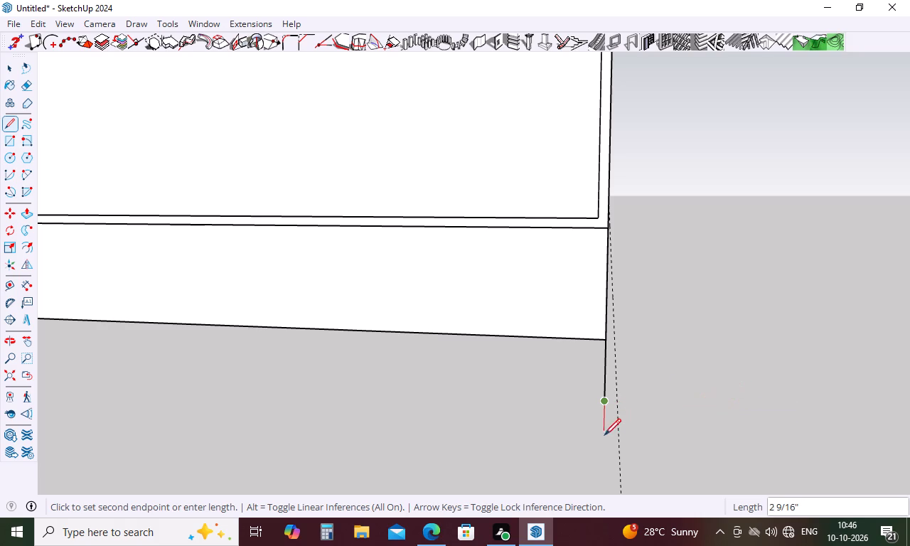
click(598, 466)
key(Escape)
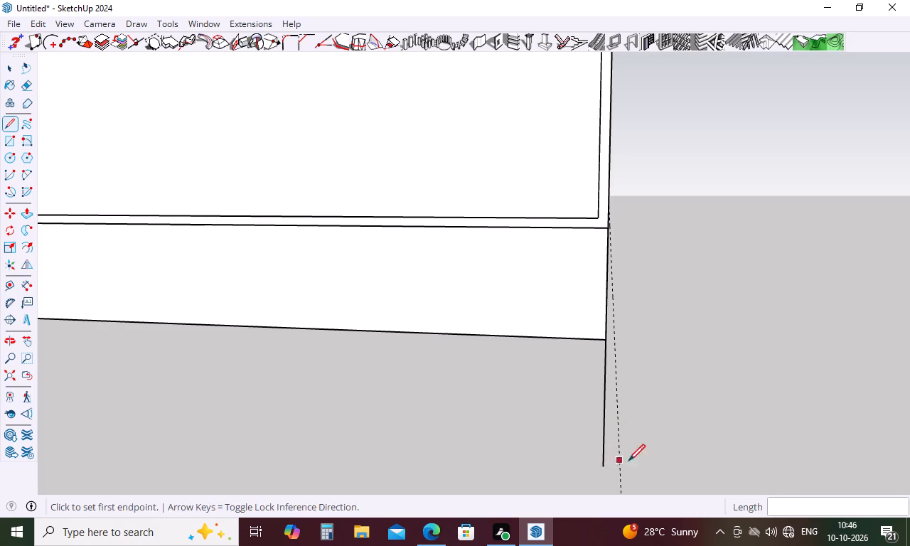
middle_drag(680, 438, 439, 400)
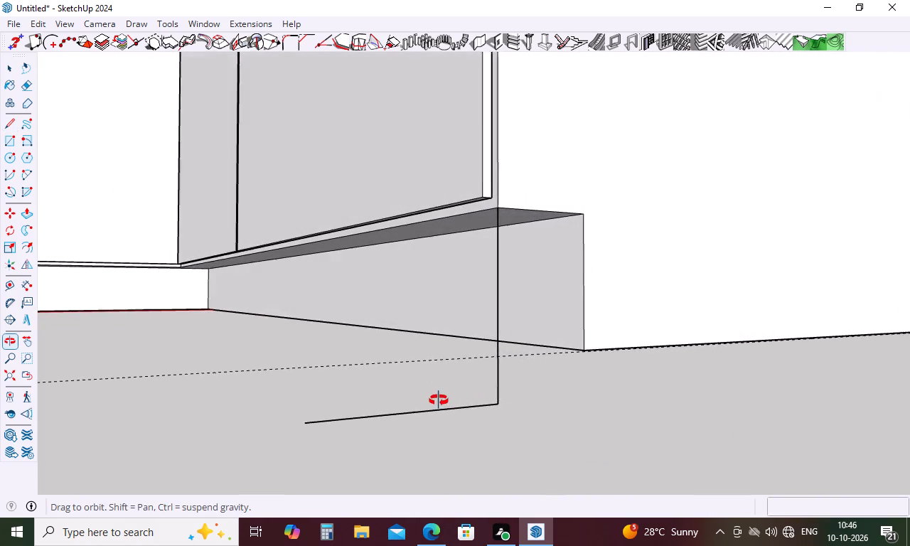
middle_drag(439, 400, 804, 450)
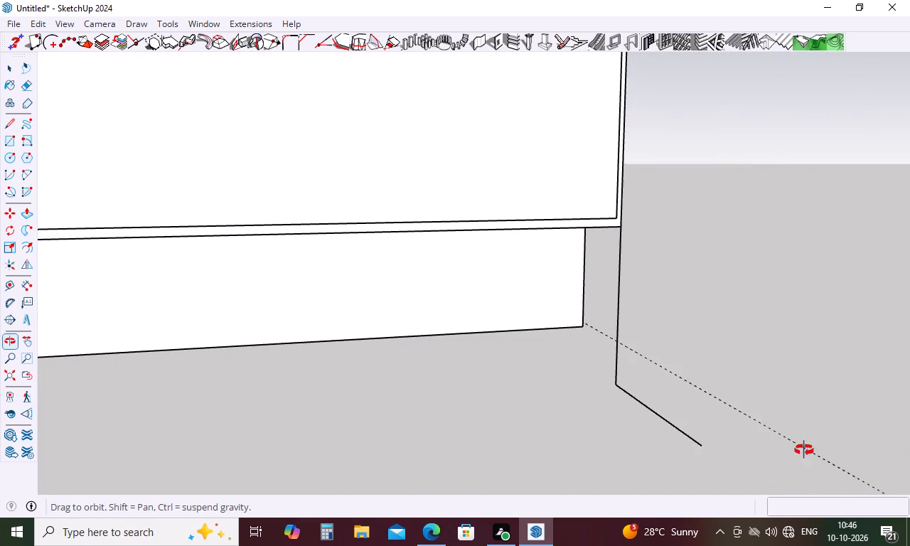
middle_drag(804, 450, 724, 443)
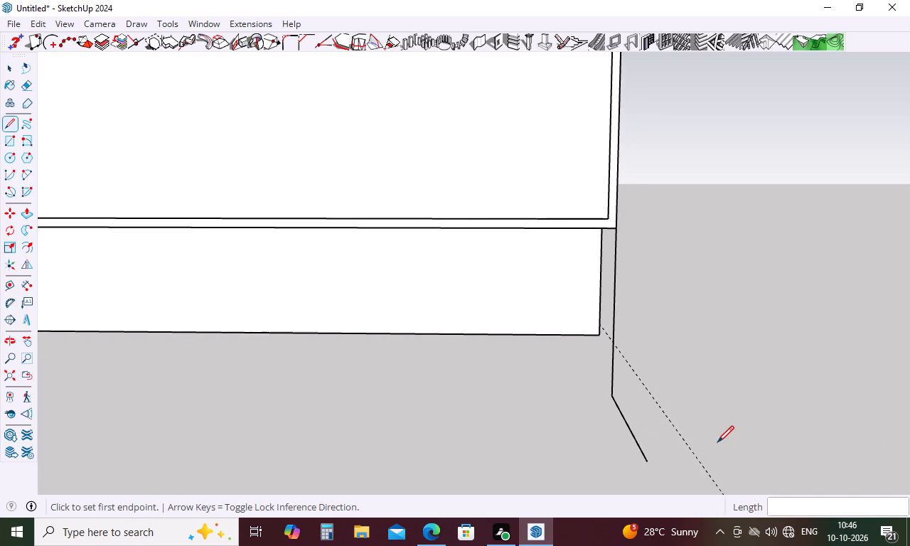
Draw a line about 3 5/16" long parallel to the green axis, from the guide in front of the toe-kick towards the counter's inner side.
key(l)
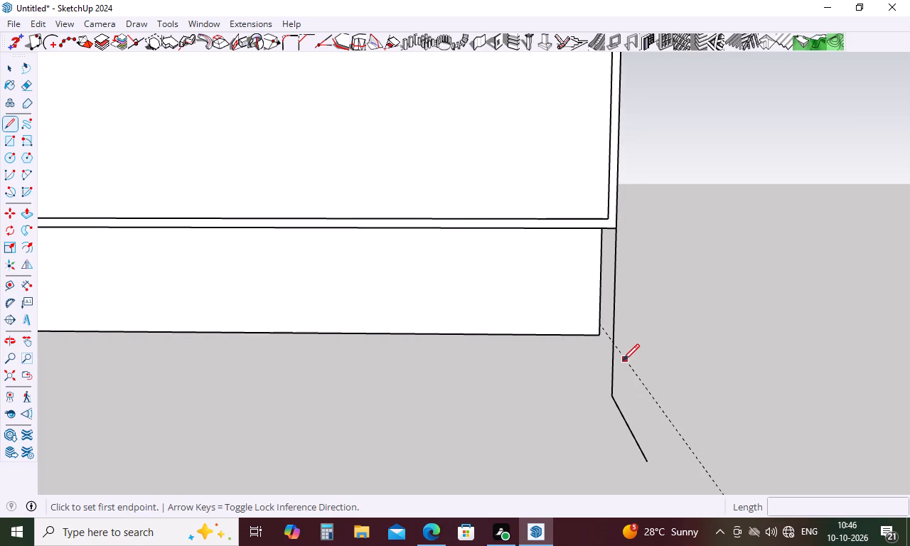
click(628, 363)
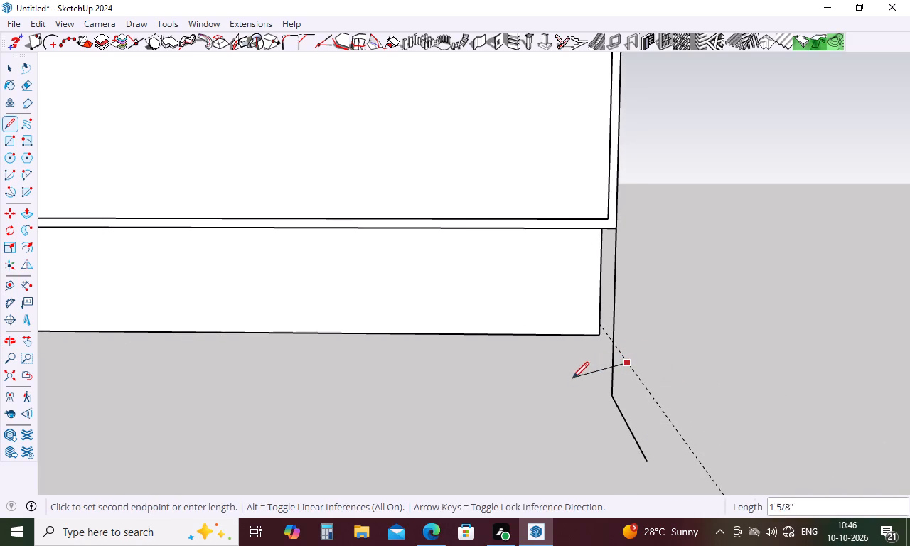
click(518, 365)
key(Escape)
middle_drag(718, 375, 434, 401)
key(Escape)
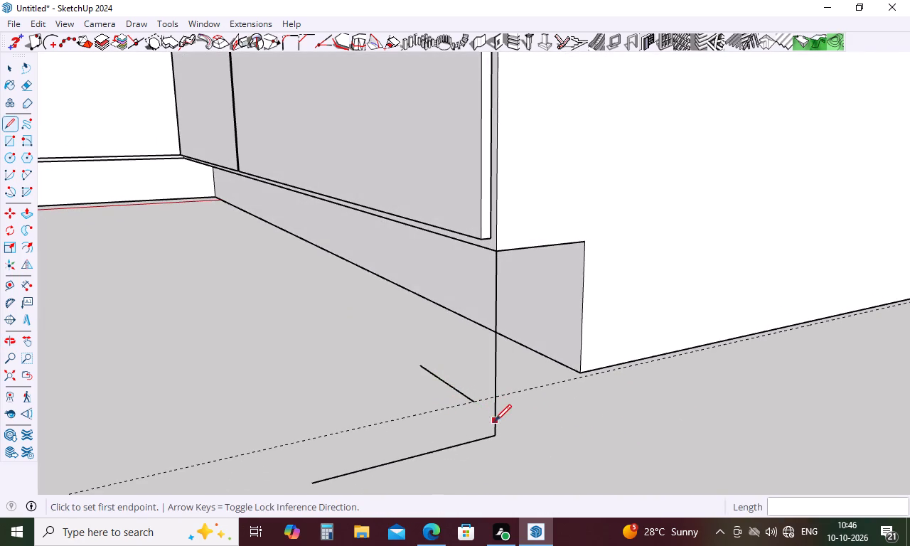
middle_drag(513, 398, 513, 400)
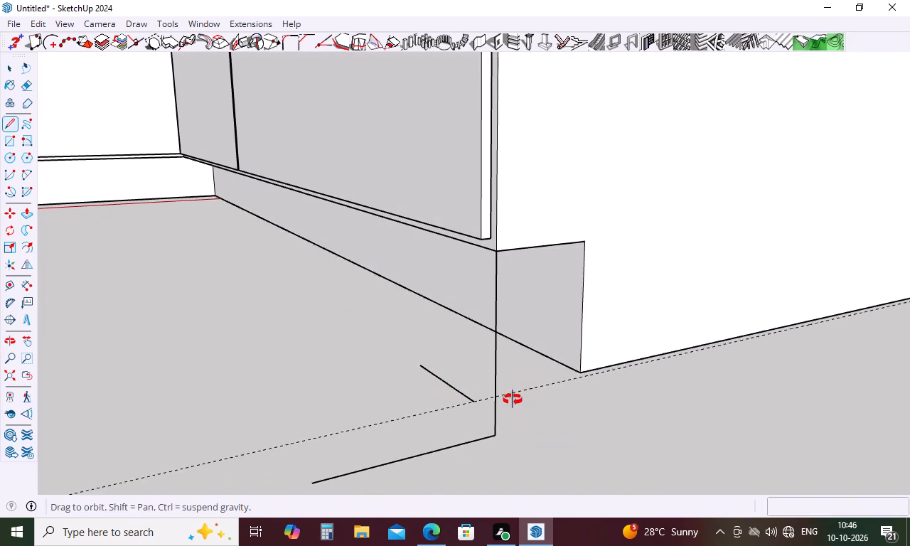
Delete the floor guide and the three construction lines beside the toe-kick notch at the counter's second leg end.
middle_drag(513, 400, 742, 440)
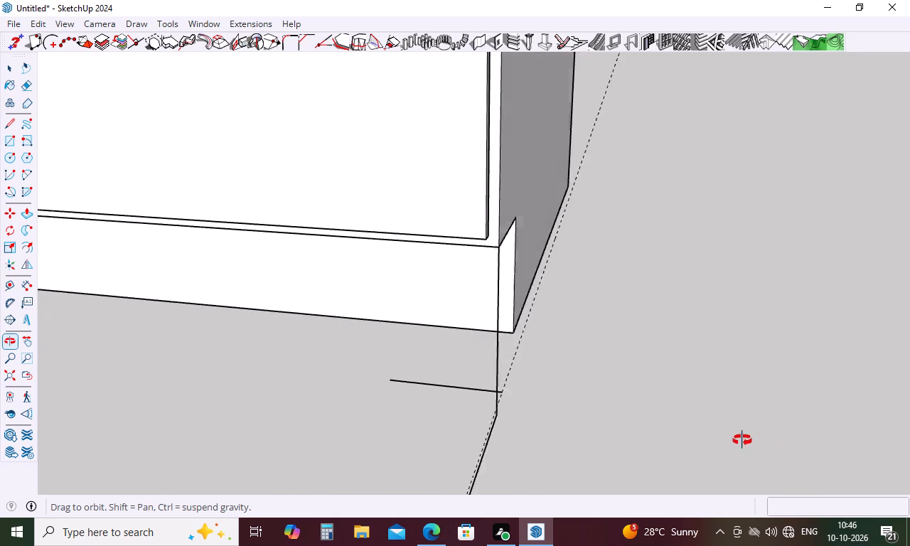
middle_drag(742, 440, 737, 442)
middle_drag(505, 392, 511, 397)
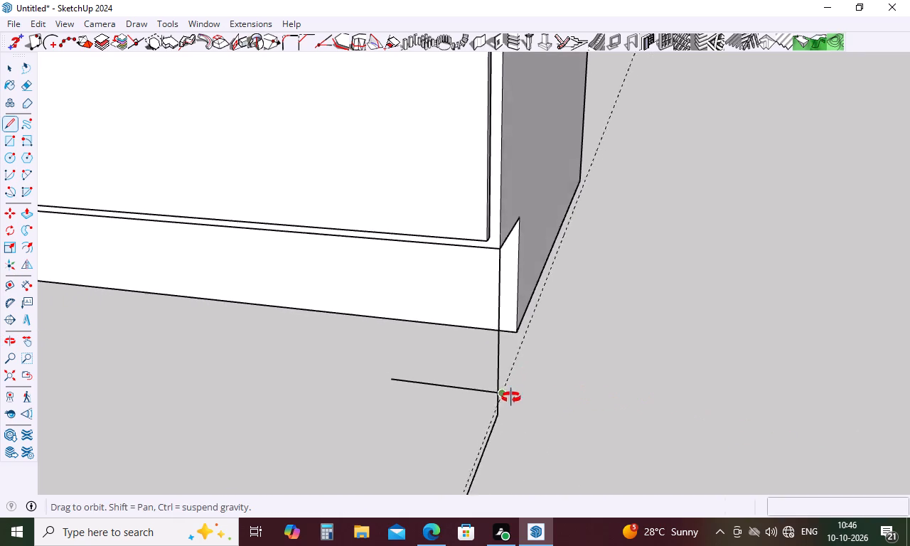
middle_drag(511, 397, 643, 398)
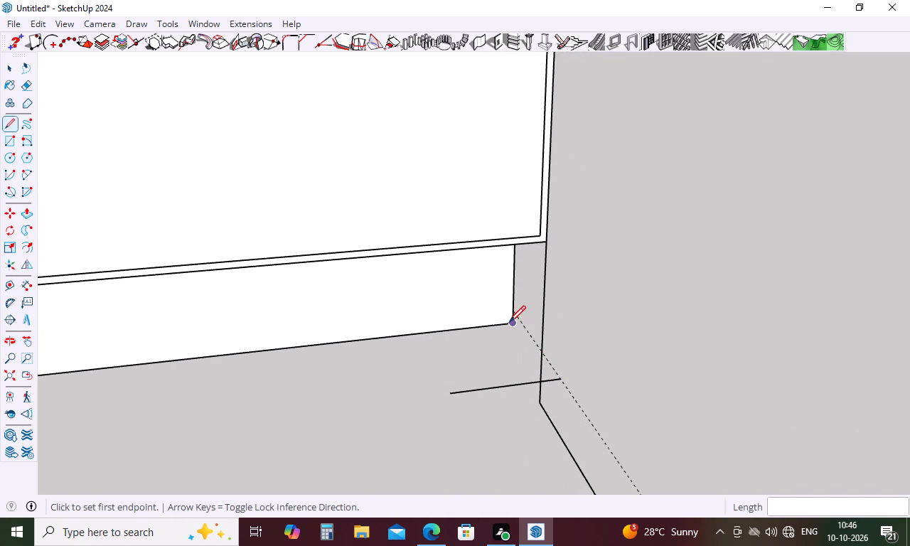
key(Escape)
key(space)
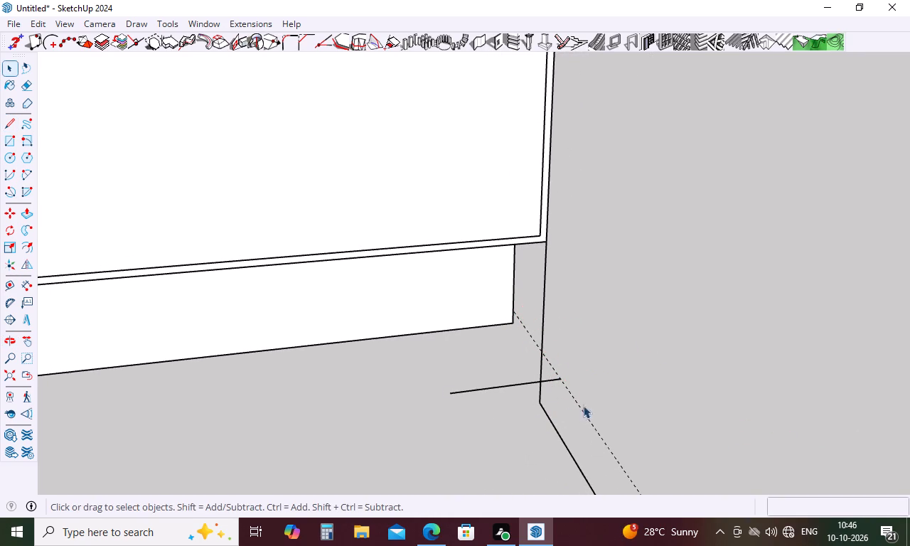
drag(596, 401, 471, 363)
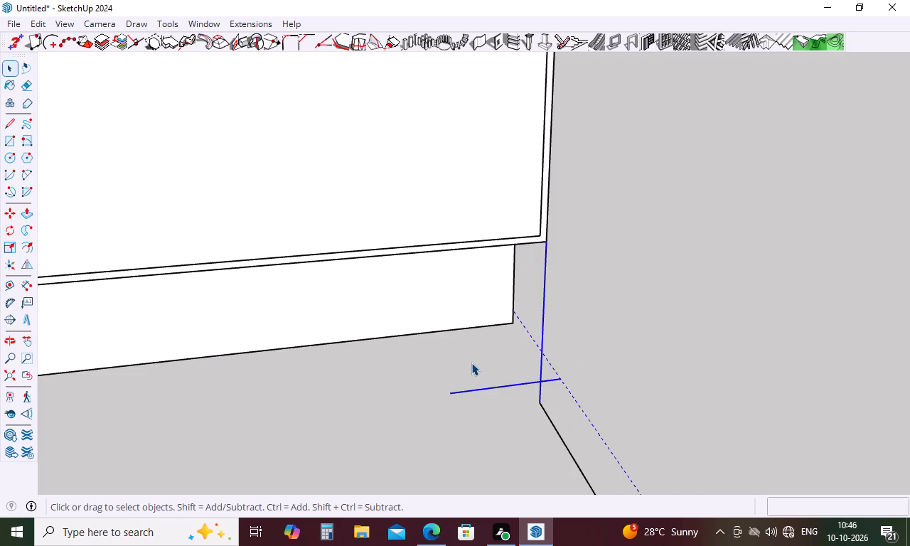
key(Delete)
drag(604, 420, 468, 466)
key(Delete)
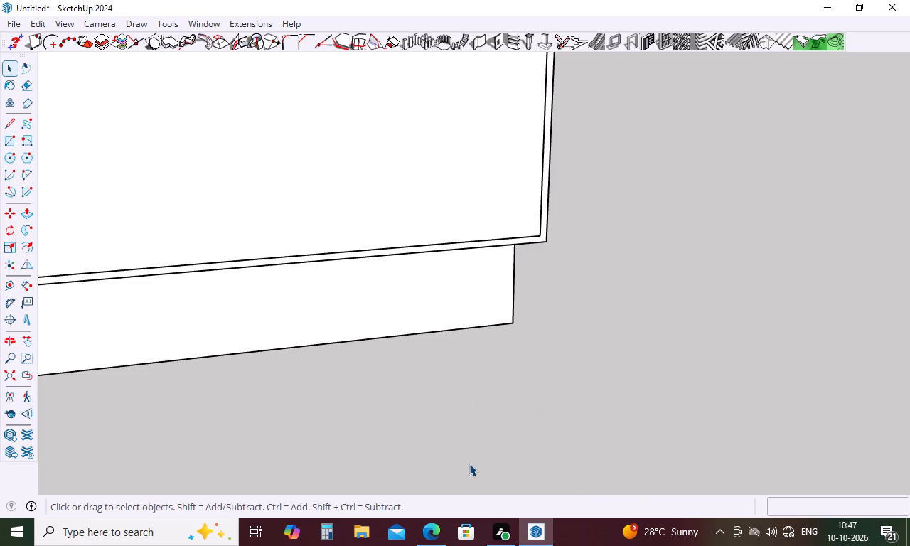
Draw a line on the floor from the toe-kick's bottom corner outward along the red axis, extending the end face's bottom edge.
key(l)
click(515, 322)
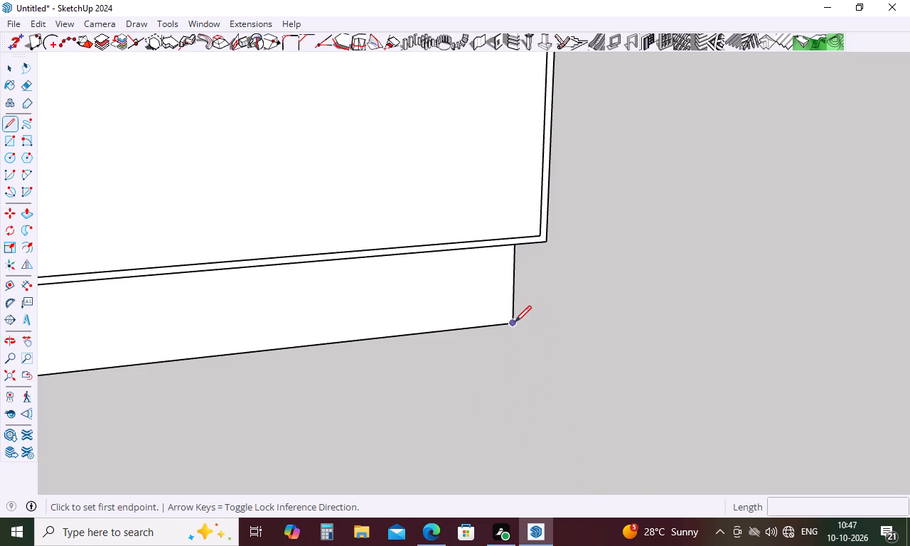
click(621, 487)
middle_drag(673, 412, 615, 412)
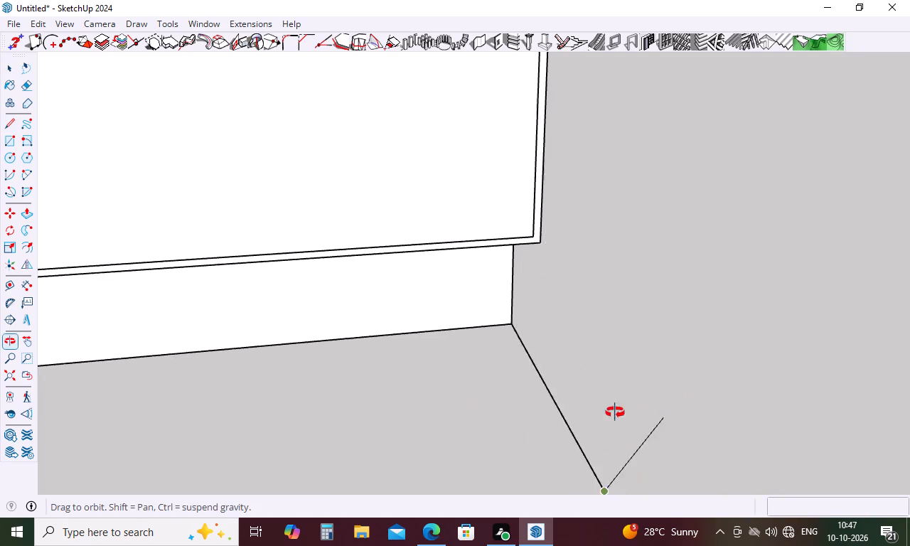
middle_drag(615, 412, 265, 331)
key(space)
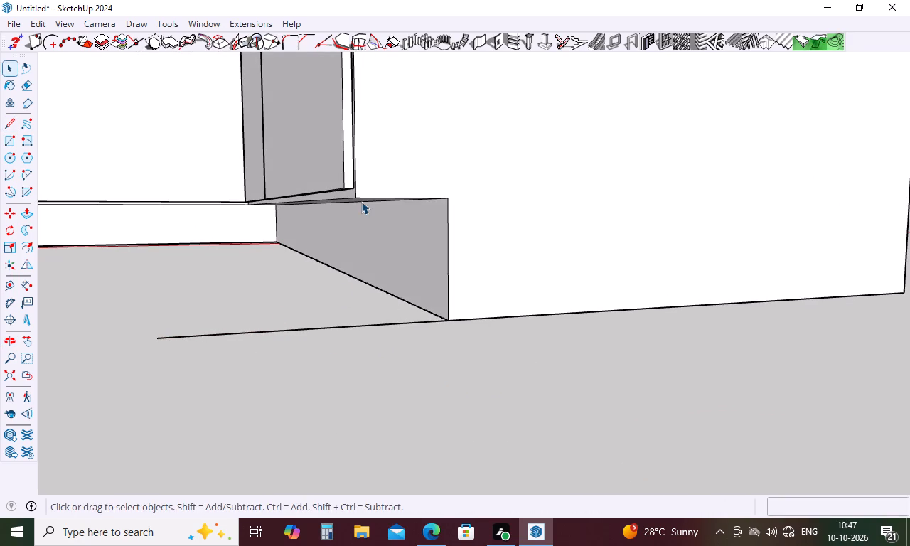
Draw a vertical line from the end face's front corner above the toe-kick notch down past the new floor line.
key(l)
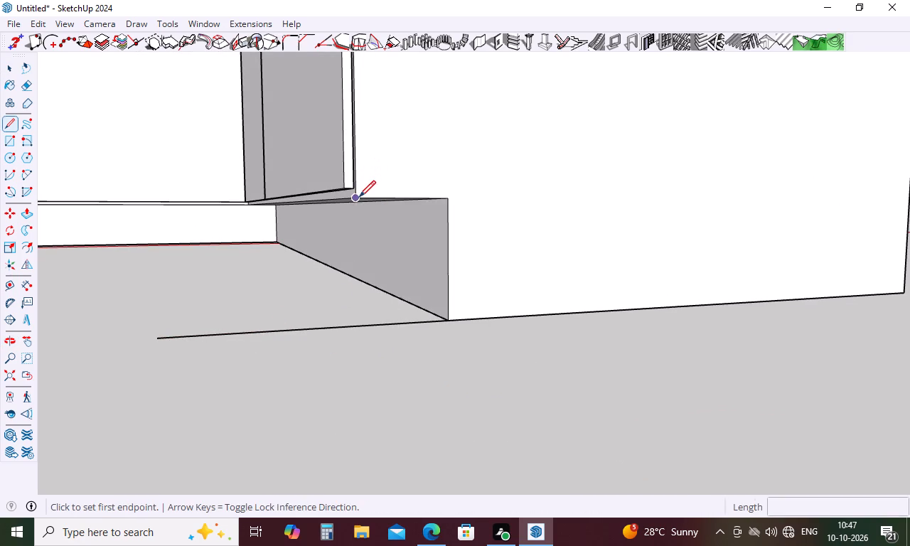
click(355, 200)
click(360, 351)
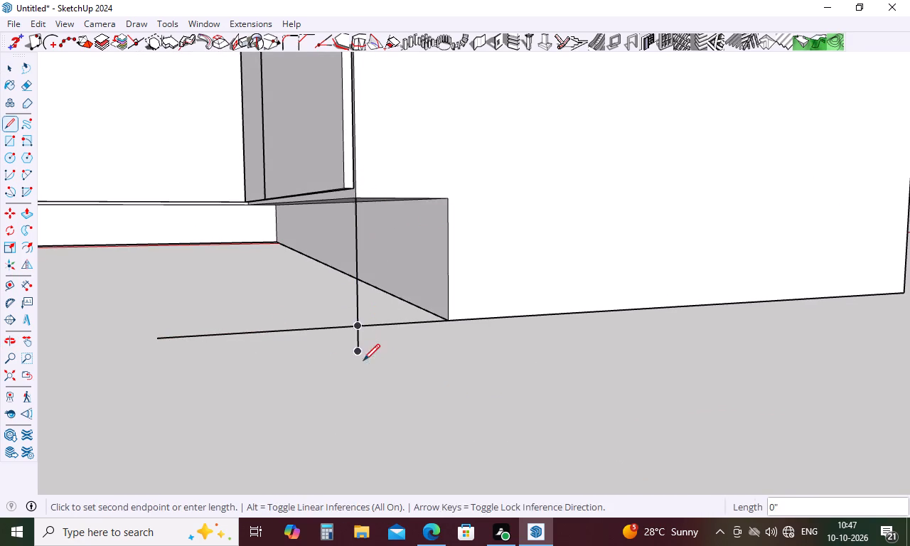
middle_drag(372, 376, 660, 439)
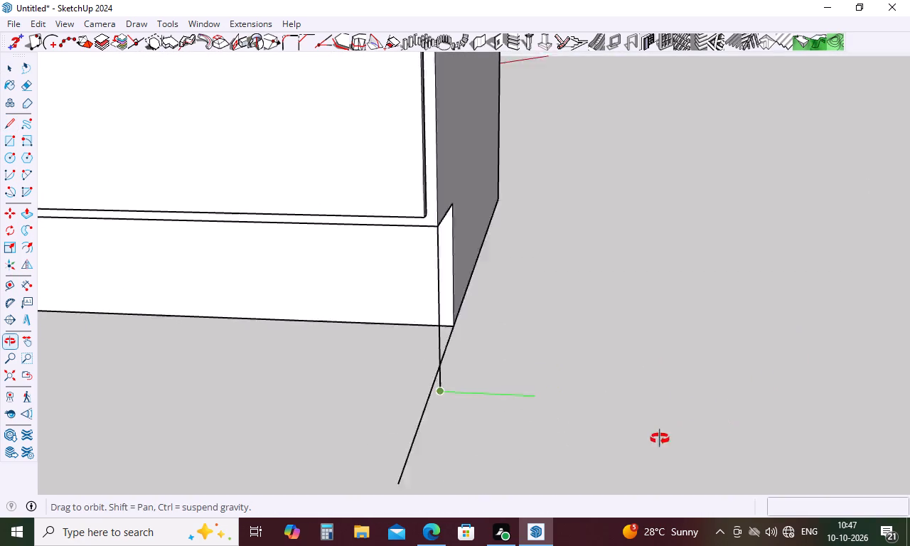
middle_drag(660, 439, 594, 442)
key(Escape)
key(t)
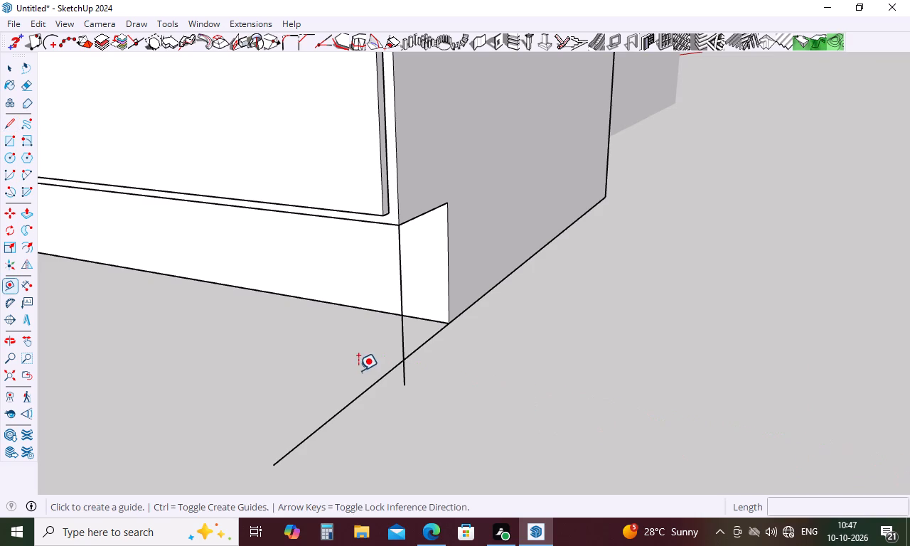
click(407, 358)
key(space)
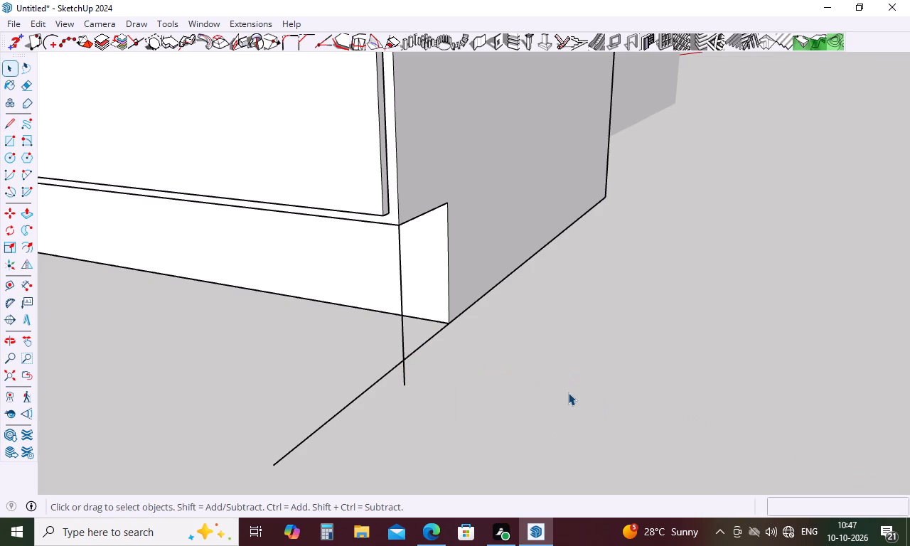
Place a guide parallel to the floor line, offset 0.3" outward from the counter's end face.
key(t)
click(386, 375)
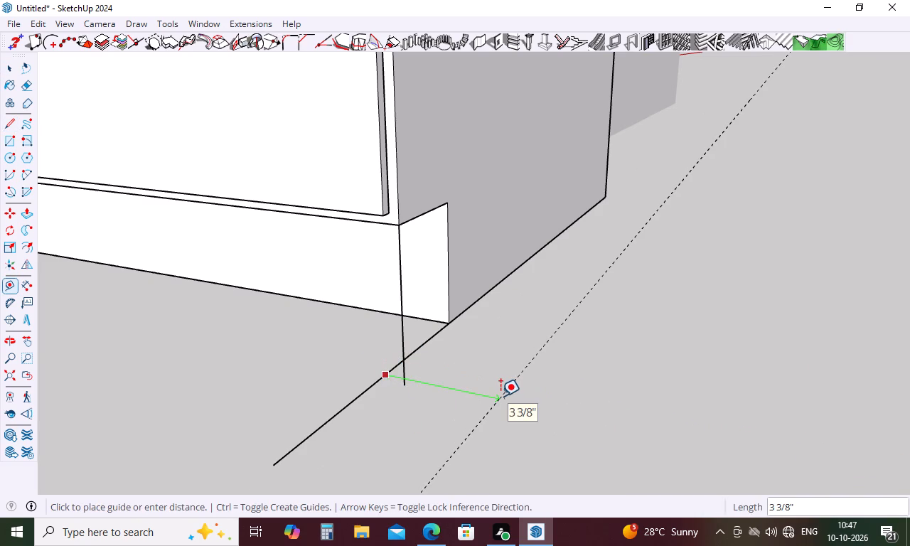
key(period)
key(3)
key(Return)
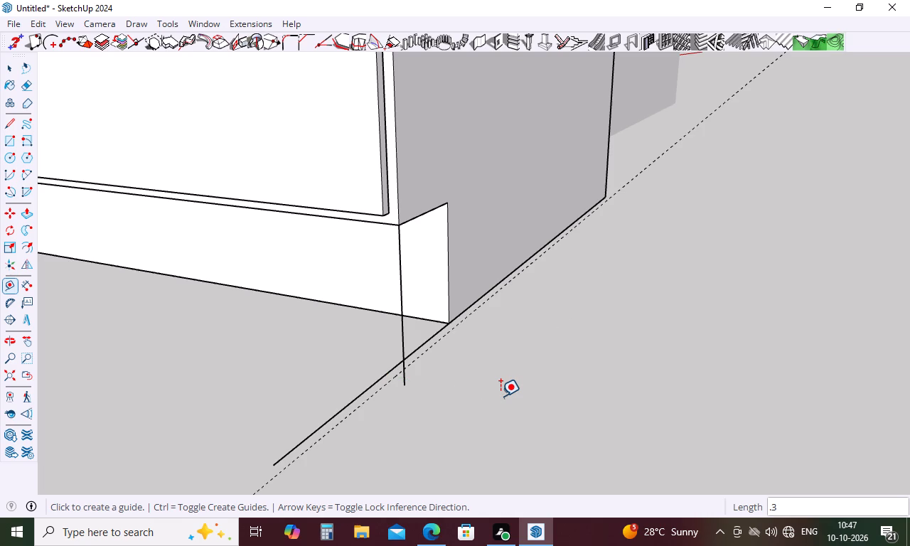
key(Escape)
Draw a short line from the crossing of the vertical and floor lines out to the guide, along the green axis.
middle_drag(456, 375, 592, 399)
scroll(465, 360, up, 6)
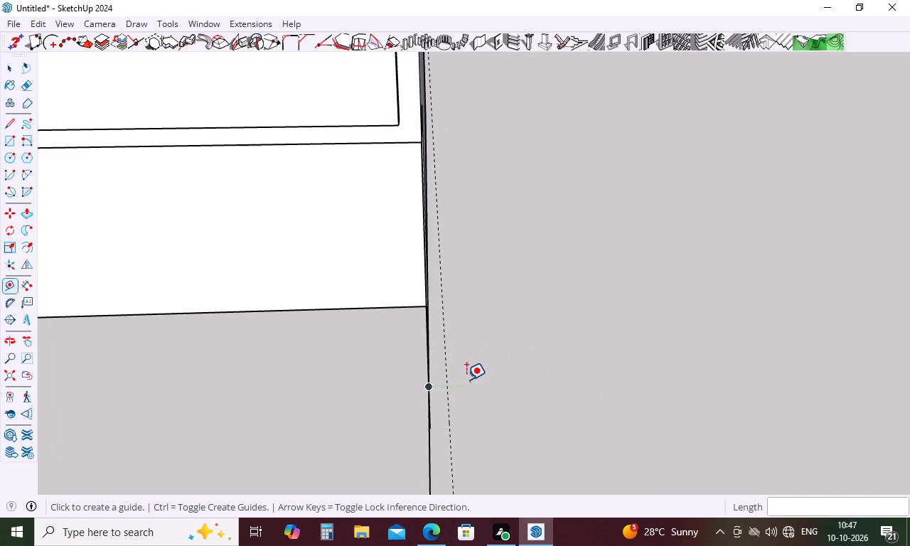
scroll(466, 380, up, 3)
key(Escape)
key(l)
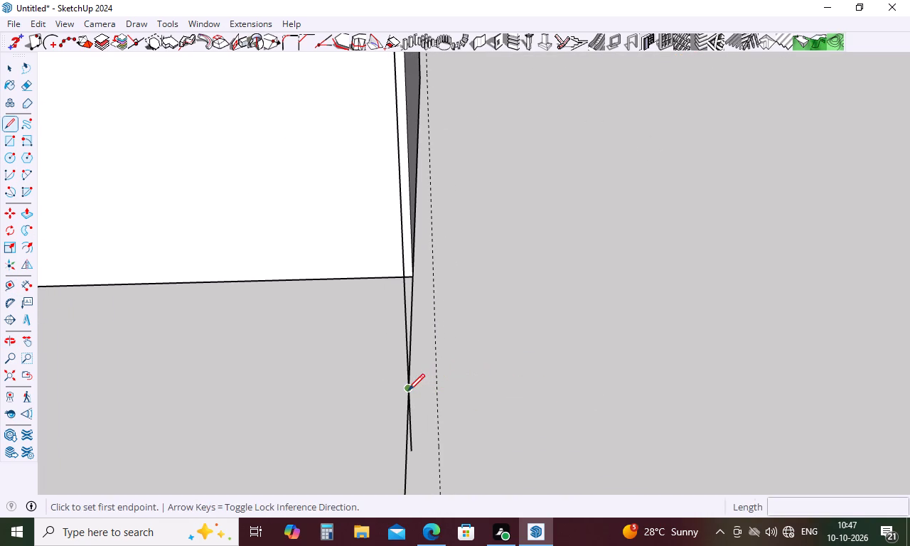
click(408, 390)
click(437, 392)
key(space)
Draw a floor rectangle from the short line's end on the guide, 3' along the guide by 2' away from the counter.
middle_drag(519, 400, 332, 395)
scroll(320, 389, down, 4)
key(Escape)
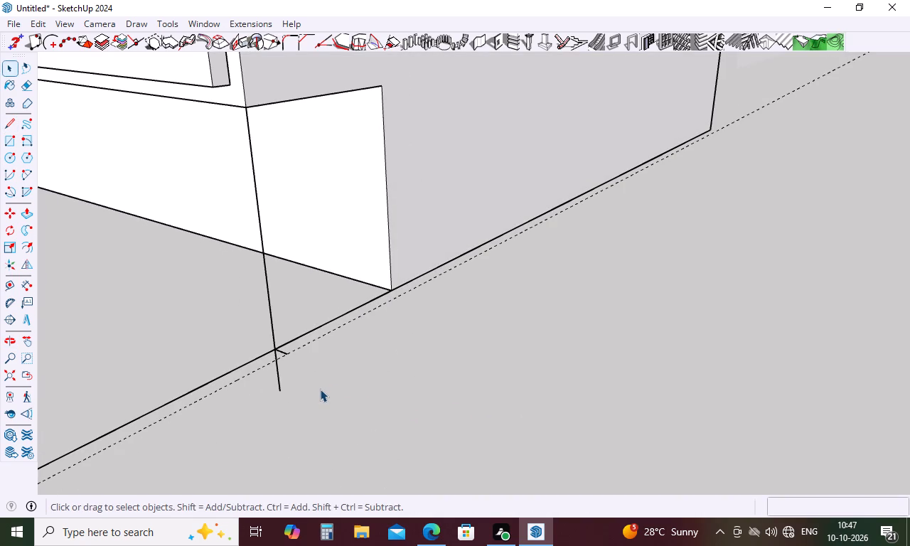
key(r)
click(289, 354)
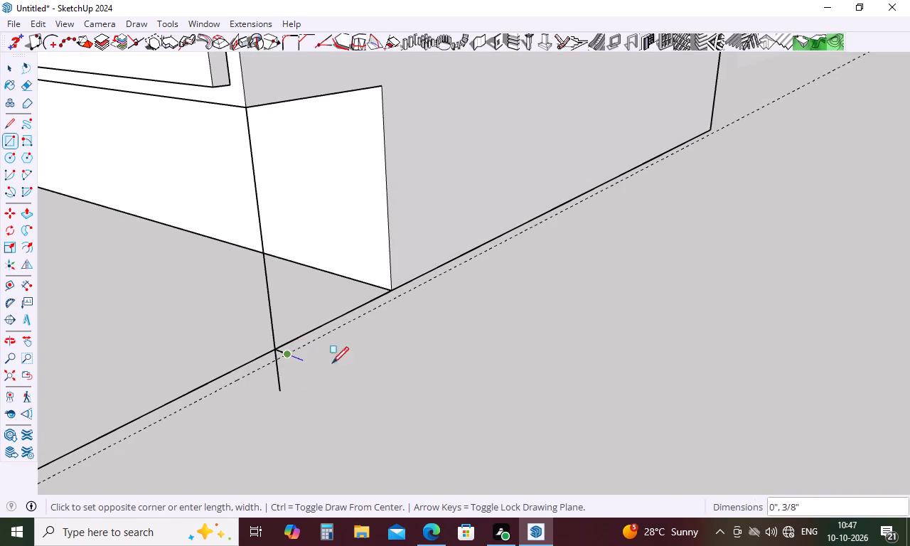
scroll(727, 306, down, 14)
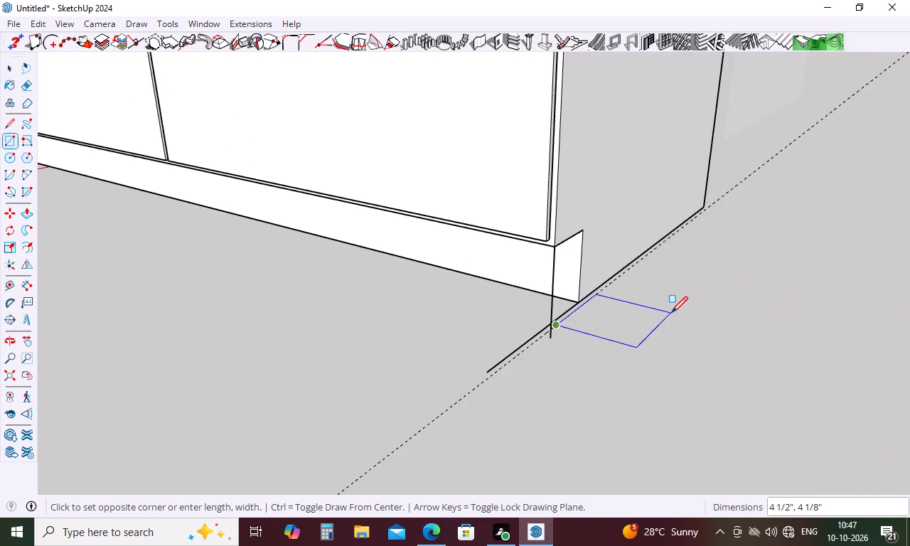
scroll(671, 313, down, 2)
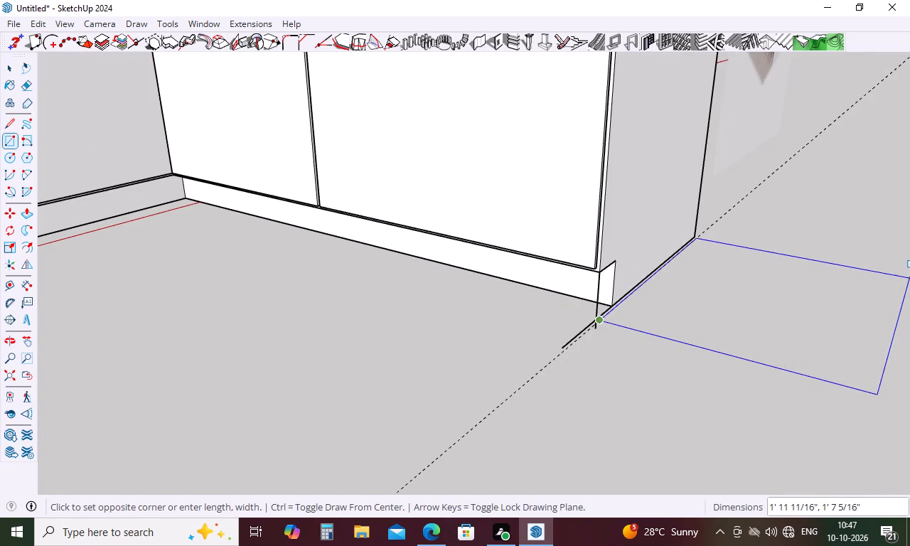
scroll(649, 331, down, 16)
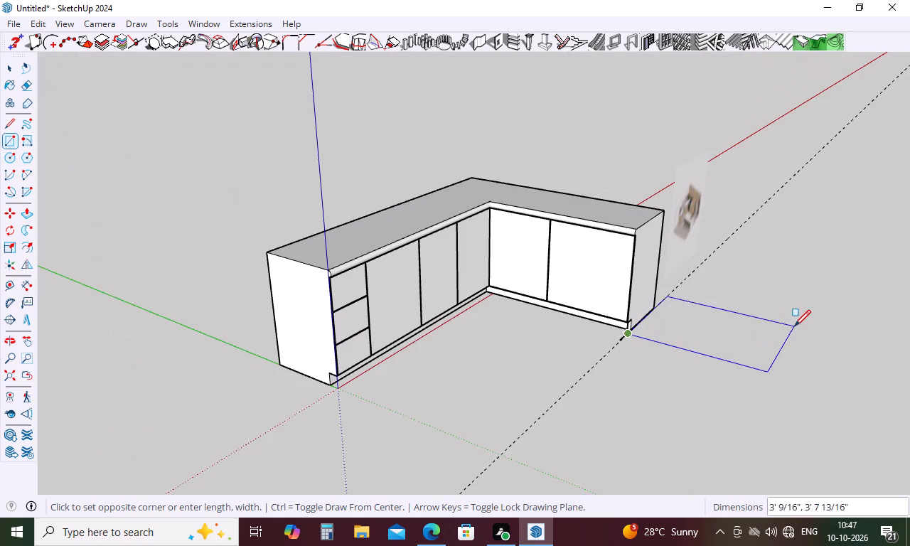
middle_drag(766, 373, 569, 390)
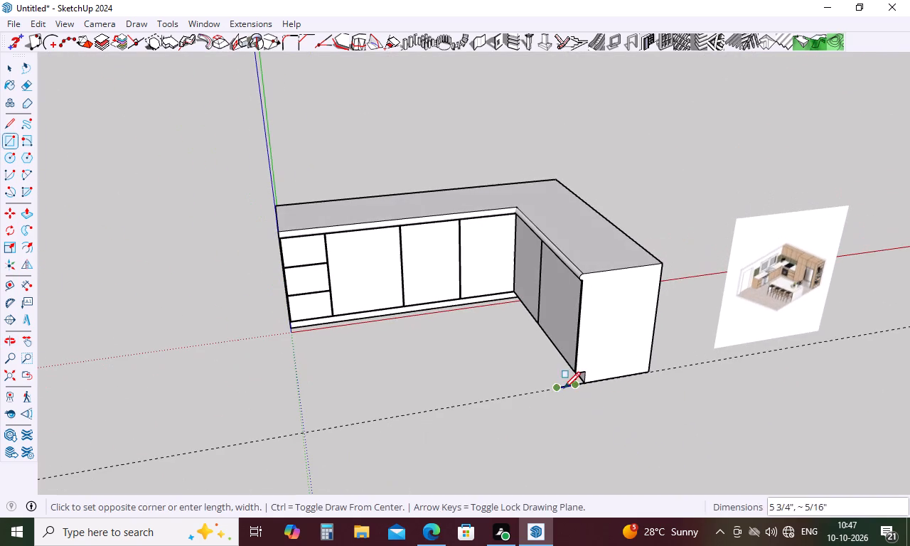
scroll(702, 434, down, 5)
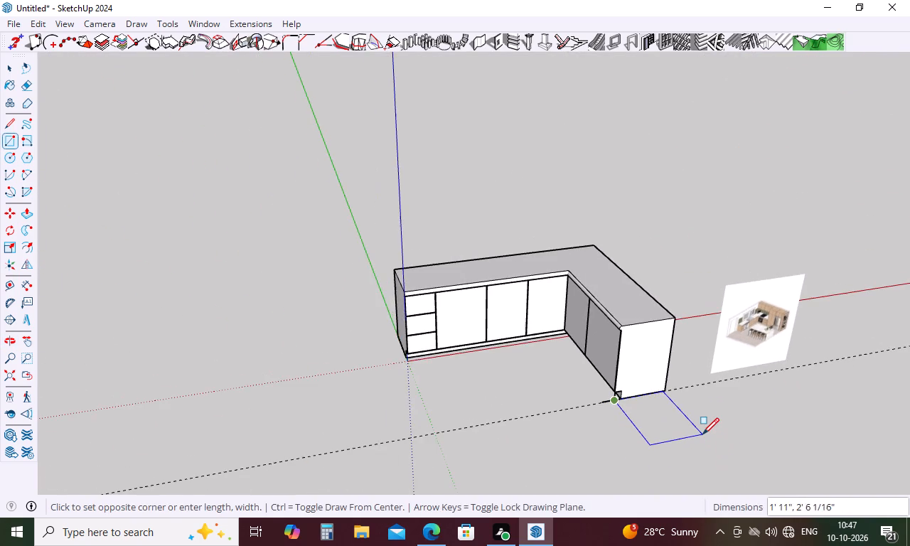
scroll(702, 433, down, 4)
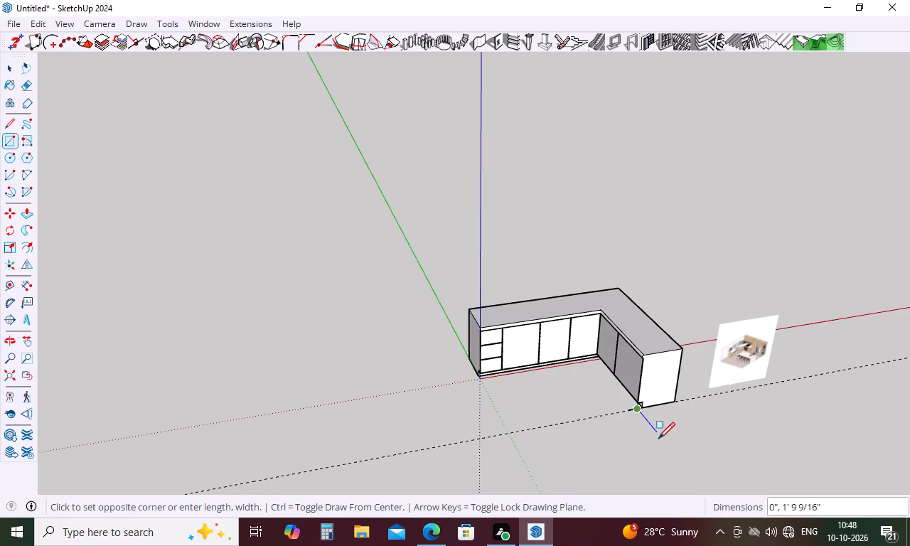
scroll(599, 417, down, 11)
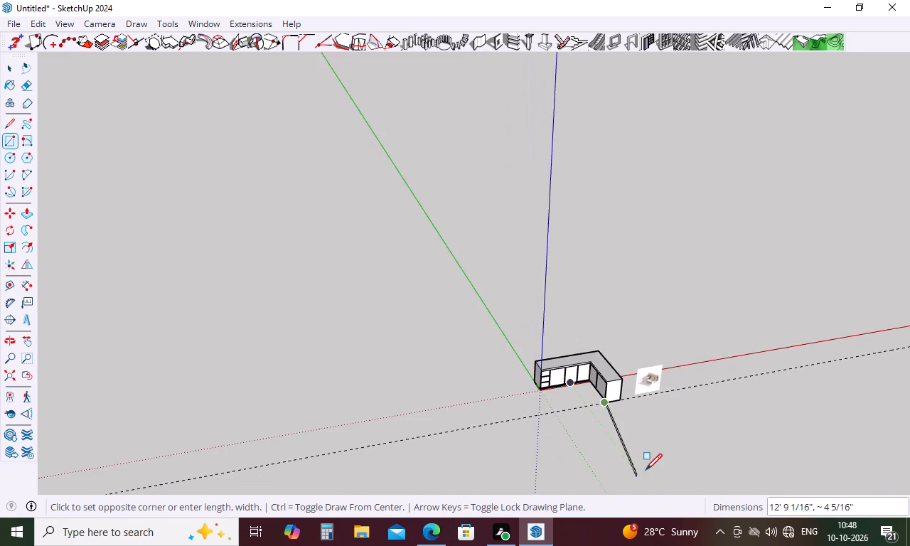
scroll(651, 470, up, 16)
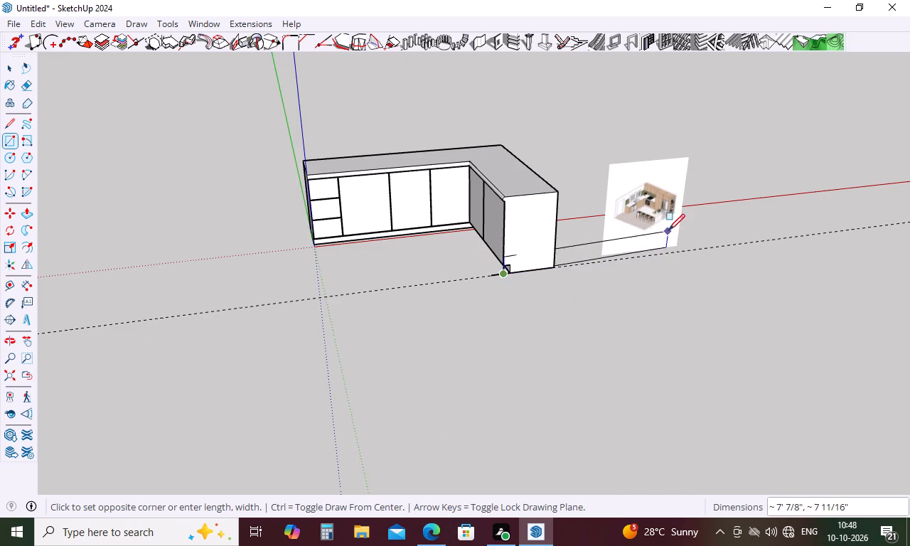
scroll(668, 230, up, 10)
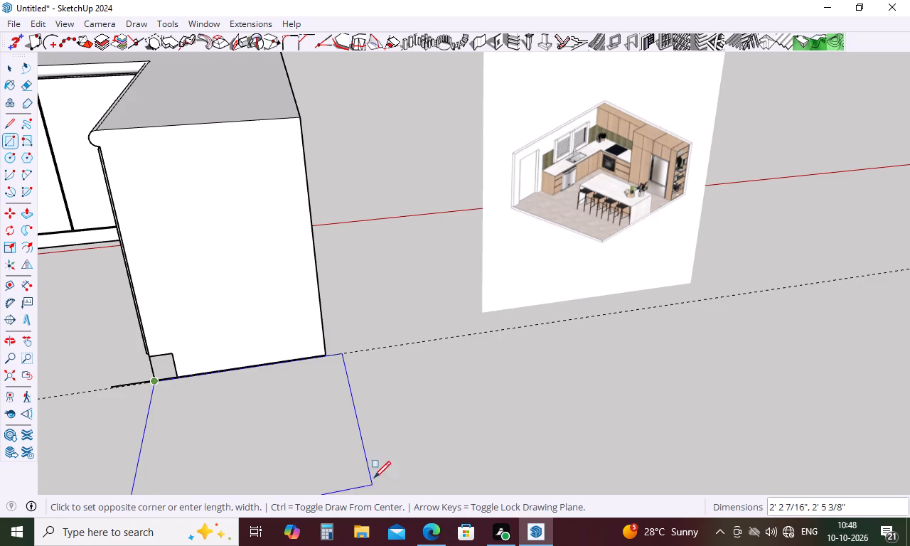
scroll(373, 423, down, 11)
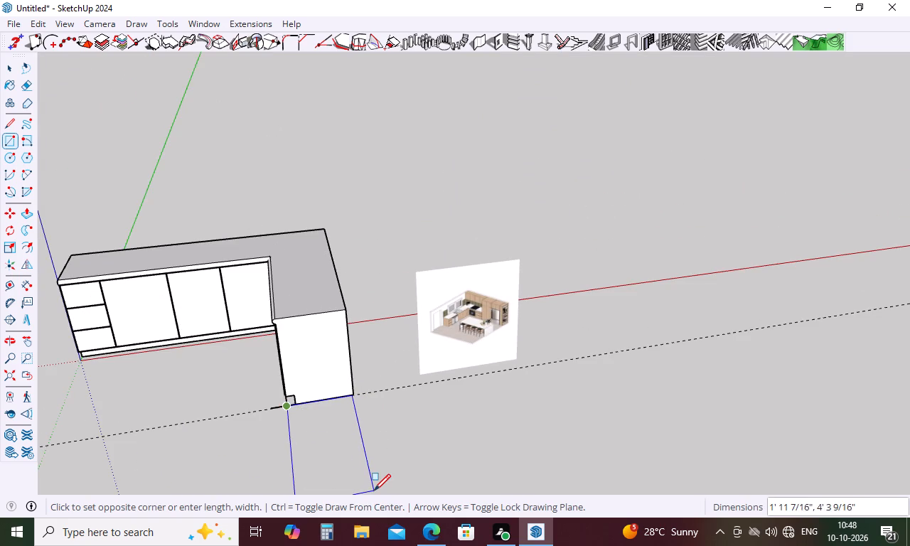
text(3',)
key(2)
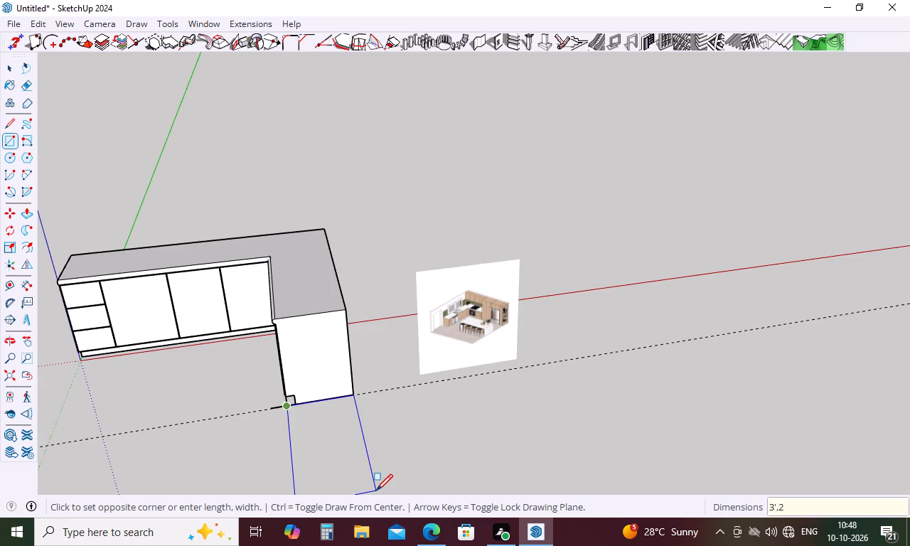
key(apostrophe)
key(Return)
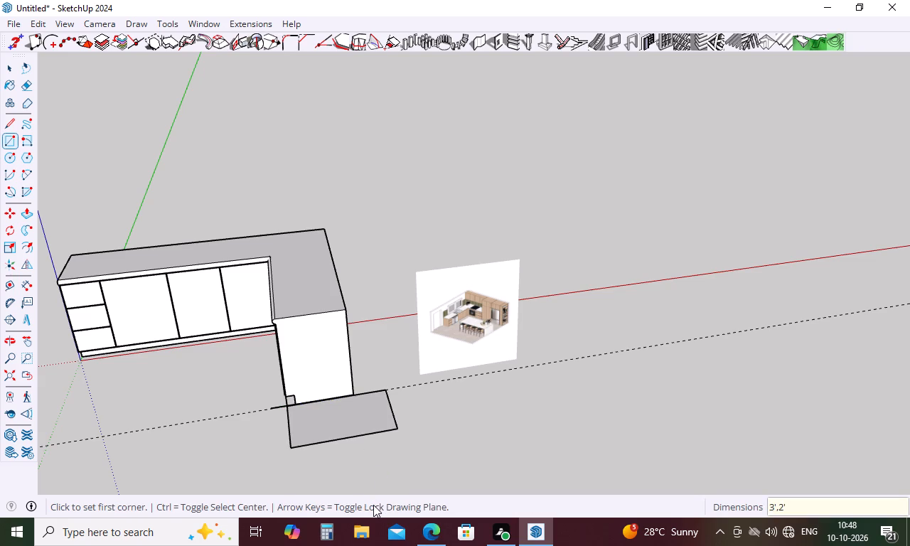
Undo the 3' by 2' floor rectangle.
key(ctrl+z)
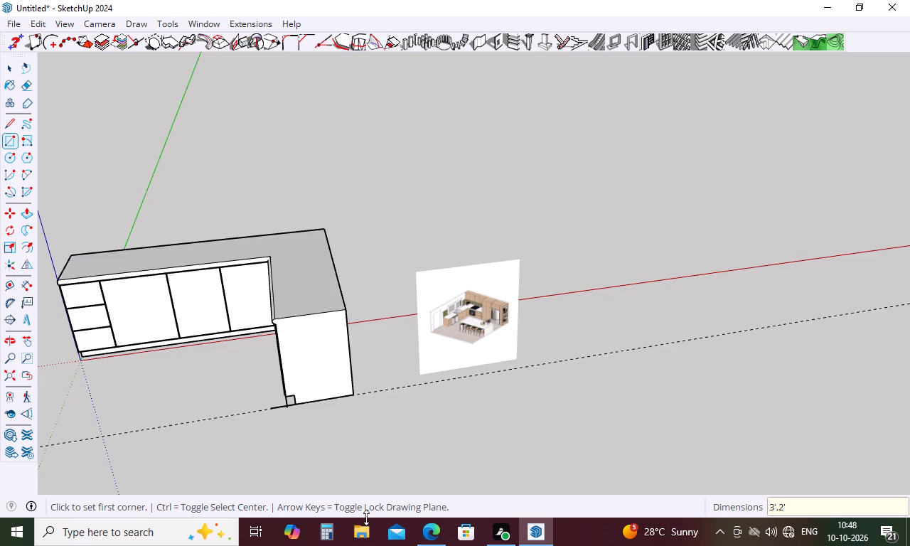
Draw a floor rectangle from the short line's end on the guide, 2' along the guide by 3' away from the counter.
key(r)
scroll(279, 412, up, 20)
scroll(279, 412, up, 7)
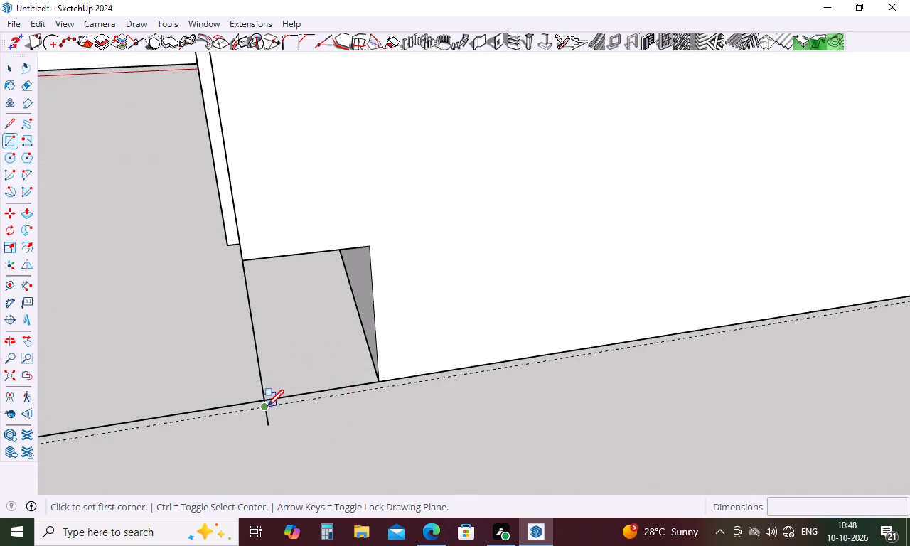
drag(267, 406, 281, 419)
scroll(384, 455, down, 20)
scroll(384, 455, down, 8)
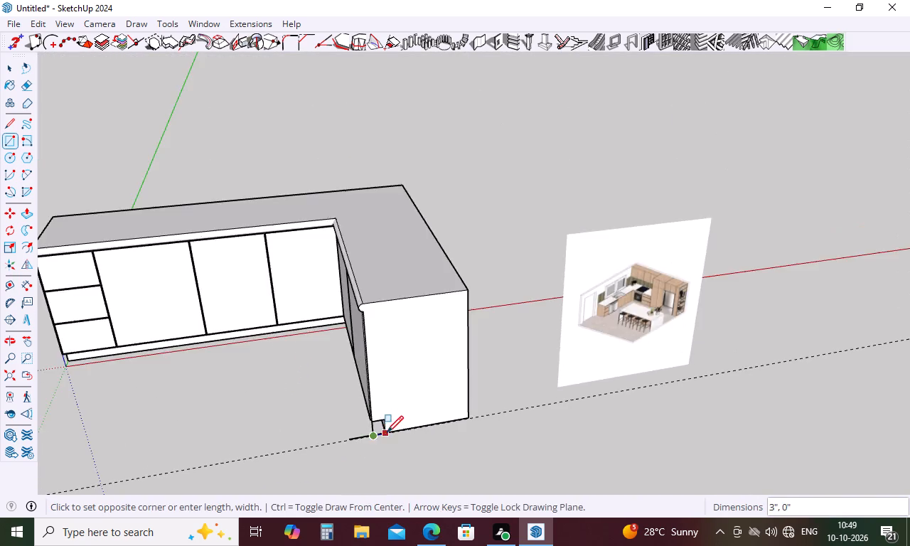
scroll(387, 432, down, 4)
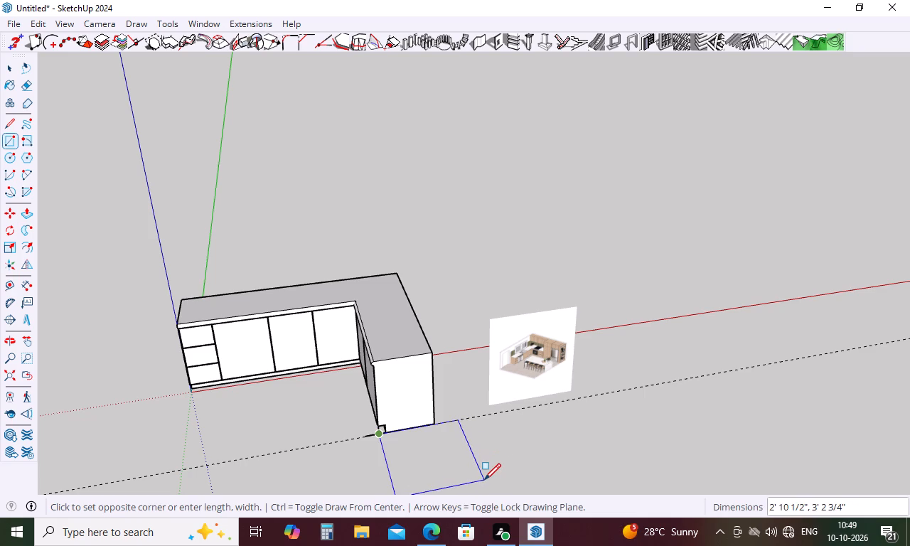
key(2)
key(apostrophe)
text(,3')
key(Return)
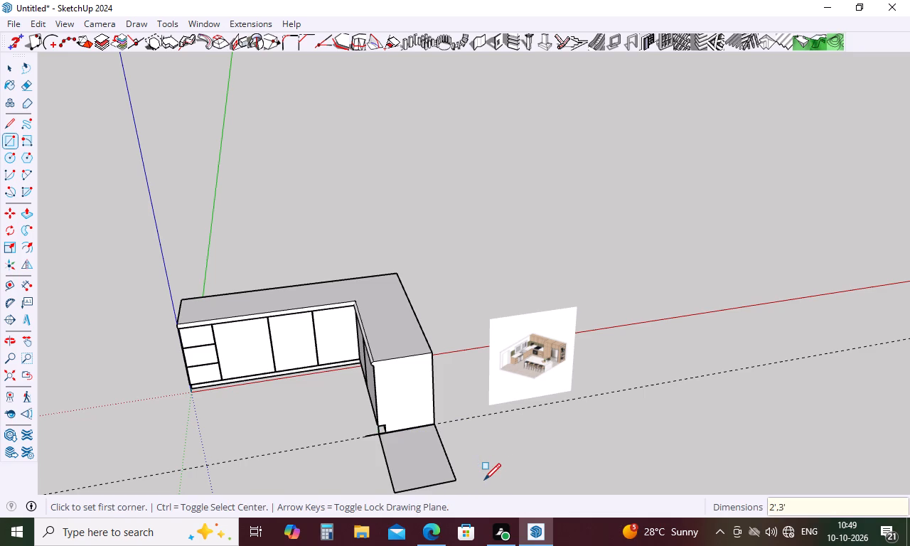
key(Escape)
Delete all guides from the model.
scroll(475, 431, down, 11)
middle_drag(466, 471, 845, 448)
scroll(517, 448, up, 20)
scroll(517, 448, up, 1)
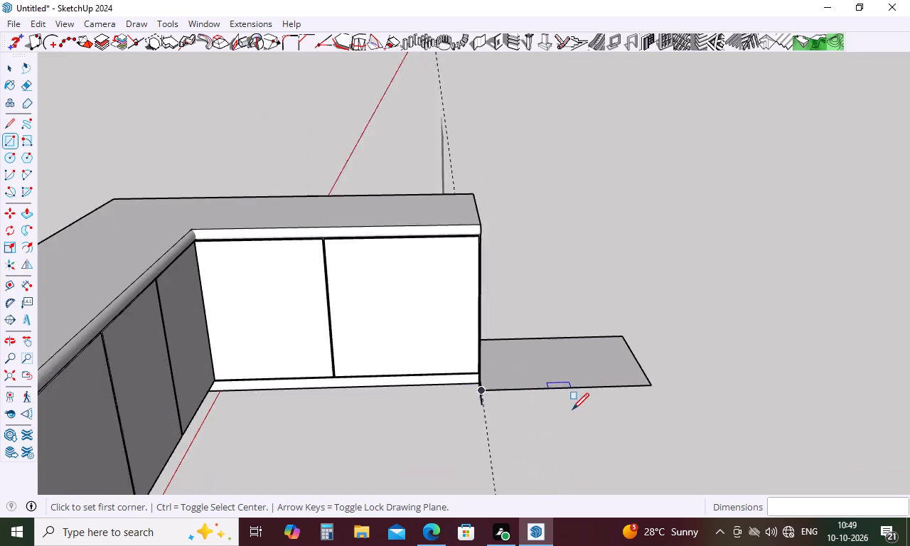
key(space)
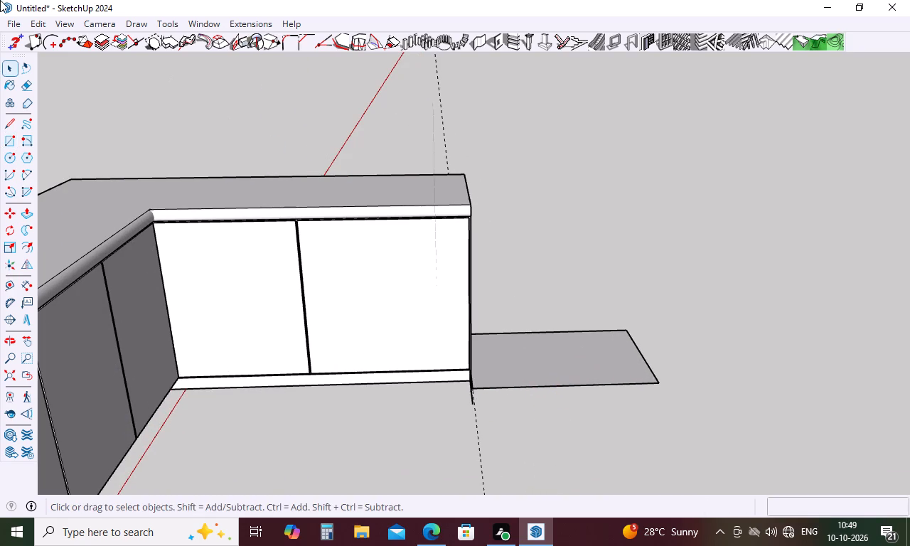
click(42, 23)
click(105, 168)
Delete the leftover short construction lines at the floor rectangle's corner beside the counter's toe kick.
middle_drag(577, 467, 431, 435)
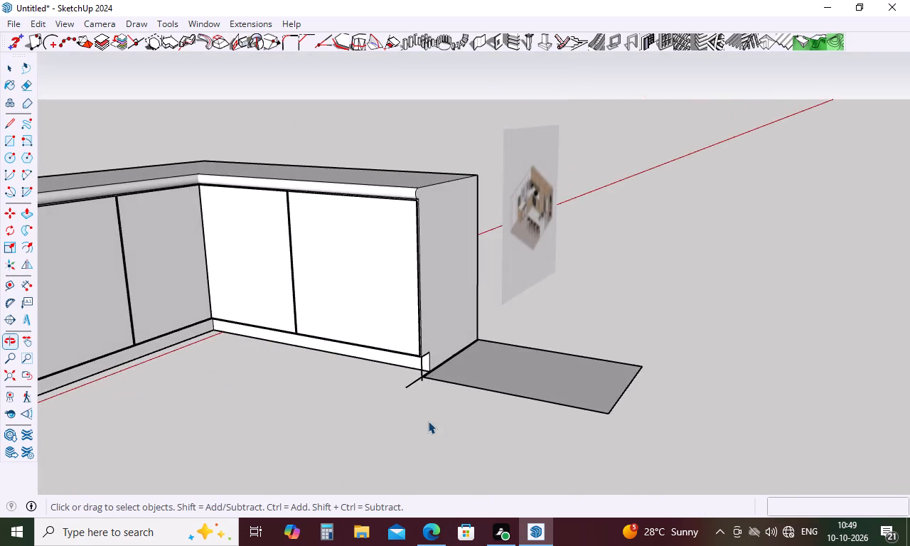
scroll(428, 414, up, 12)
key(Escape)
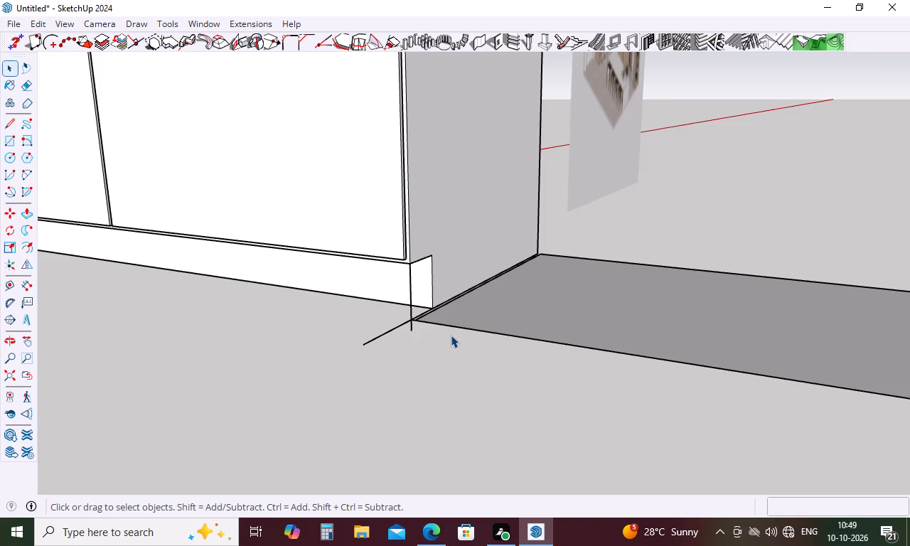
scroll(438, 306, up, 12)
drag(390, 291, 355, 340)
key(Delete)
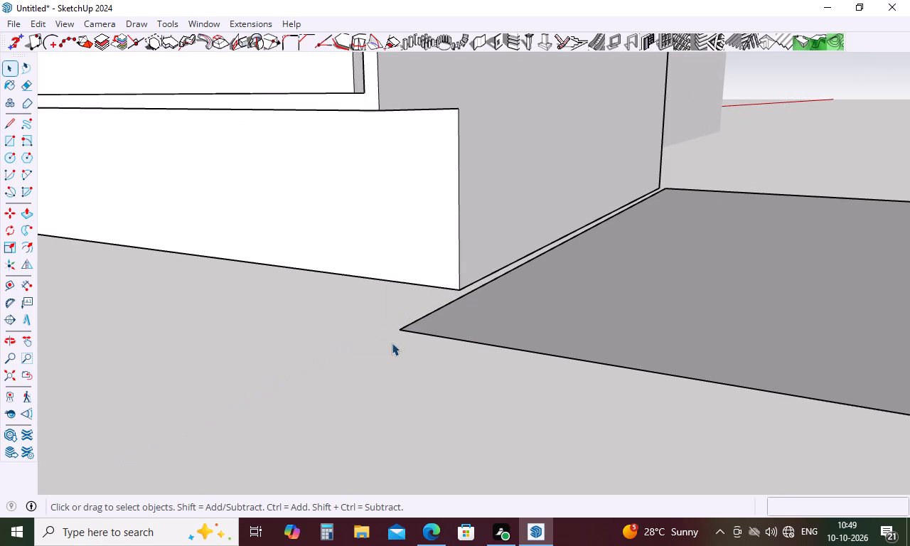
Pull the 2' by 3' floor rectangle up 10' into a tall cabinet block beside the counter.
scroll(421, 282, down, 15)
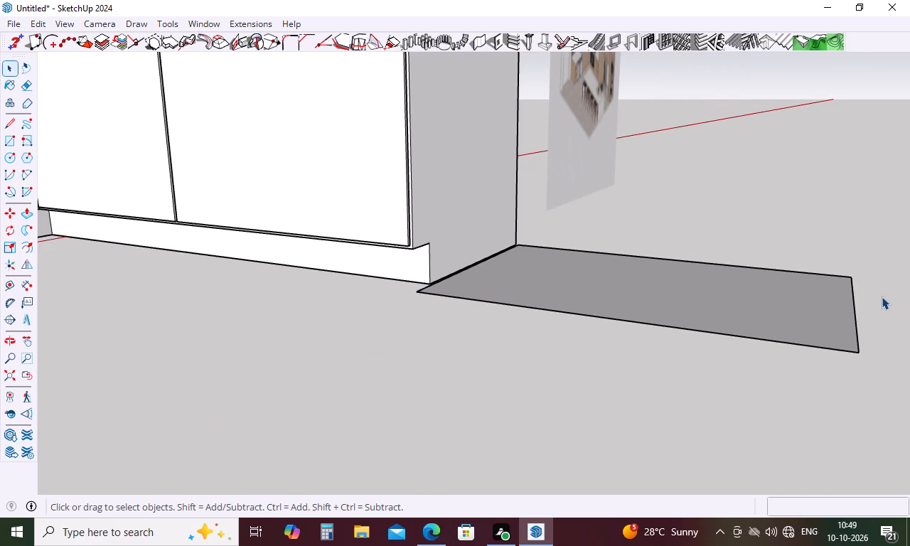
middle_drag(877, 297, 234, 403)
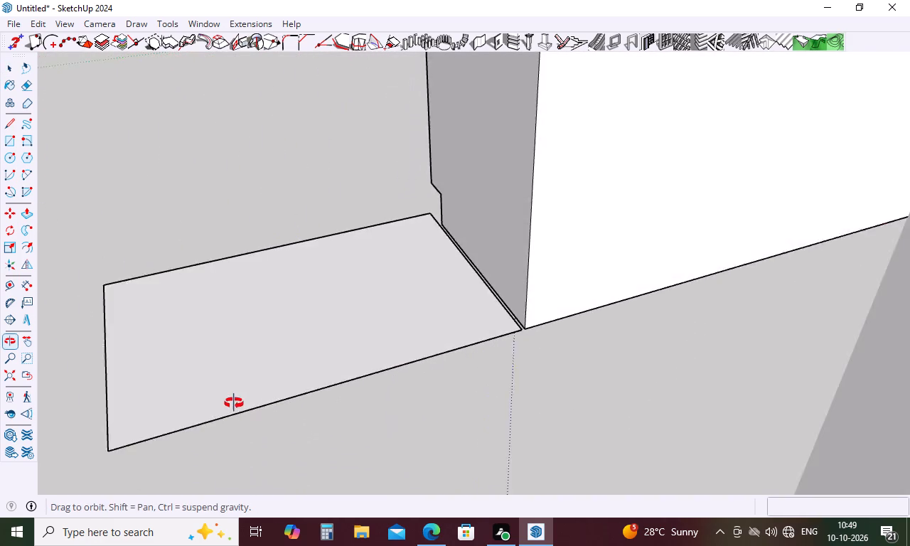
middle_drag(234, 403, 216, 401)
middle_drag(301, 361, 756, 388)
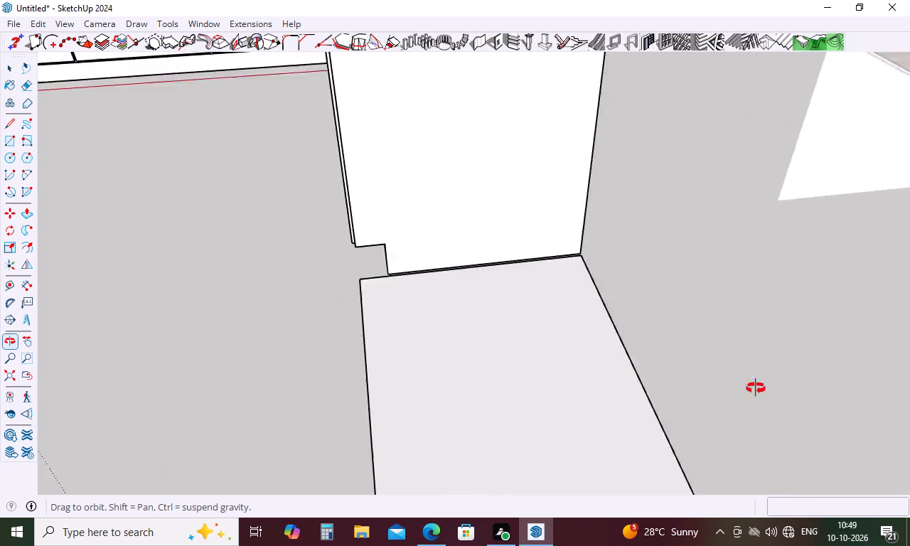
middle_drag(756, 388, 909, 383)
scroll(615, 366, down, 9)
middle_drag(615, 377, 852, 368)
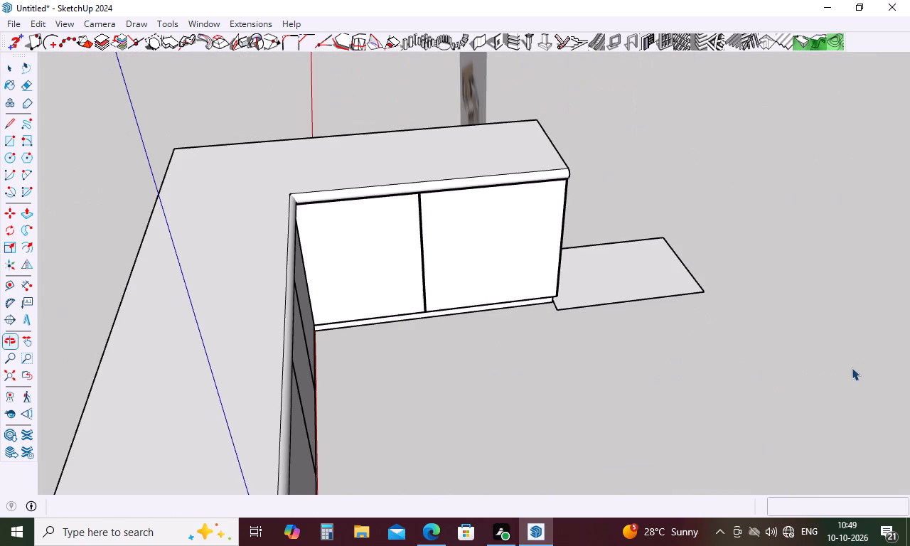
key(Escape)
key(p)
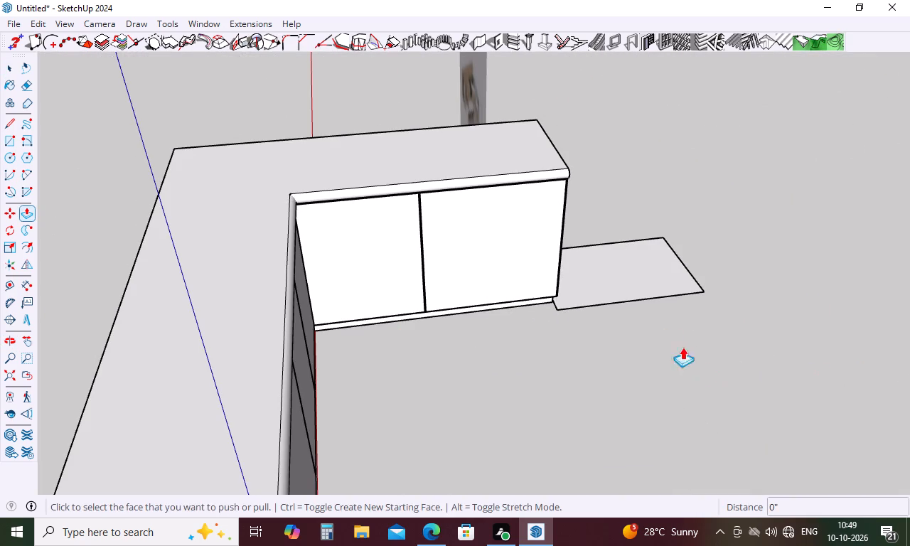
click(641, 295)
scroll(624, 159, down, 6)
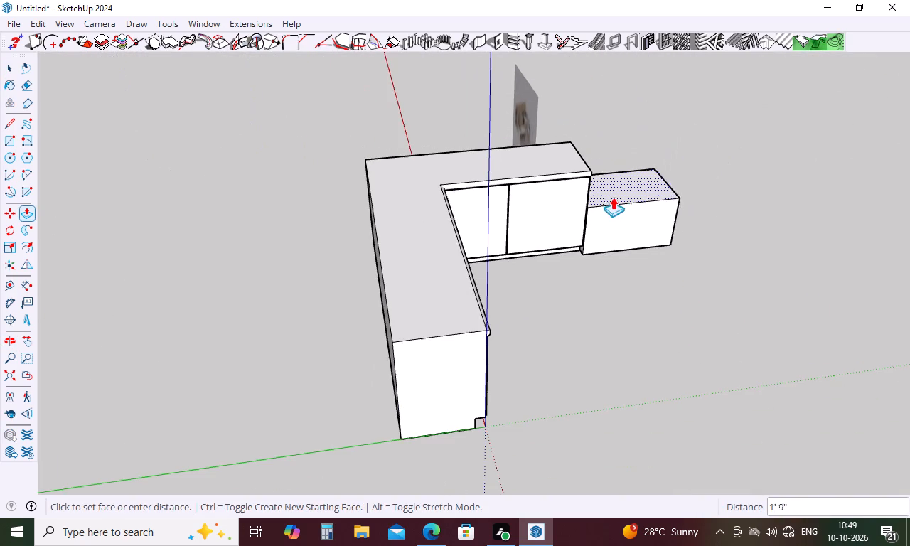
middle_drag(594, 240, 464, 243)
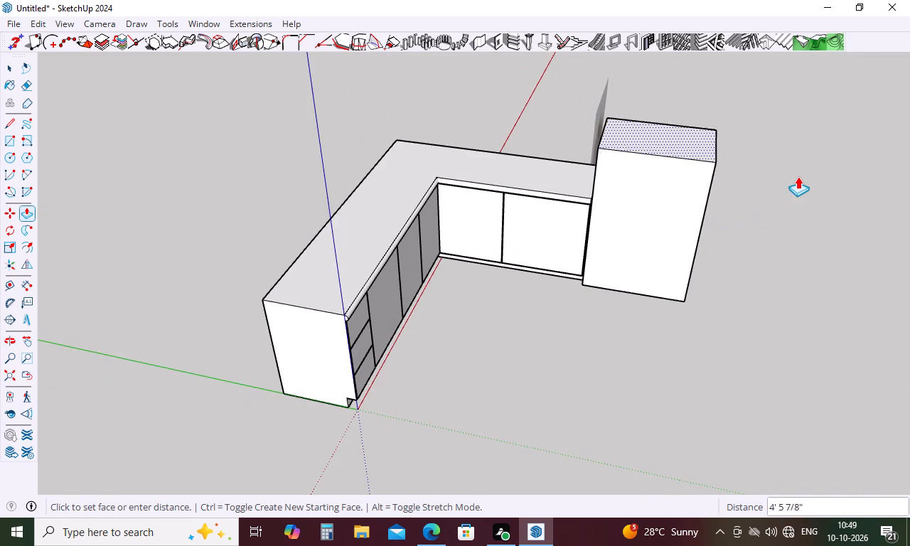
scroll(569, 270, down, 4)
middle_drag(760, 196, 384, 222)
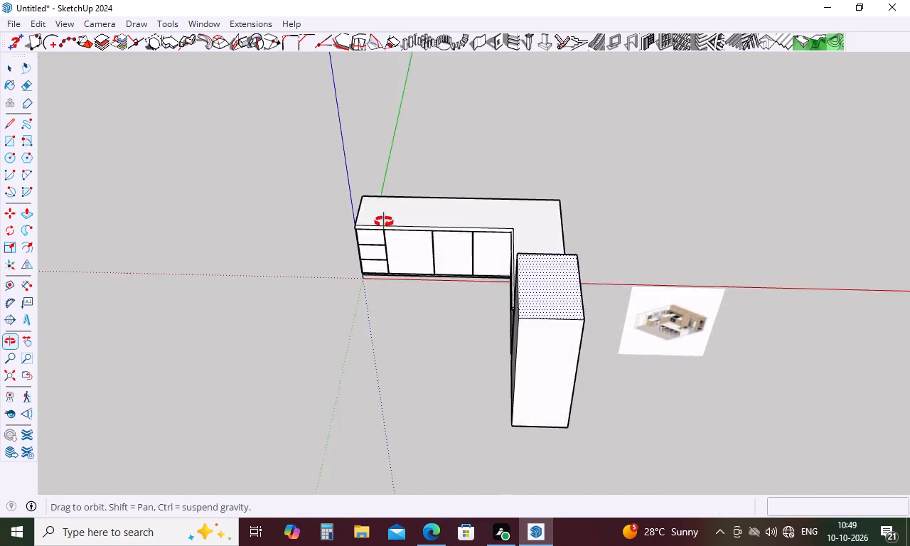
middle_drag(384, 222, 343, 114)
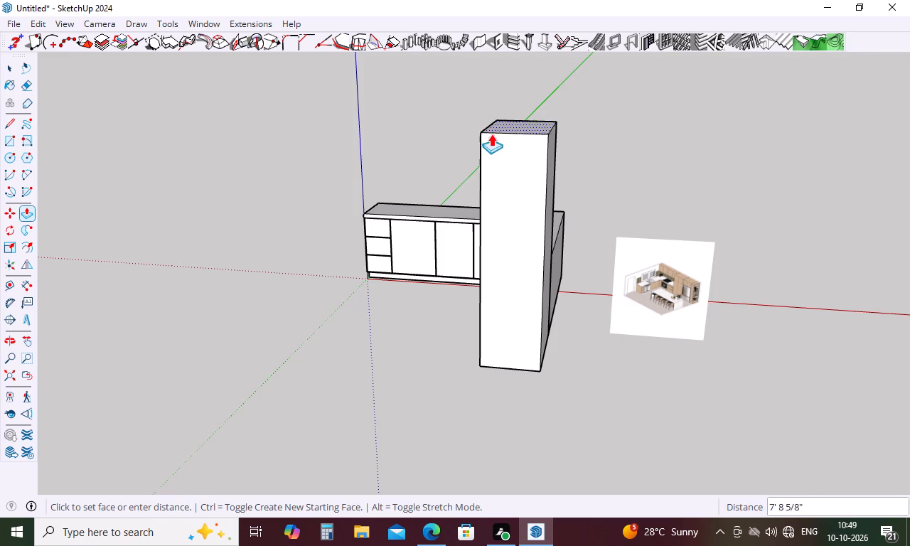
key(1)
key(0)
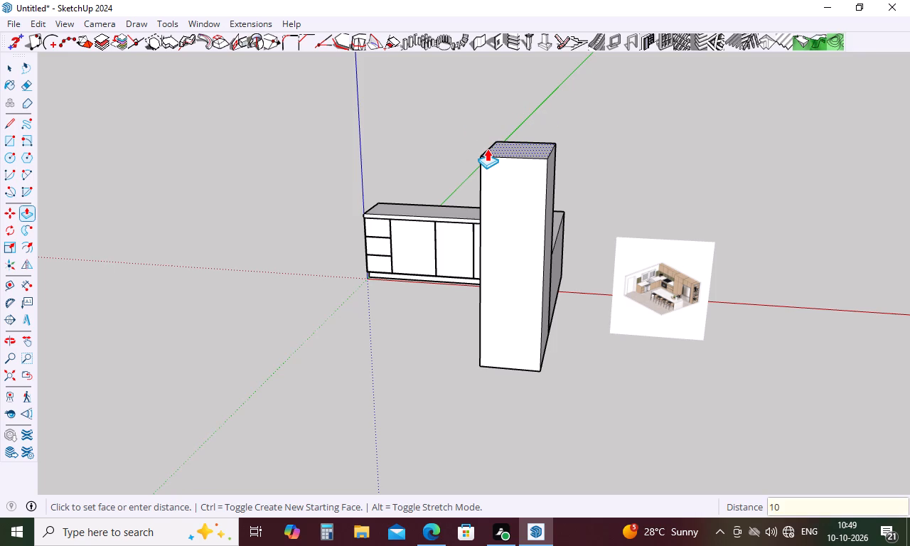
key(apostrophe)
key(Return)
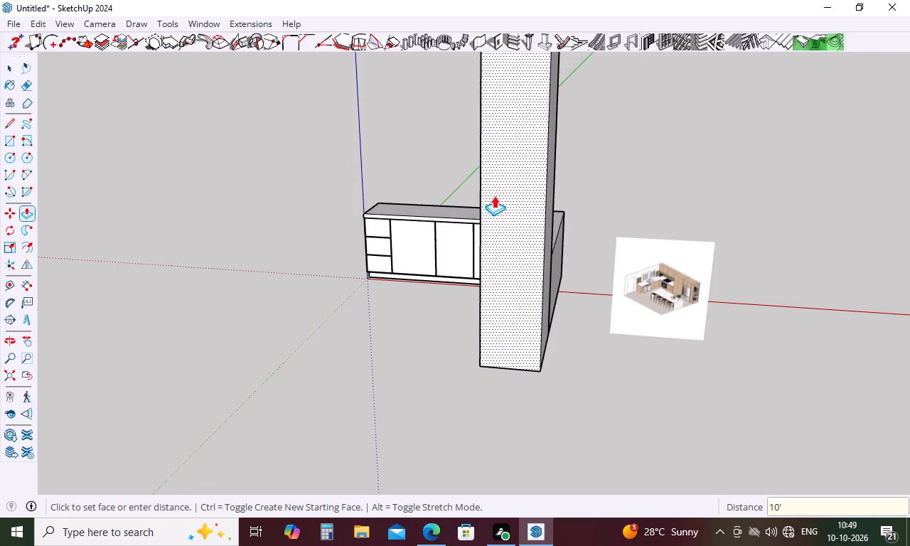
Compare the tall block with the reference image, examining the height and layout of the tall cabinets.
scroll(499, 217, down, 10)
middle_drag(503, 219, 847, 223)
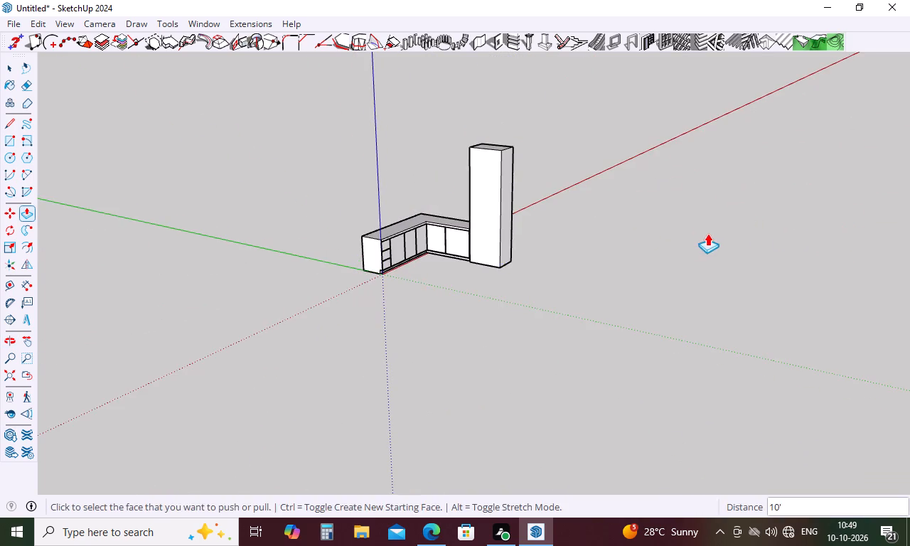
middle_drag(699, 235, 464, 276)
scroll(574, 229, up, 10)
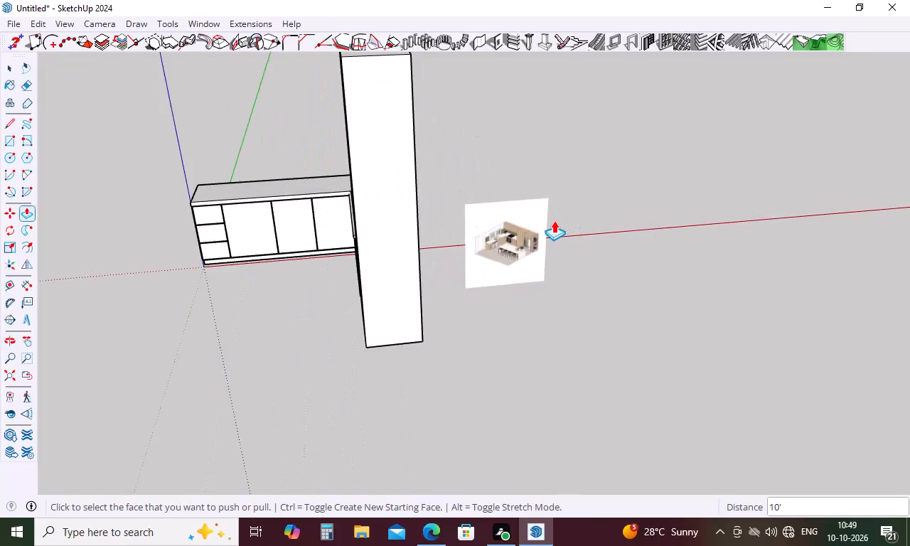
scroll(554, 220, up, 11)
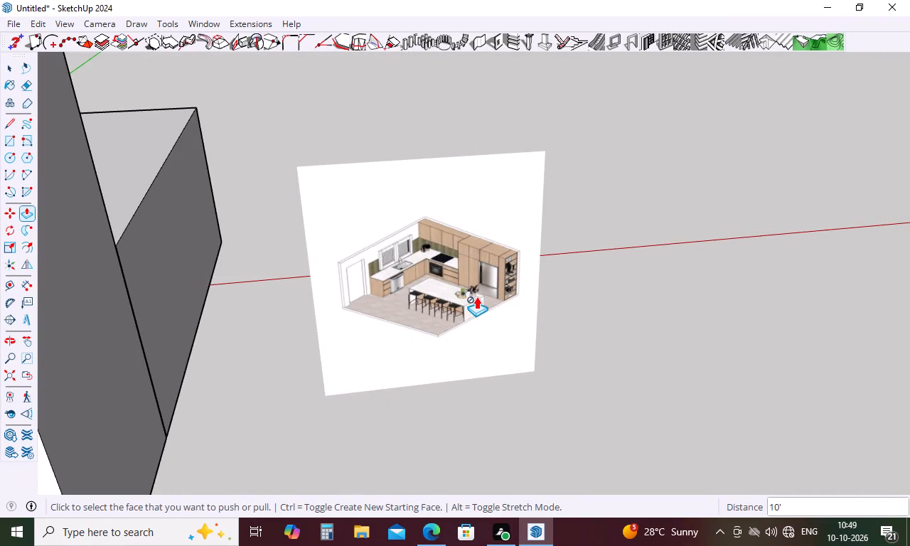
scroll(476, 296, down, 4)
scroll(486, 259, up, 5)
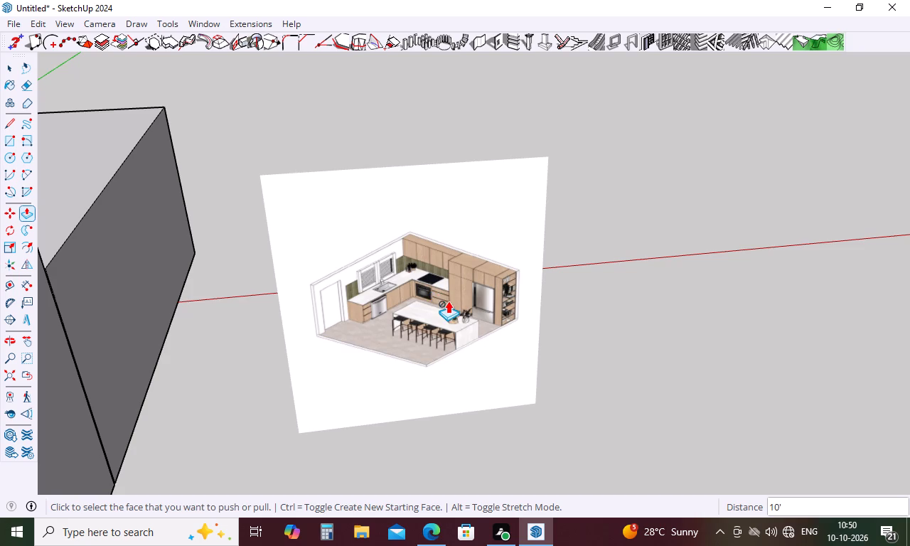
scroll(469, 305, down, 13)
Push the tall block's top face down by 1'.
middle_drag(478, 355, 572, 360)
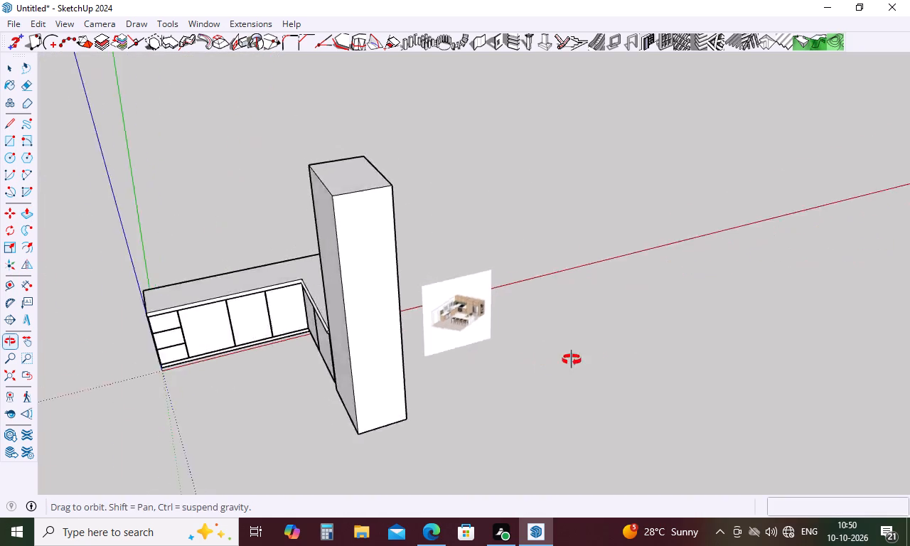
middle_drag(572, 360, 843, 259)
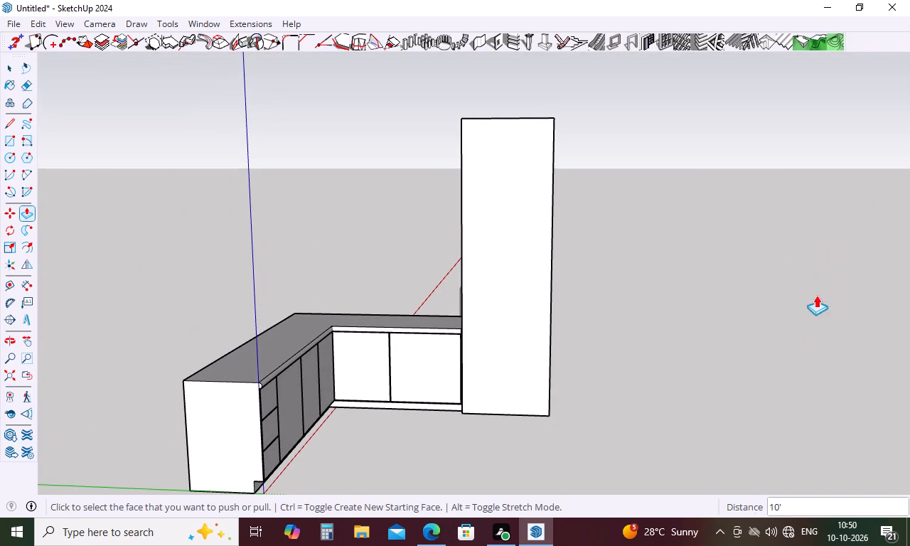
middle_drag(547, 117, 547, 331)
click(518, 168)
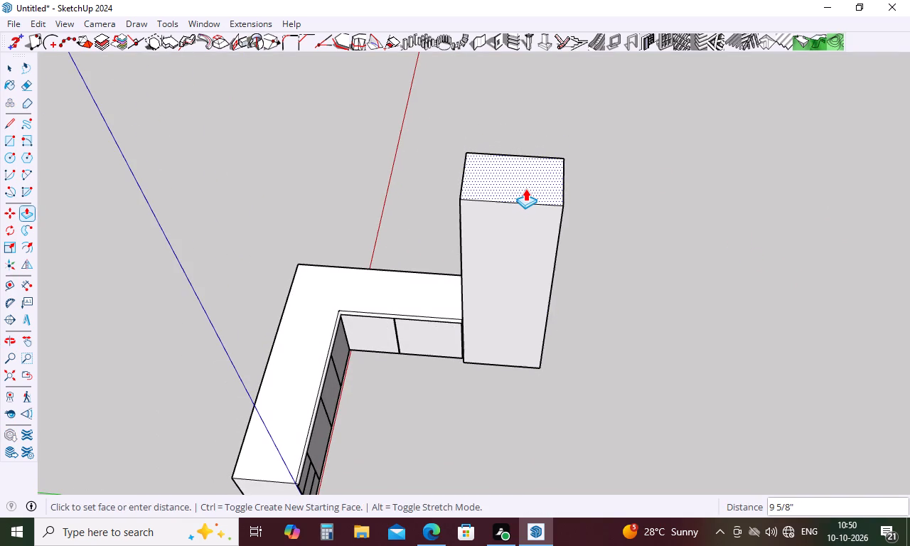
text(1')
key(Return)
middle_drag(570, 274, 555, 119)
key(Escape)
Examine the tall cabinets, fridge bay and open shelving in the reference image.
scroll(604, 268, down, 4)
middle_drag(603, 268, 256, 228)
scroll(513, 306, up, 14)
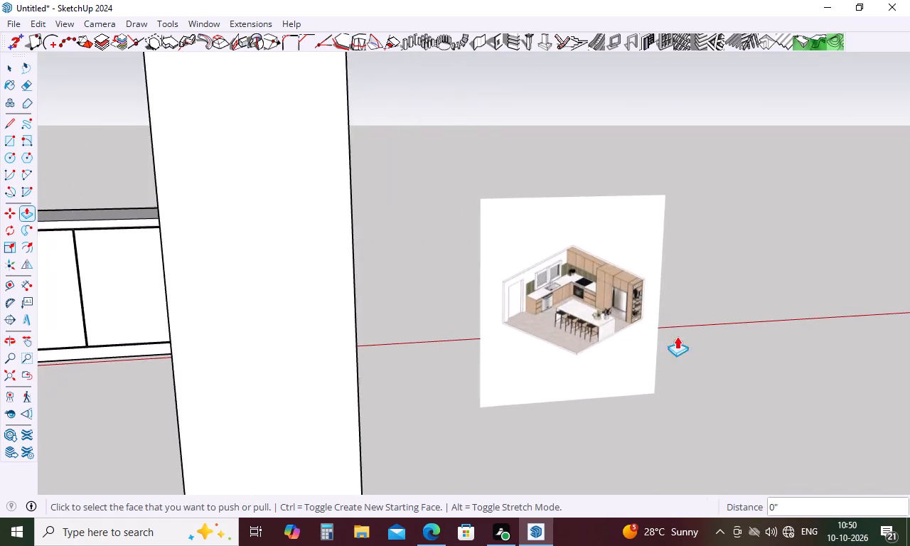
scroll(677, 336, up, 3)
scroll(605, 300, up, 6)
key(Escape)
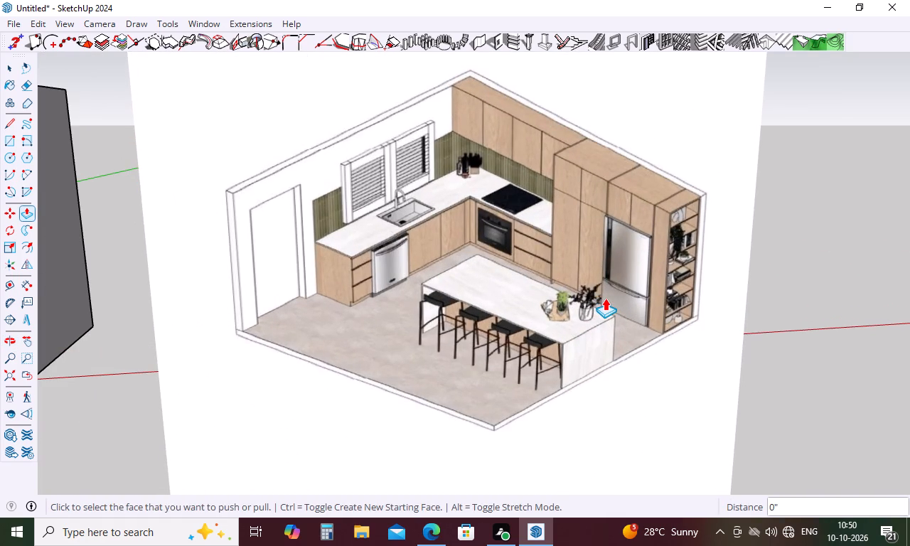
scroll(653, 202, down, 5)
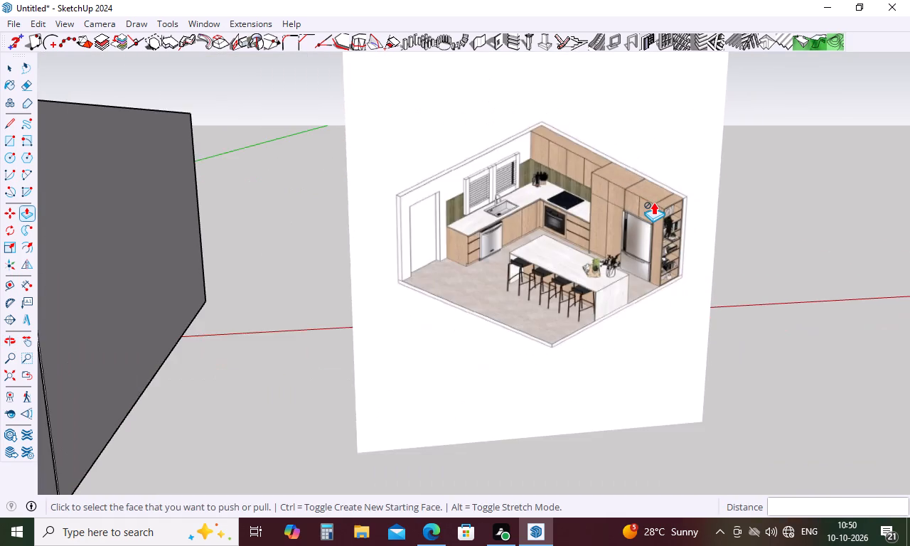
scroll(653, 202, down, 5)
middle_drag(682, 213, 642, 186)
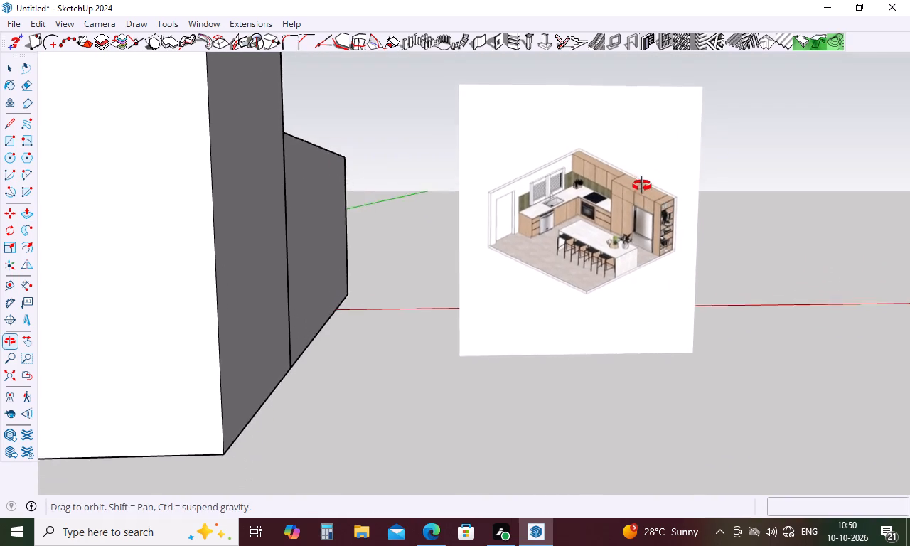
middle_drag(642, 186, 633, 181)
scroll(652, 204, up, 8)
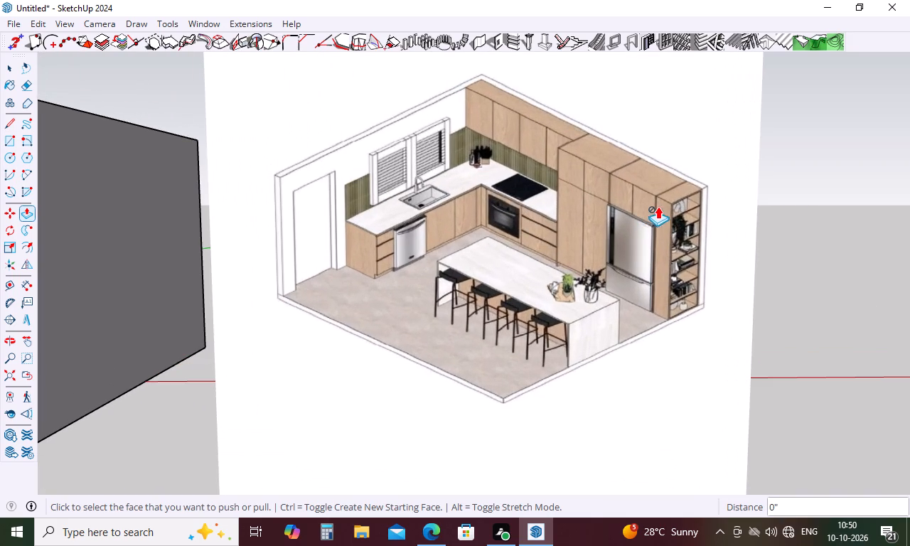
scroll(719, 205, down, 5)
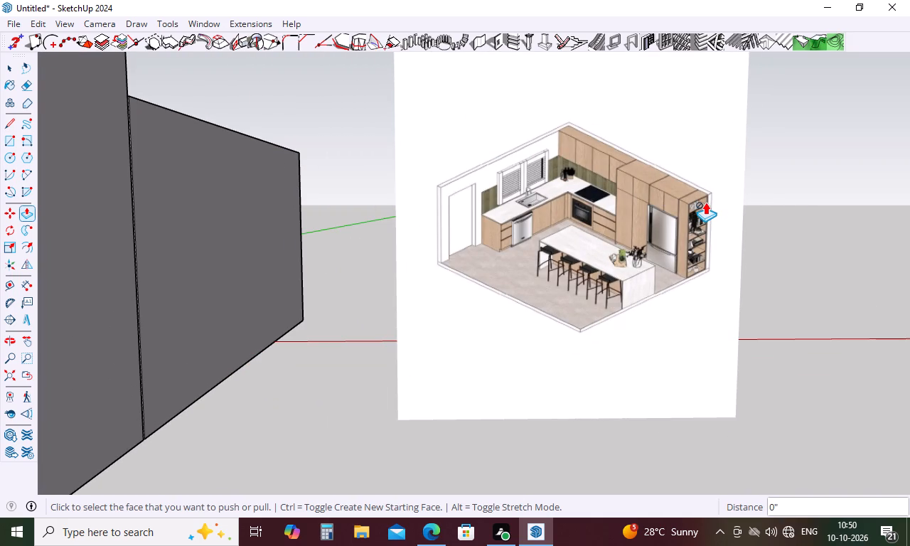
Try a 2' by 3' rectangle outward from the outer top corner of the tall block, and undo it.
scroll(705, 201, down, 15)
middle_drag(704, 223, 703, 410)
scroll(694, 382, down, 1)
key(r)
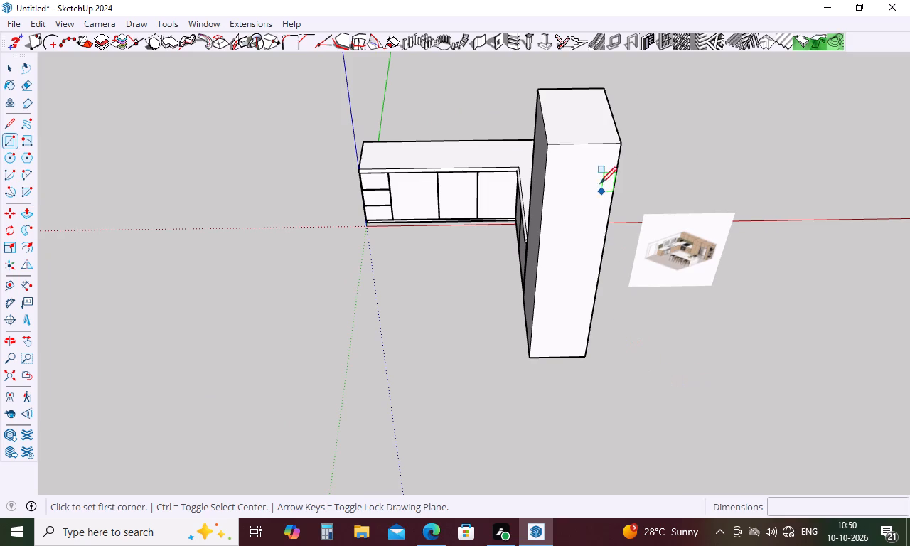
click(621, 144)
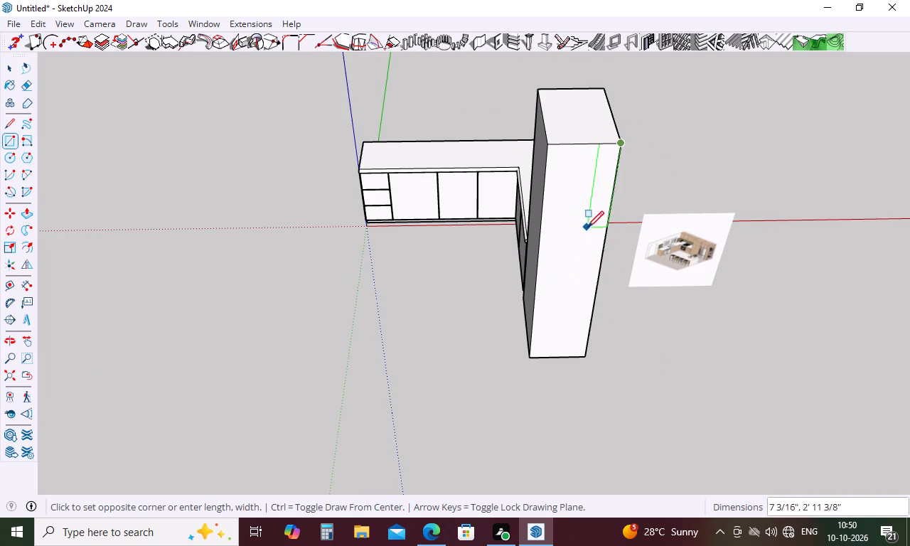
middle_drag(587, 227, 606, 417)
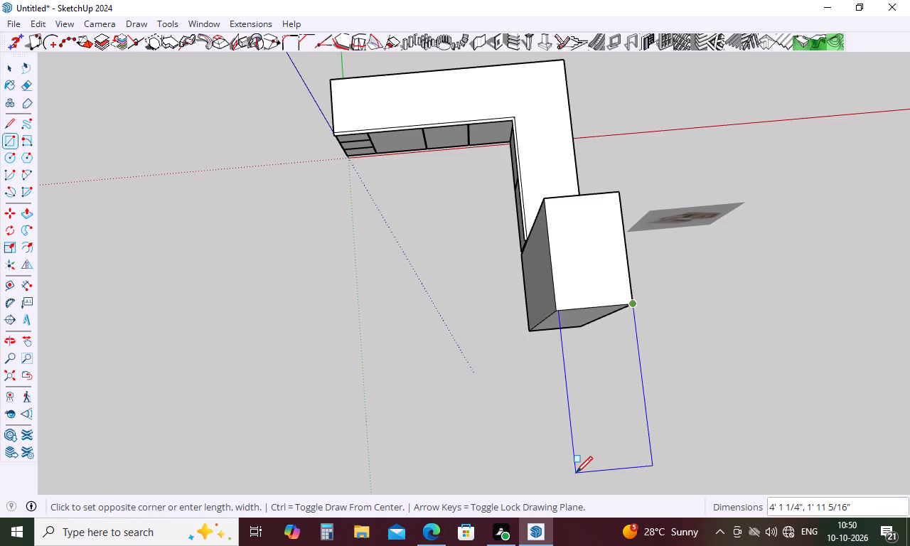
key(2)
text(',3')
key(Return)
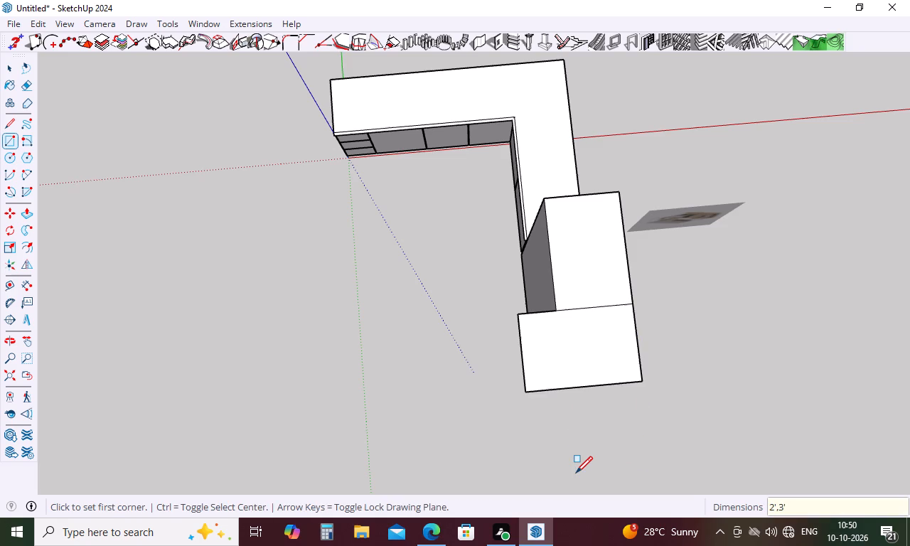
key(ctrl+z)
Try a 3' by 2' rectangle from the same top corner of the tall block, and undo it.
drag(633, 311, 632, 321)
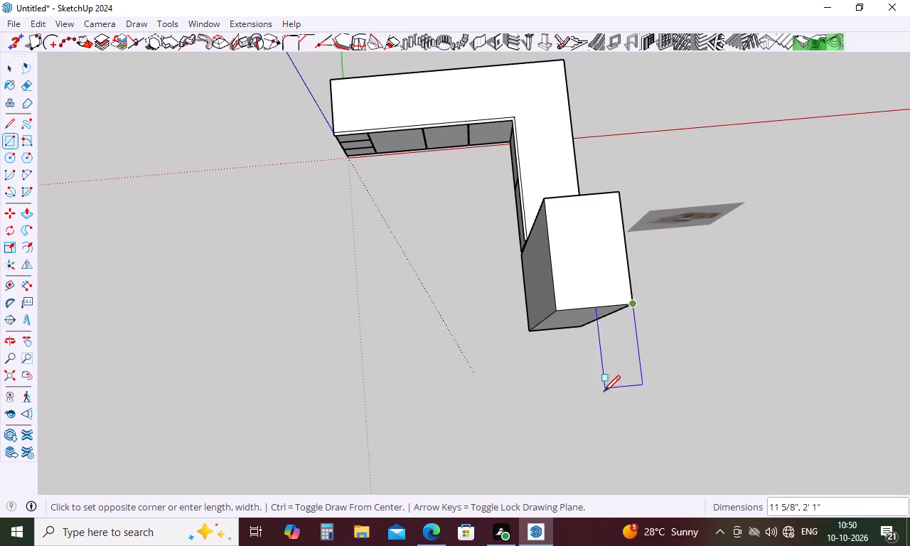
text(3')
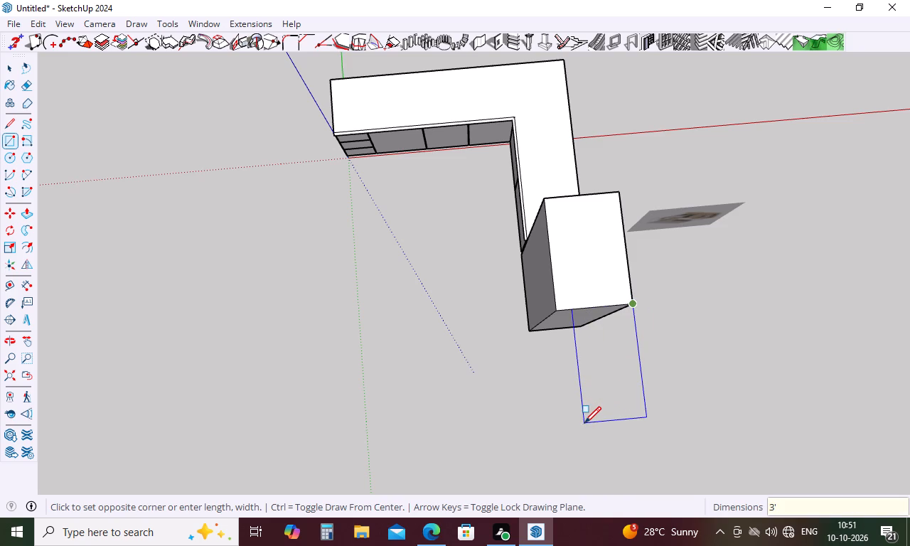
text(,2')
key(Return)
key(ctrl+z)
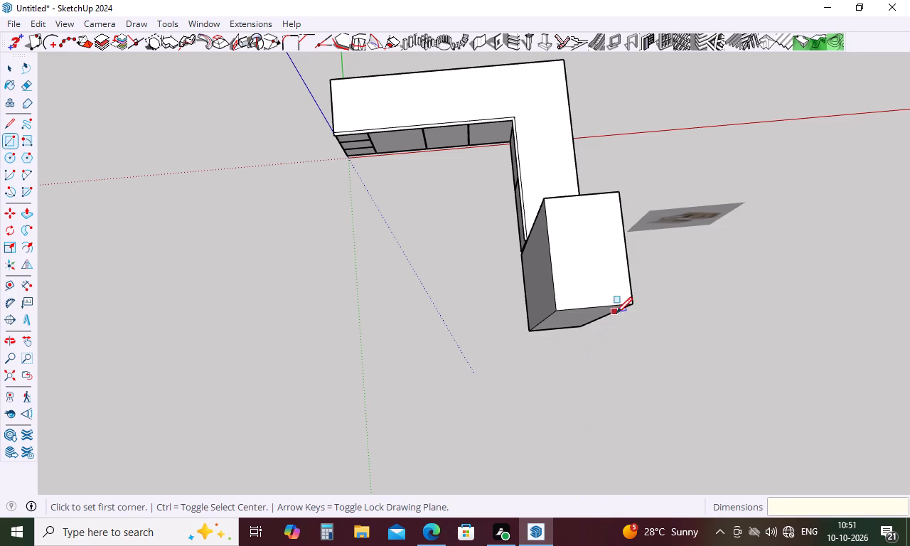
Draw a 2' by 3' rectangle level with the tall block's top, extending 3' outward from its free end.
click(633, 307)
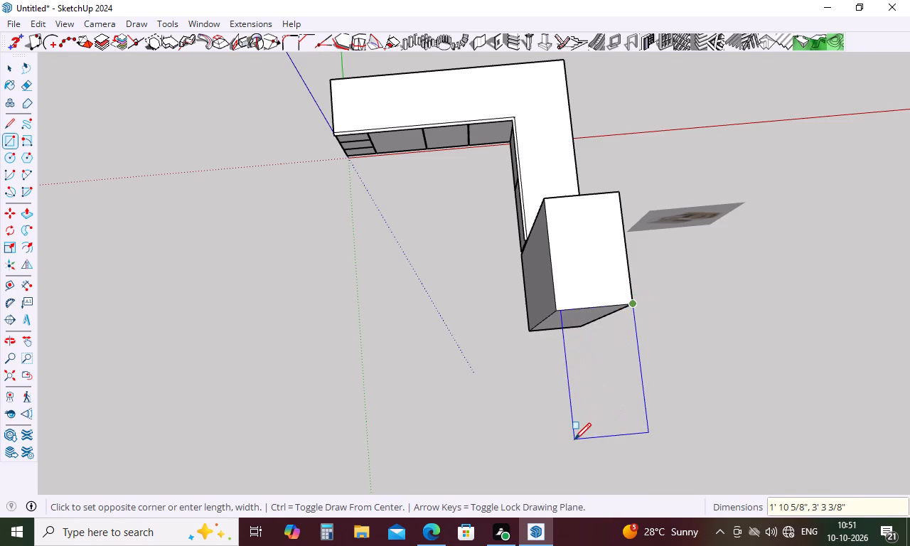
key(2)
text('.)
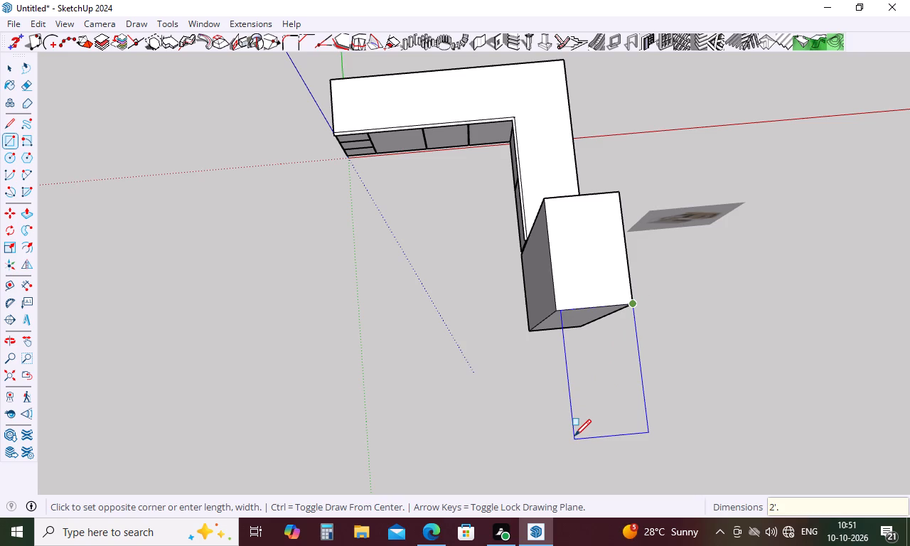
key(BackSpace)
text(,3')
key(Return)
key(Escape)
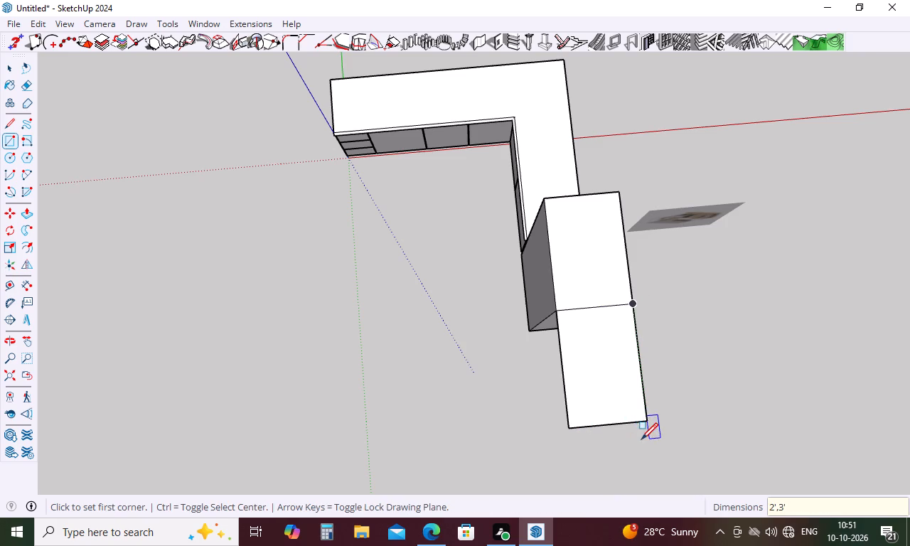
Examine the fridge bay and the cabinets above it in the reference image, against the tall block.
middle_drag(641, 439, 893, 309)
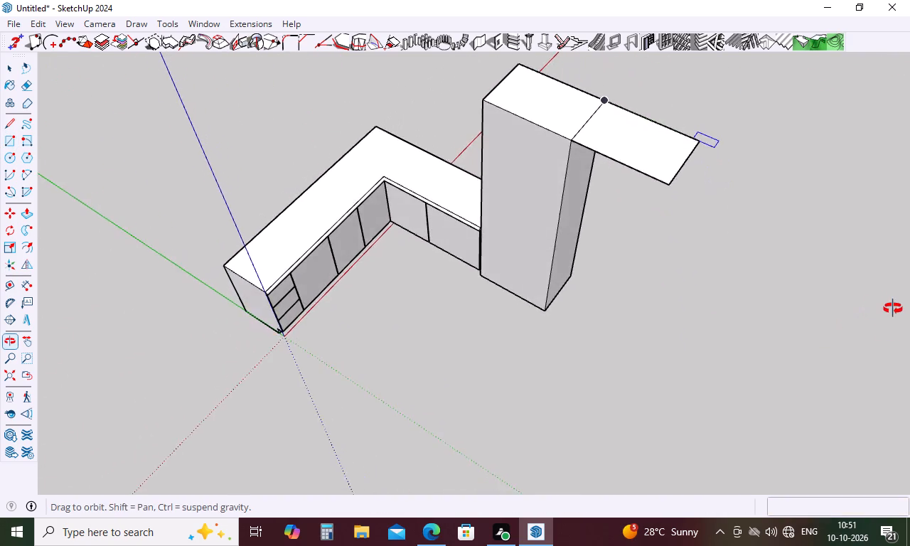
middle_drag(893, 309, 578, 372)
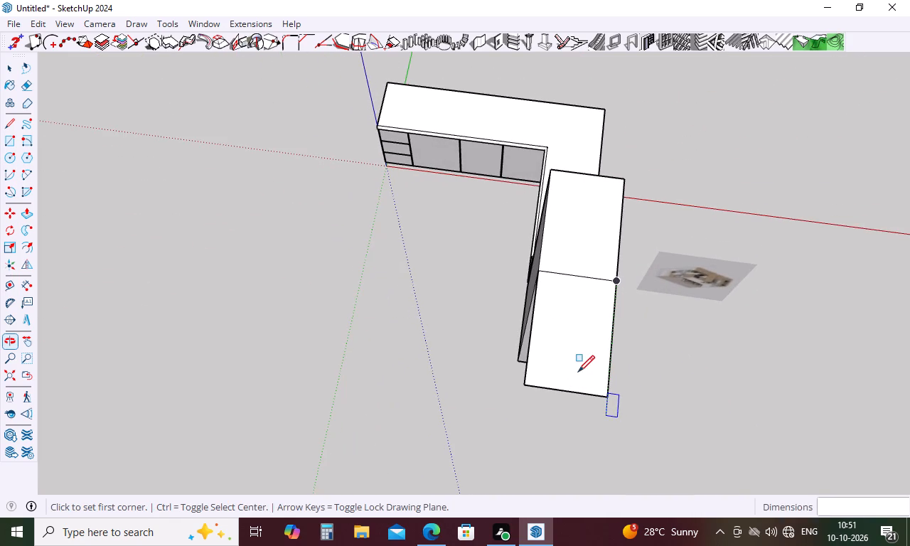
scroll(763, 289, up, 10)
scroll(702, 286, up, 10)
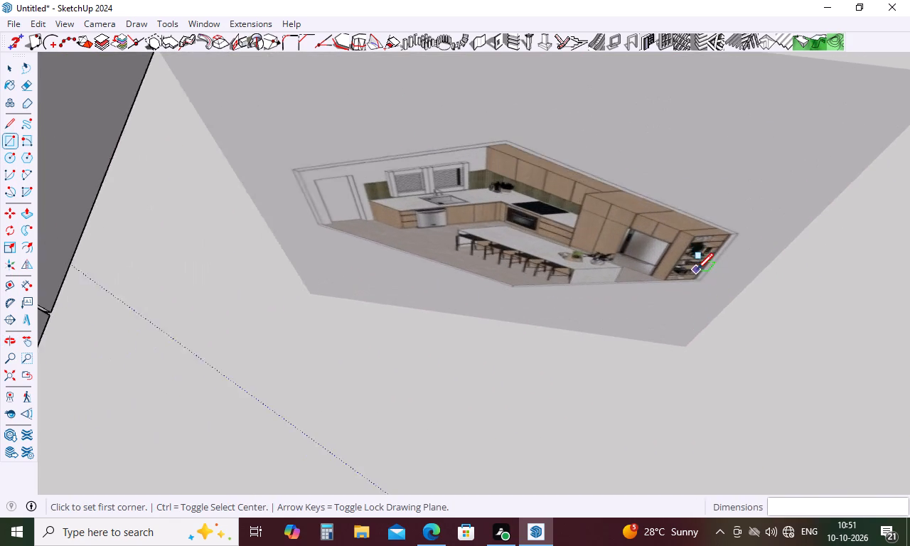
scroll(697, 269, up, 6)
scroll(566, 212, up, 10)
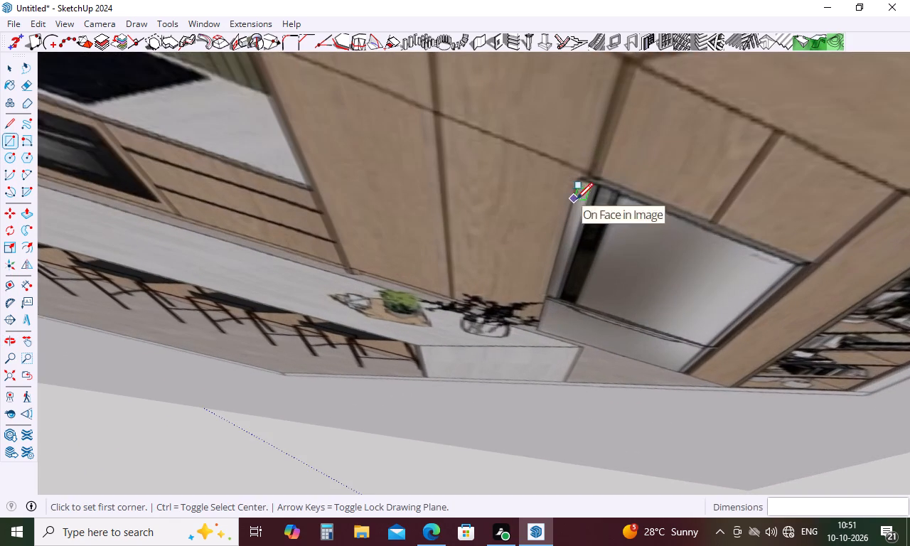
scroll(630, 262, down, 20)
scroll(632, 261, down, 6)
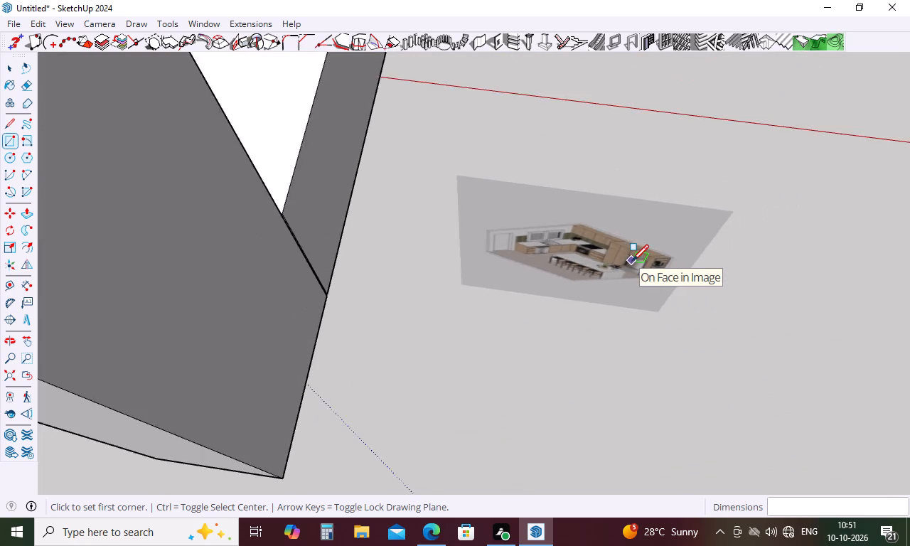
scroll(632, 261, down, 11)
middle_drag(601, 349, 909, 281)
middle_drag(633, 340, 668, 311)
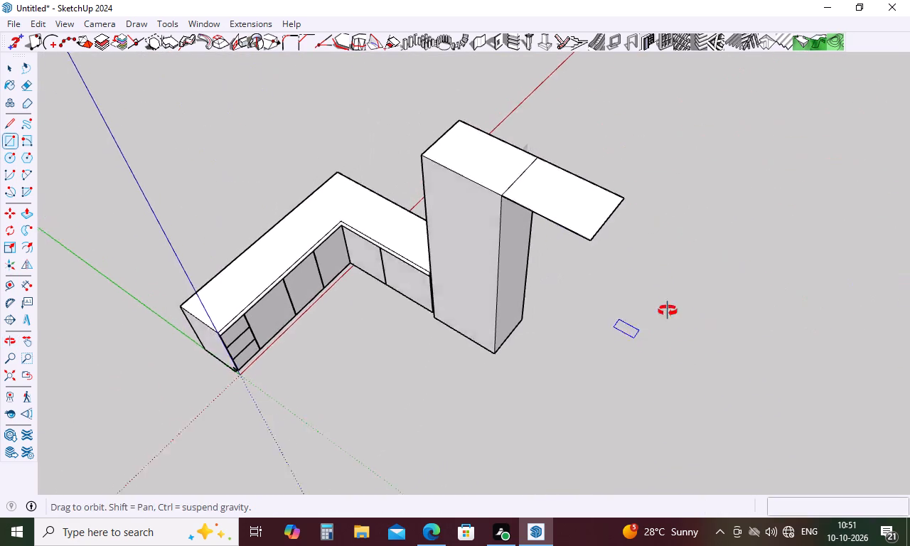
middle_drag(668, 311, 793, 242)
key(Escape)
scroll(588, 180, up, 5)
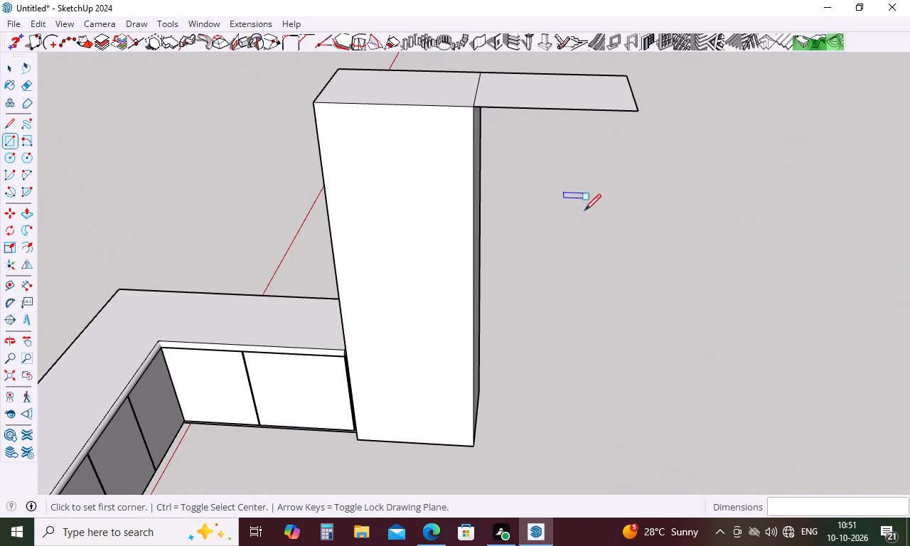
middle_drag(579, 232, 581, 152)
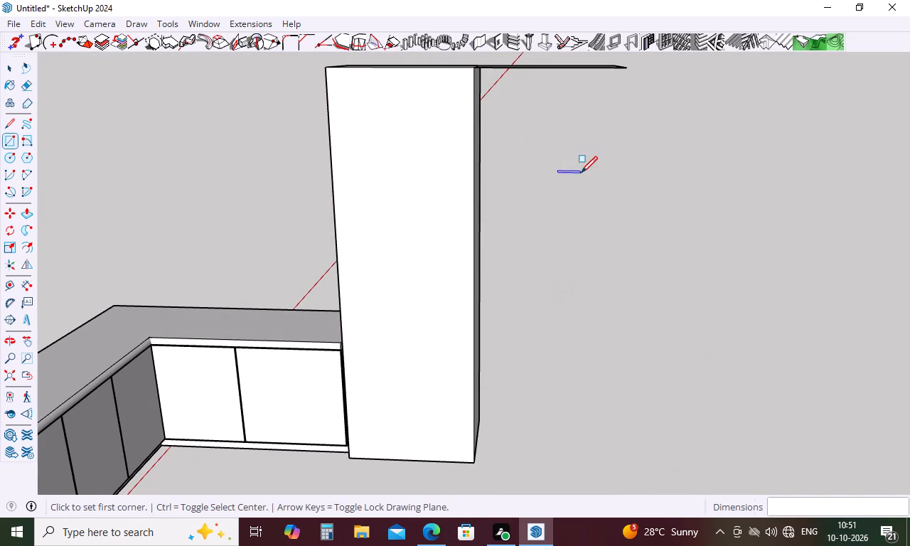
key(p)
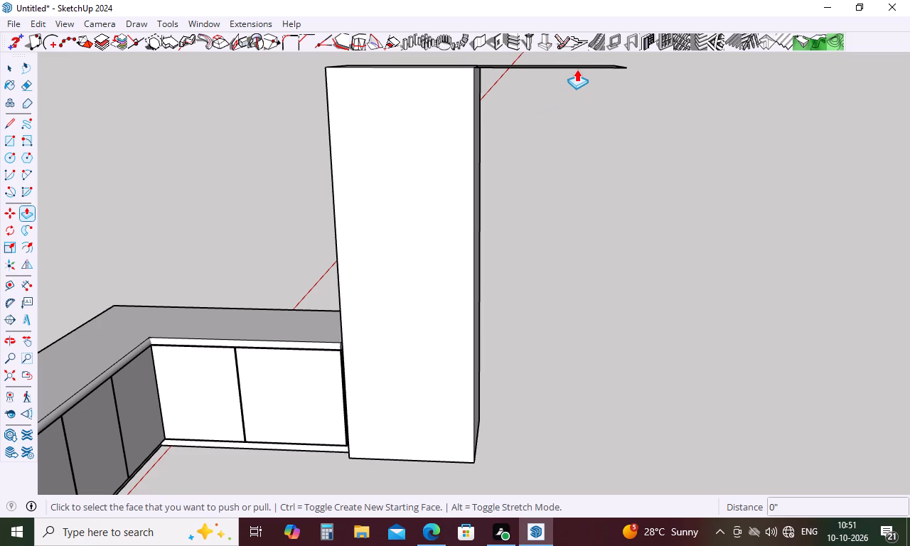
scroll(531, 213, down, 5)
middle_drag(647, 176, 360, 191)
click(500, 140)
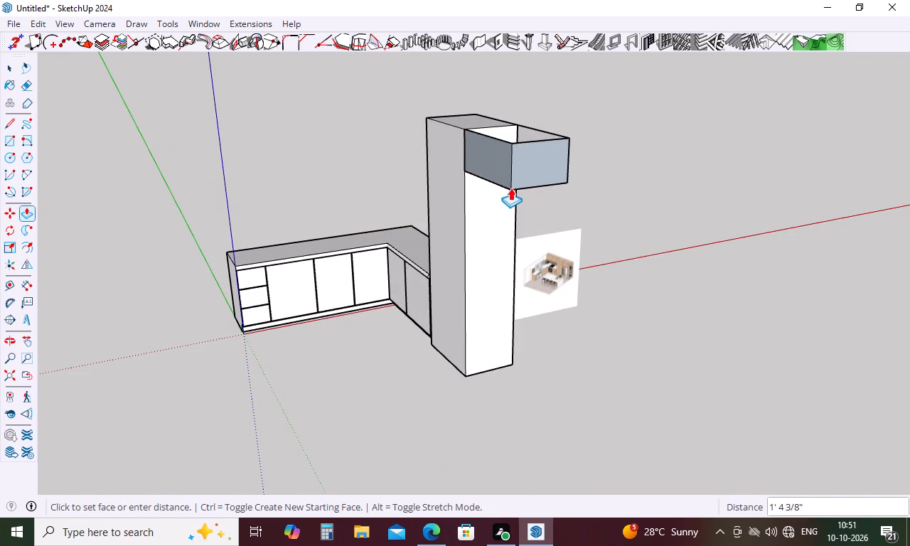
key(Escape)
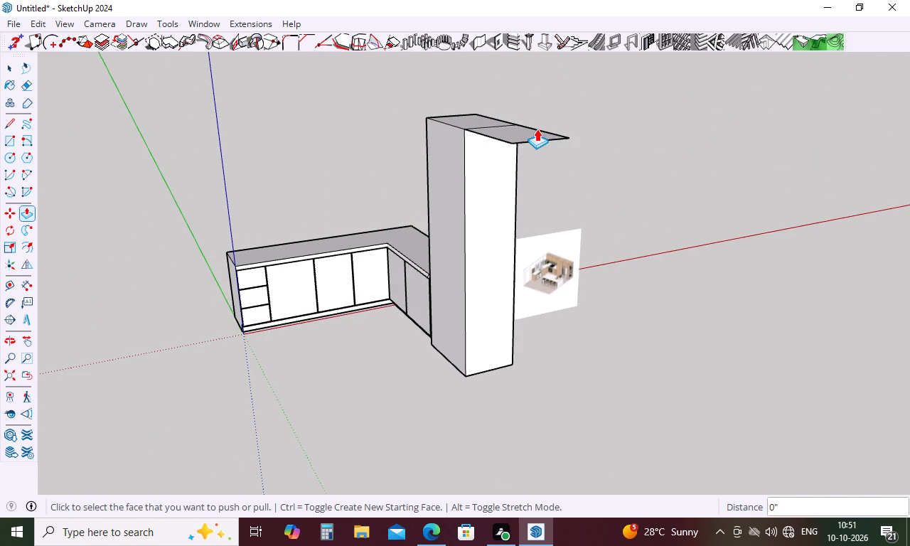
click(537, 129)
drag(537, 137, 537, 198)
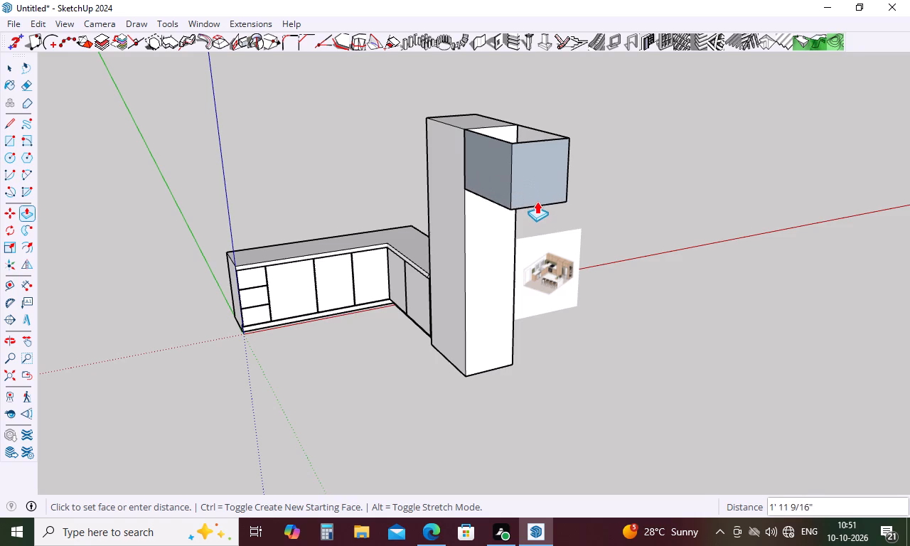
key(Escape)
Pull the overhanging 2' by 3' rectangle down 2' to form the upper cabinet over the fridge bay.
middle_drag(550, 230, 562, 104)
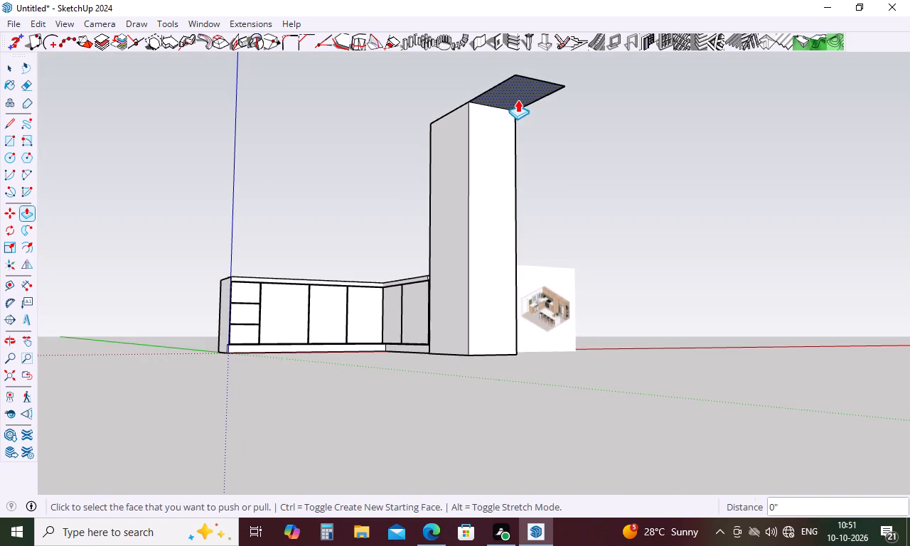
click(518, 100)
middle_drag(528, 177, 631, 510)
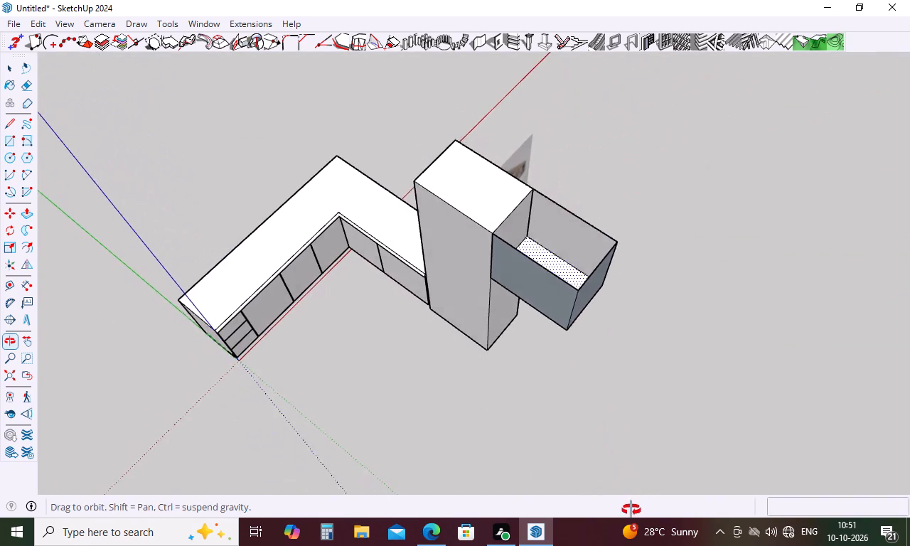
middle_drag(631, 510, 796, 288)
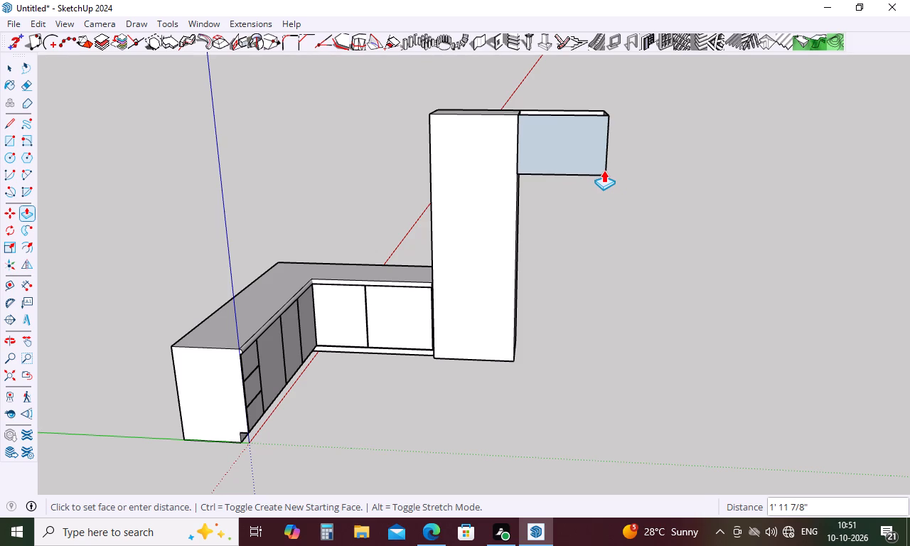
key(2)
key(apostrophe)
key(Return)
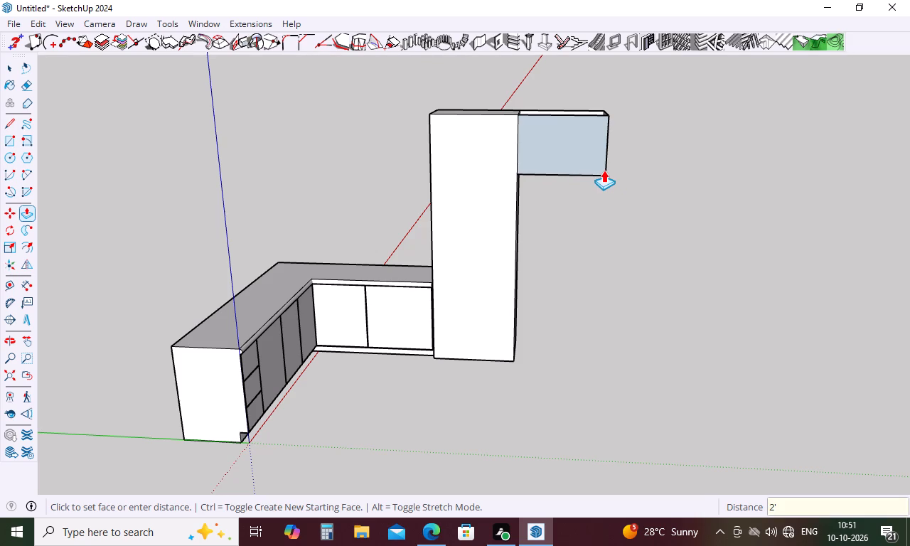
Close the open top of the upper cabinet box with a rectangle drawn between its opposite top corners.
scroll(659, 226, down, 5)
middle_drag(662, 225, 572, 280)
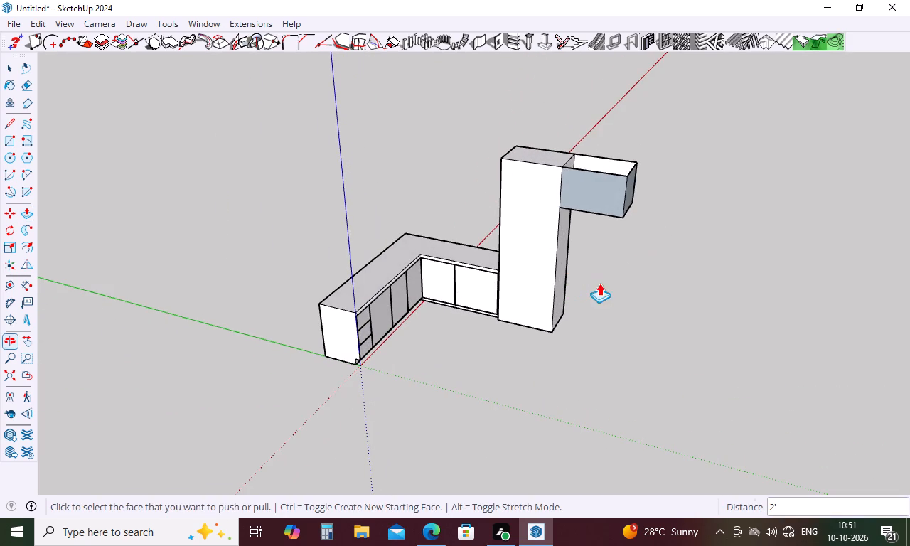
key(r)
middle_drag(653, 292, 542, 348)
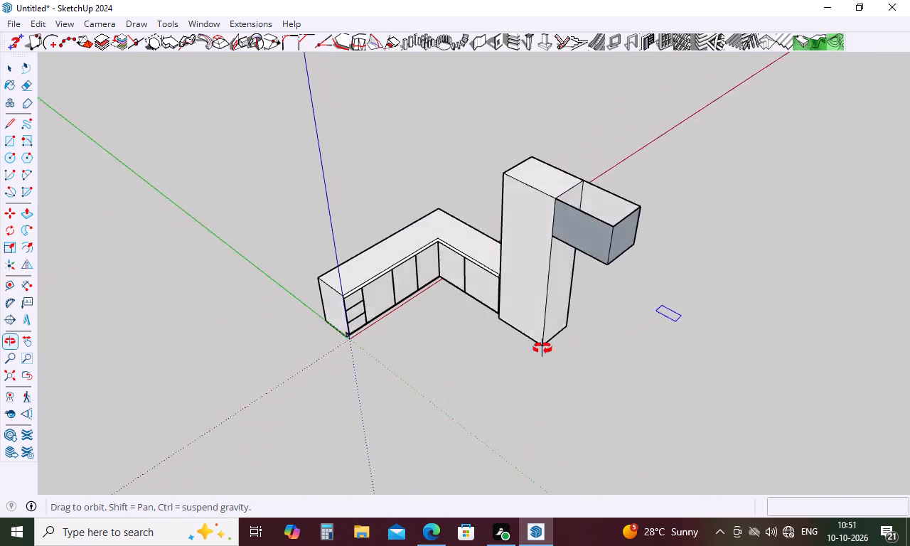
middle_drag(542, 348, 421, 376)
click(569, 223)
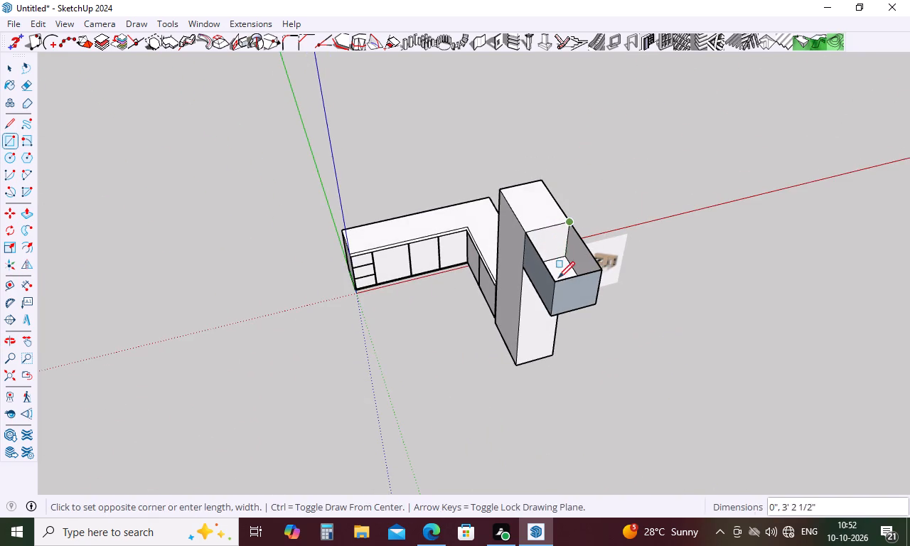
click(555, 287)
key(Escape)
Reverse the long back face of the upper cabinet box.
middle_drag(668, 304, 545, 308)
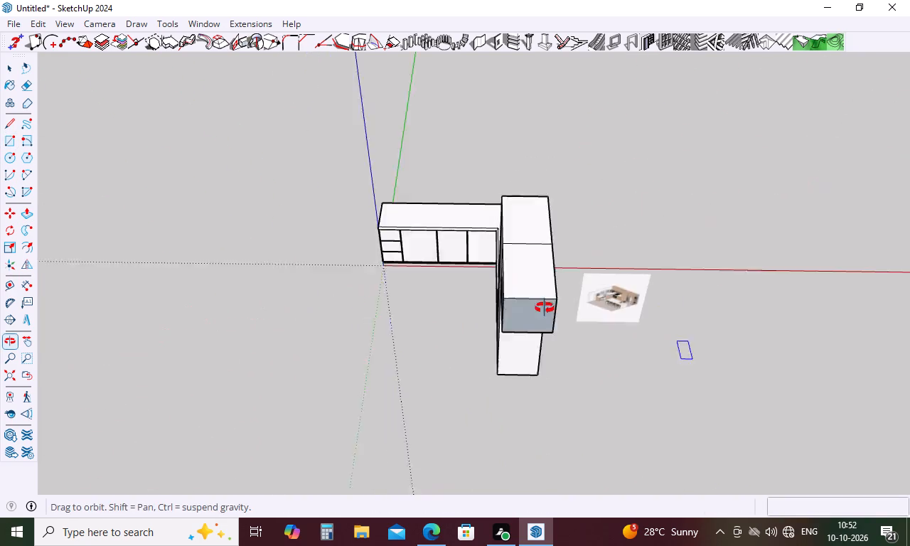
middle_drag(545, 308, 449, 257)
key(space)
click(473, 301)
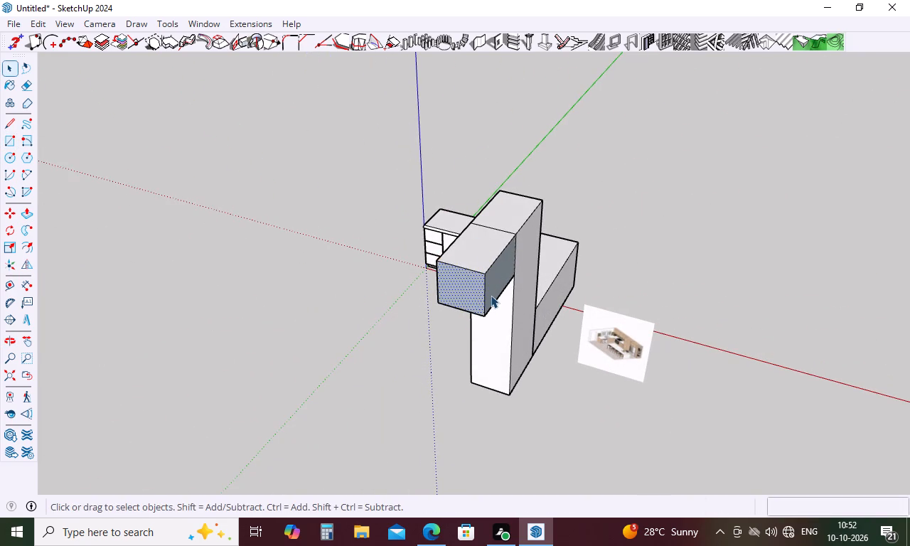
click(493, 294)
right_click(493, 294)
click(549, 154)
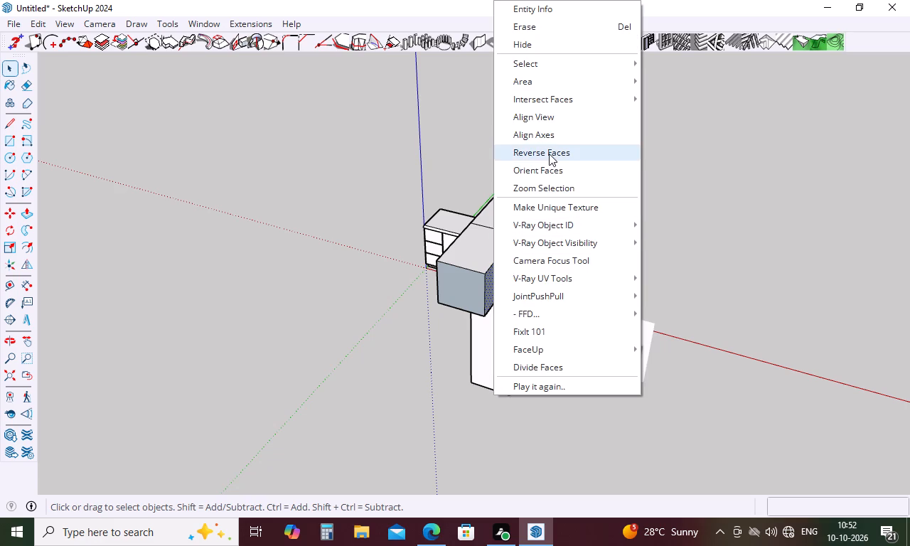
Reverse the outer end face and the front face of the upper cabinet box.
click(469, 287)
right_click(468, 287)
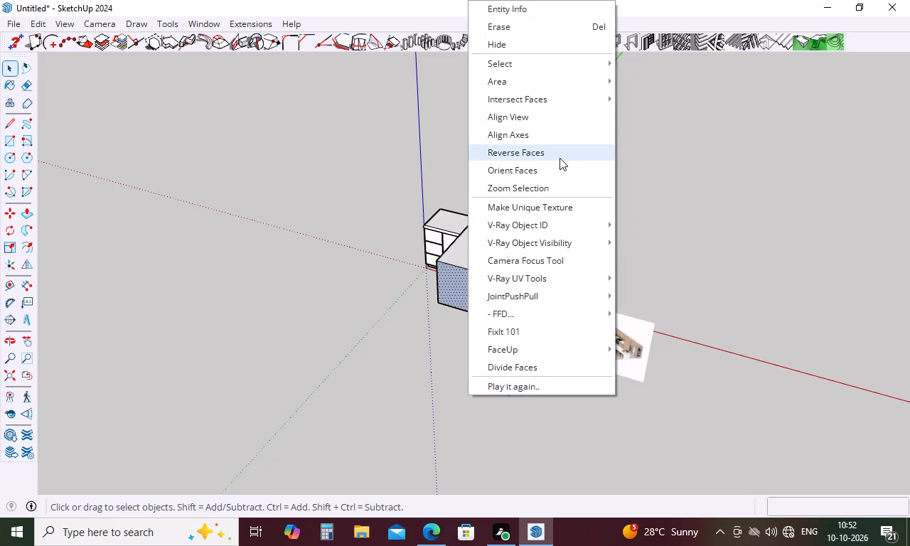
click(560, 158)
scroll(542, 232, down, 5)
middle_drag(541, 255, 909, 288)
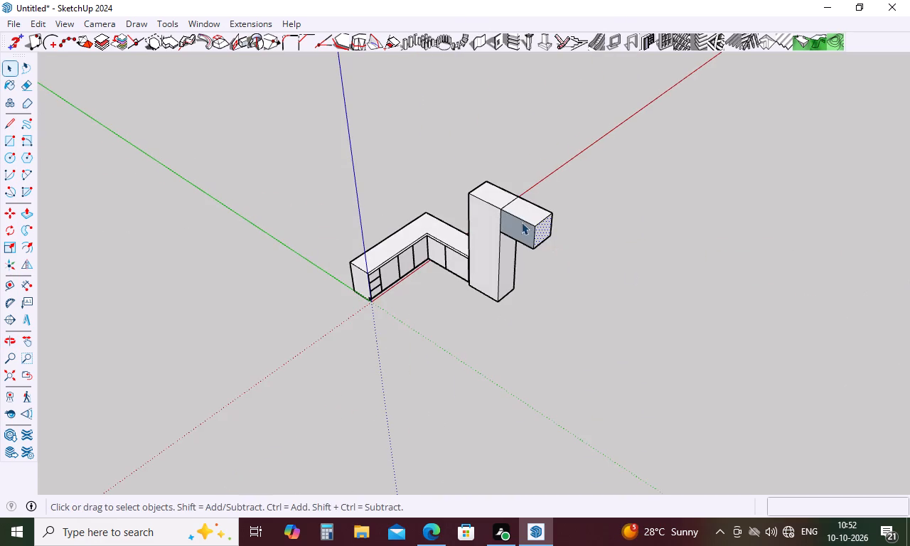
click(520, 224)
right_click(519, 232)
click(584, 159)
Examine the upper cabinet, tall block and base cabinets from all around to check the face orientation.
scroll(550, 246, down, 4)
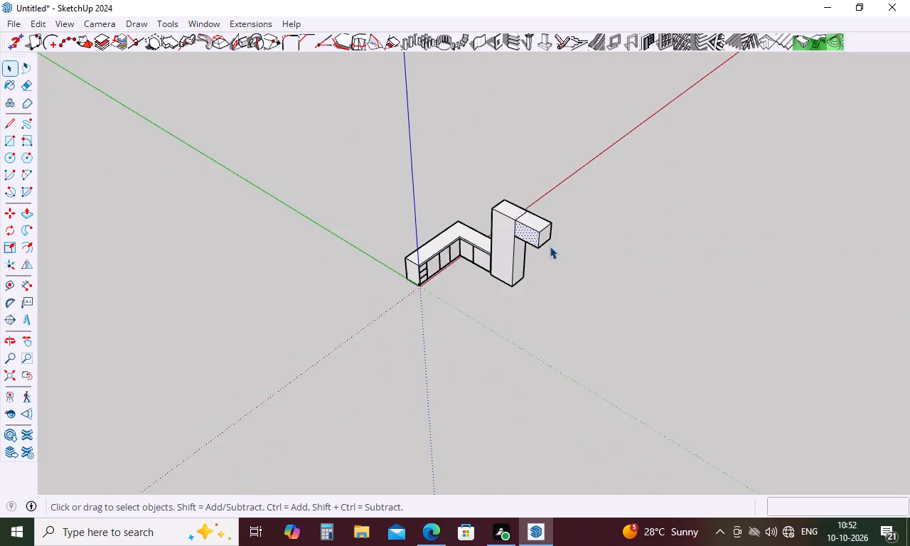
middle_drag(551, 246, 841, 209)
scroll(464, 218, up, 8)
click(575, 272)
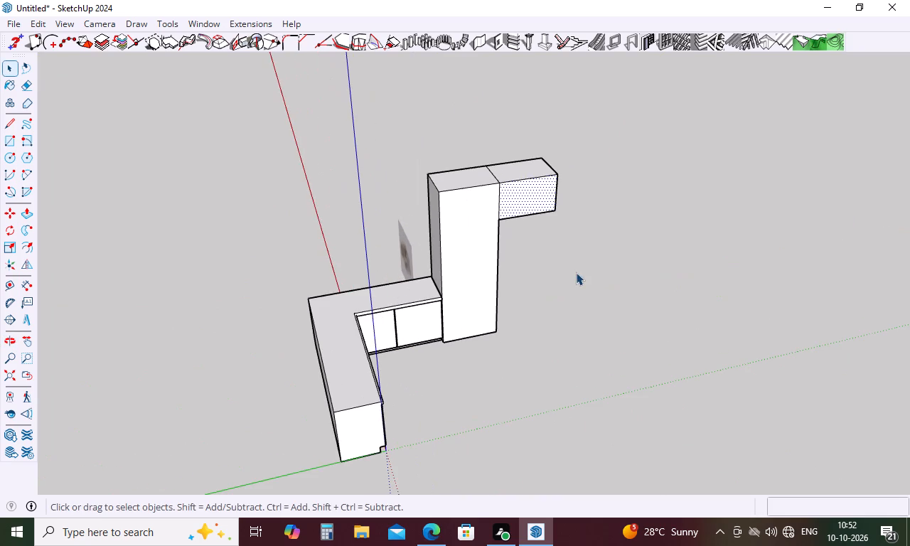
middle_drag(629, 228, 34, 331)
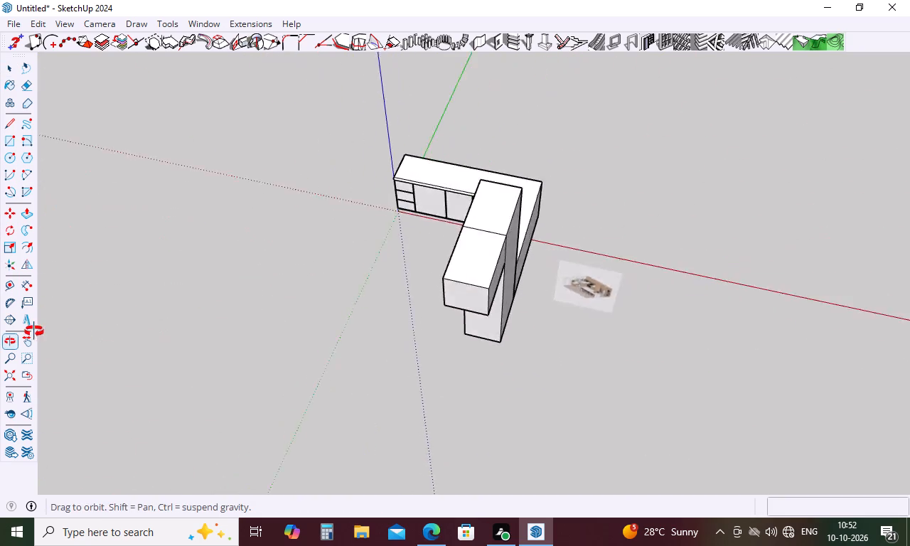
middle_drag(34, 331, 534, 129)
middle_drag(616, 229, 594, 269)
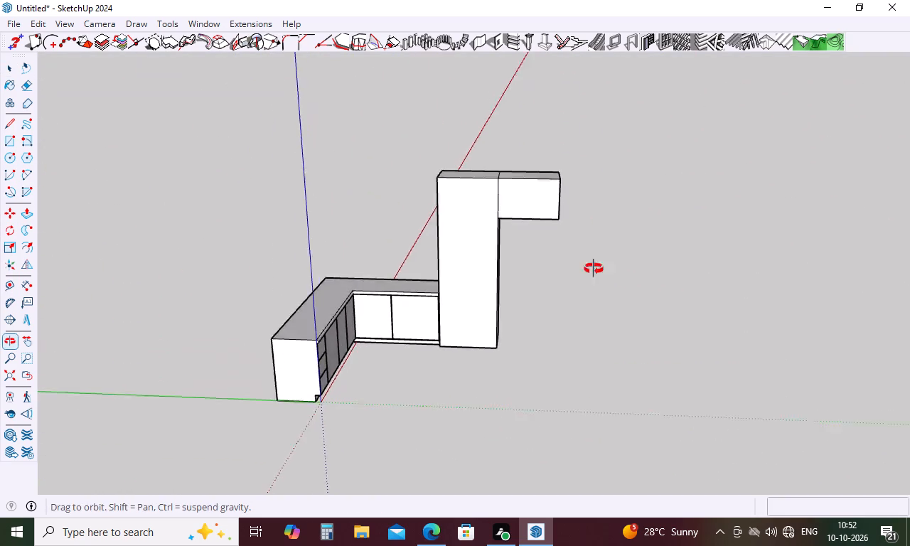
middle_drag(594, 269, 0, 255)
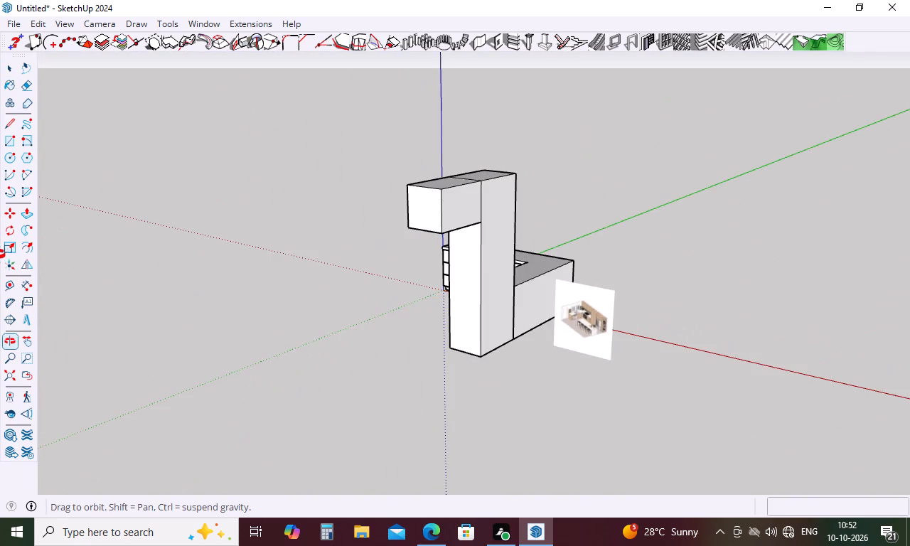
middle_drag(0, 255, 431, 250)
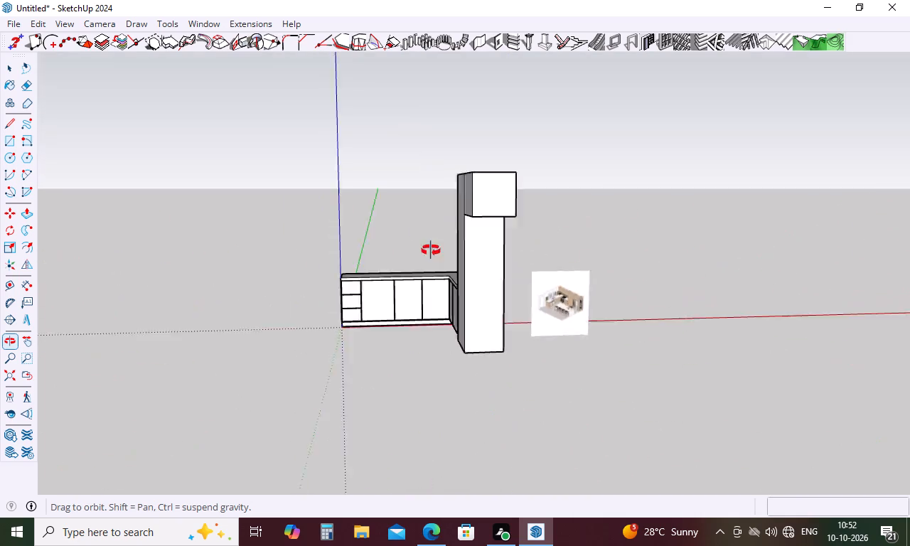
middle_drag(431, 250, 427, 323)
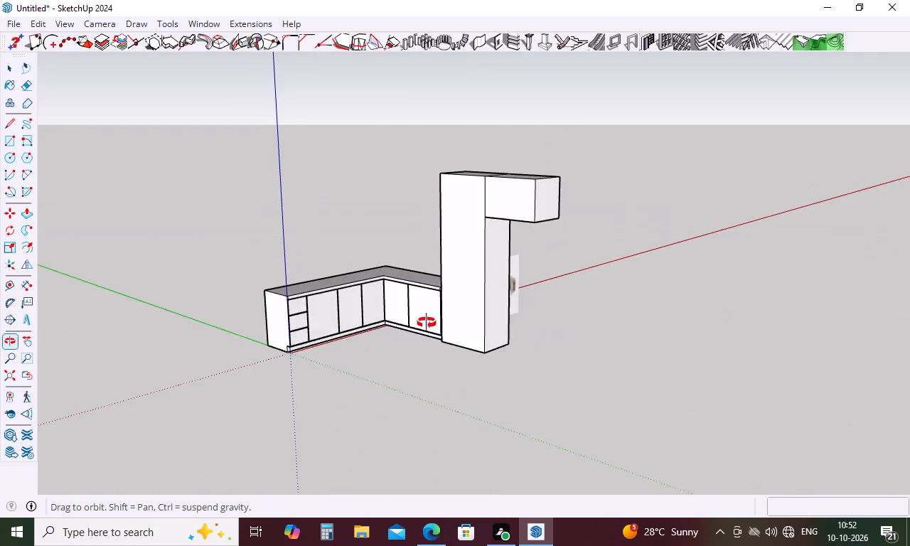
middle_drag(427, 323, 576, 318)
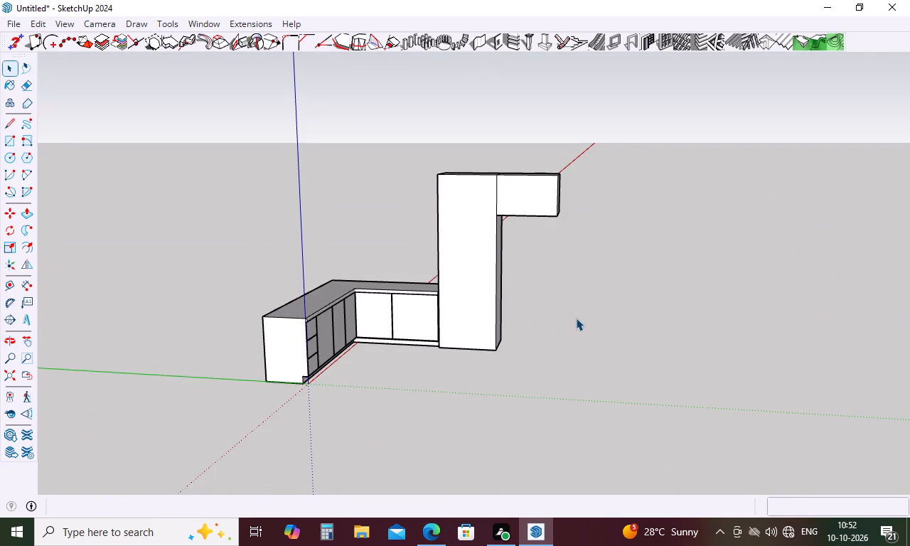
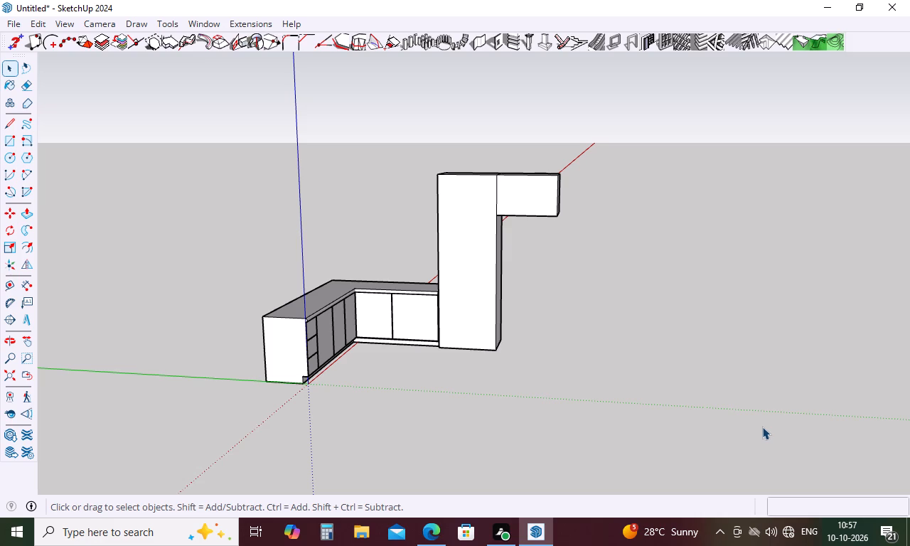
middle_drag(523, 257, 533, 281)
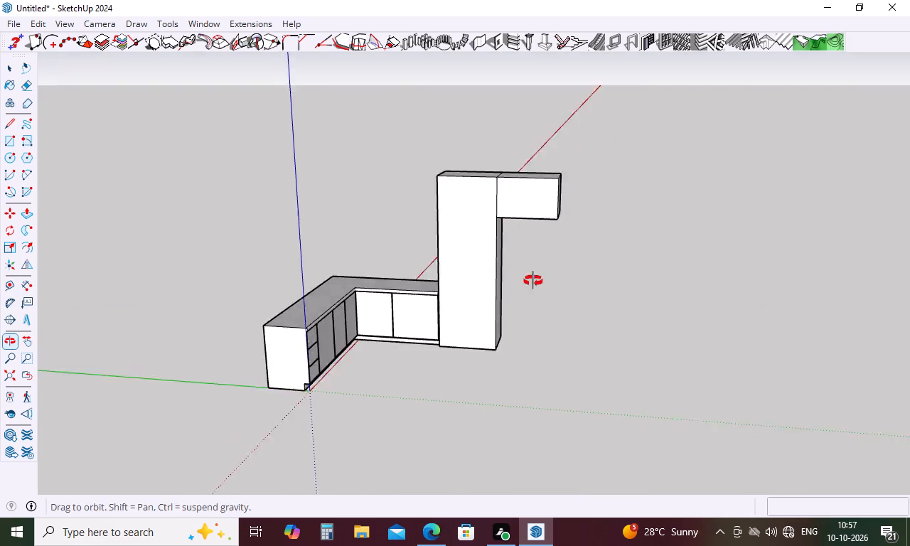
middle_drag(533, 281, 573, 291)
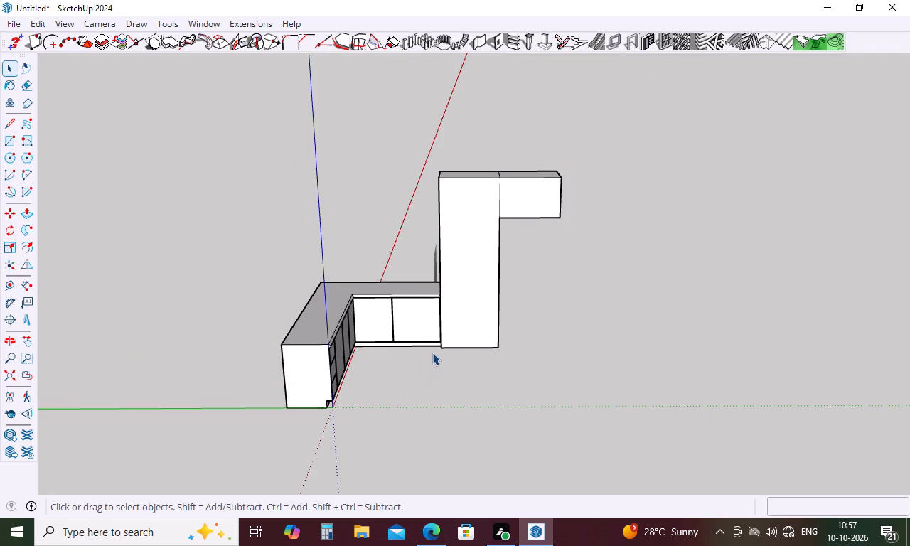
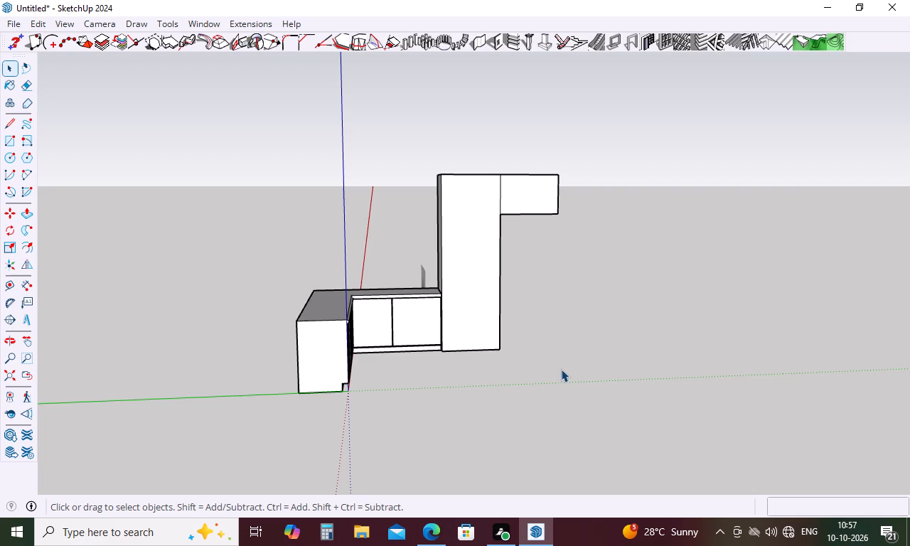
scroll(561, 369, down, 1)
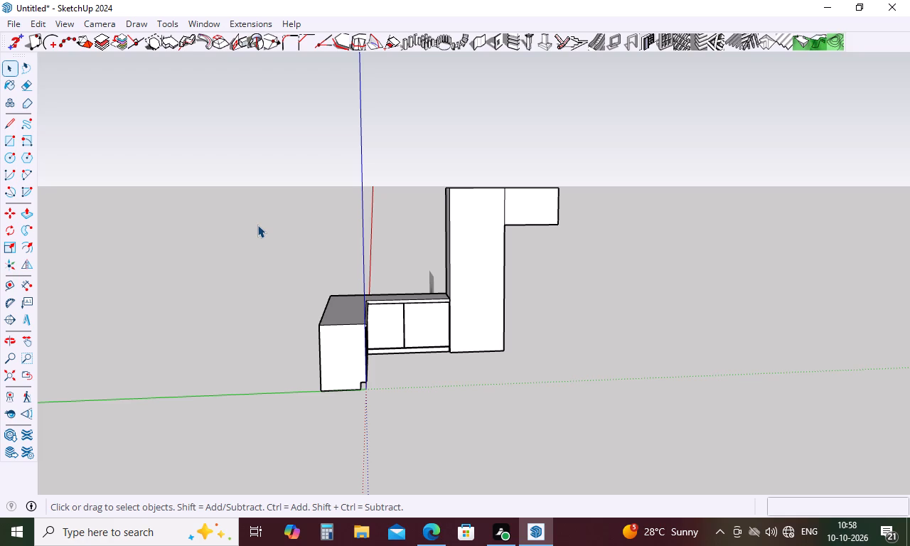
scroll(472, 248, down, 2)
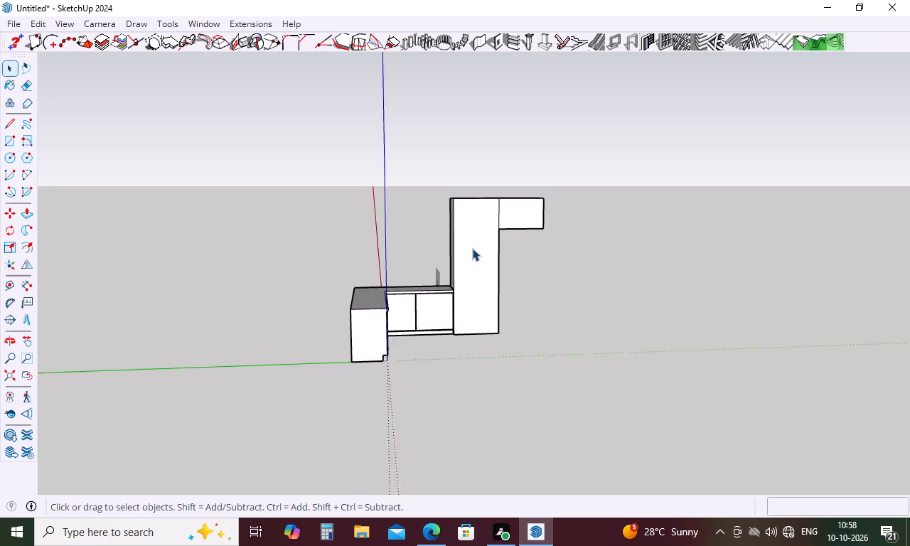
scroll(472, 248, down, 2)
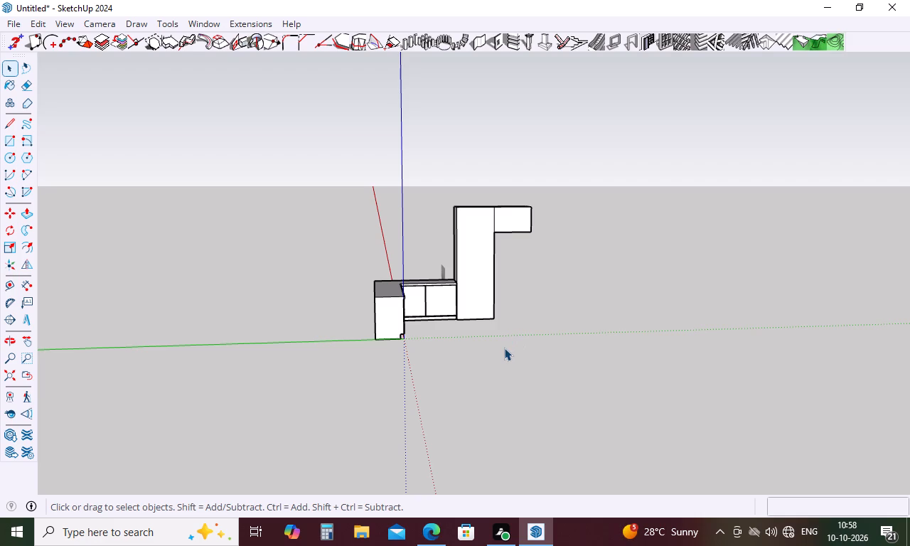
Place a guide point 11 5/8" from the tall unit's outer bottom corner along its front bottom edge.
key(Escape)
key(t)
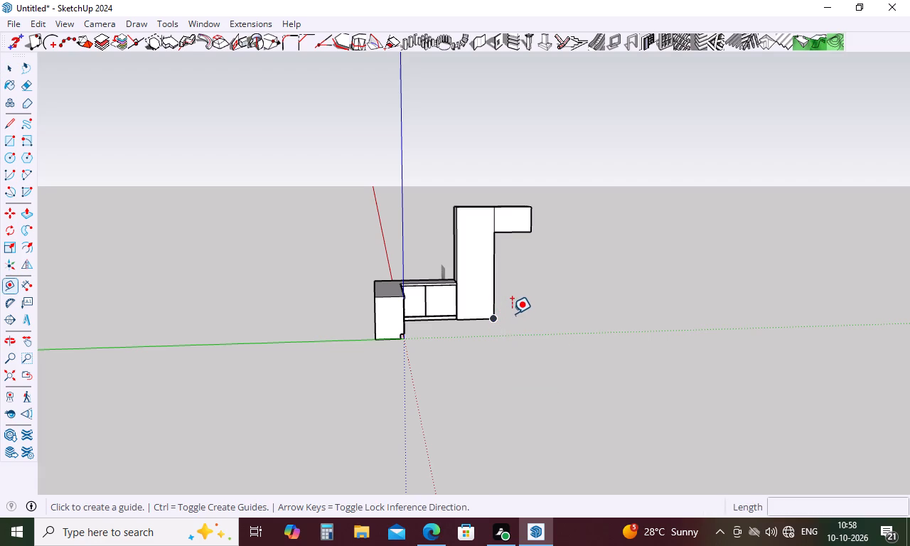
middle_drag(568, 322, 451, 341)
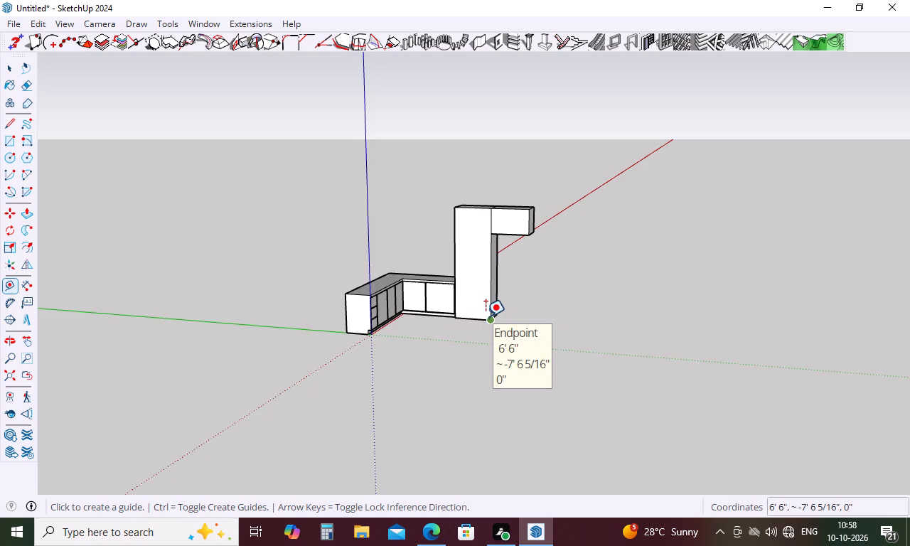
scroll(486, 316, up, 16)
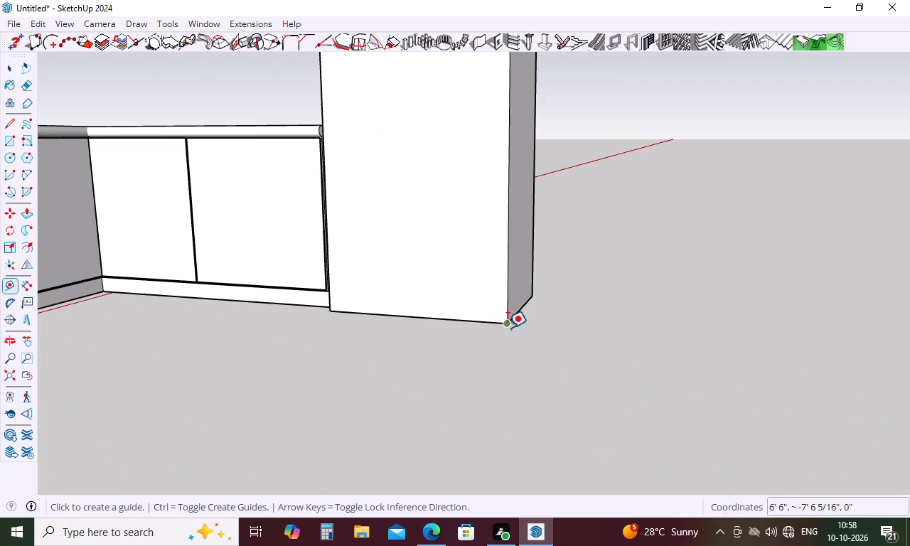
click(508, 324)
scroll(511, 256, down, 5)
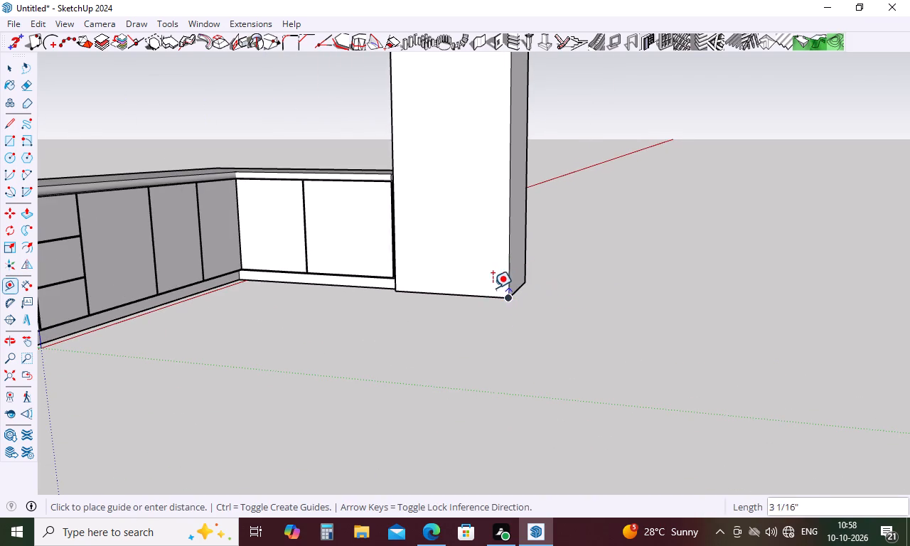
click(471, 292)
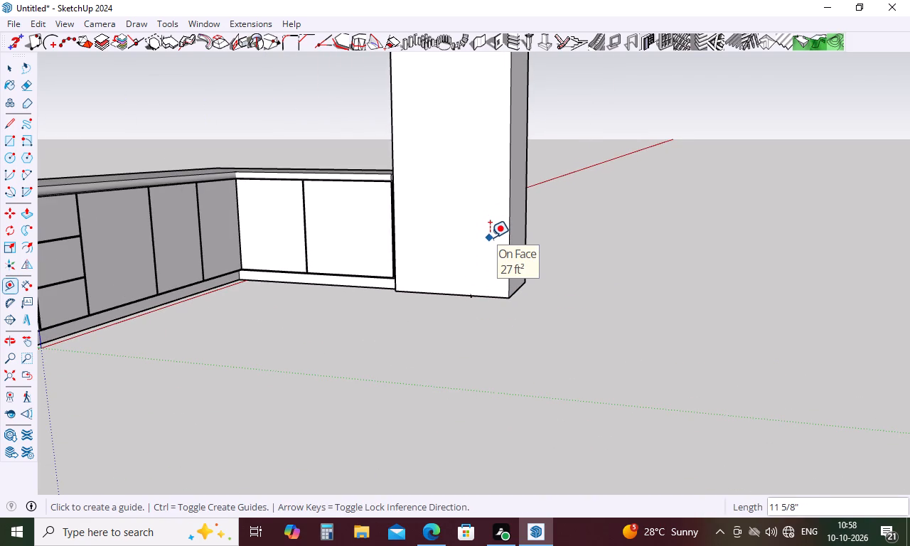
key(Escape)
Create a horizontal guide line 6'2" above the tall unit's front bottom edge.
click(485, 297)
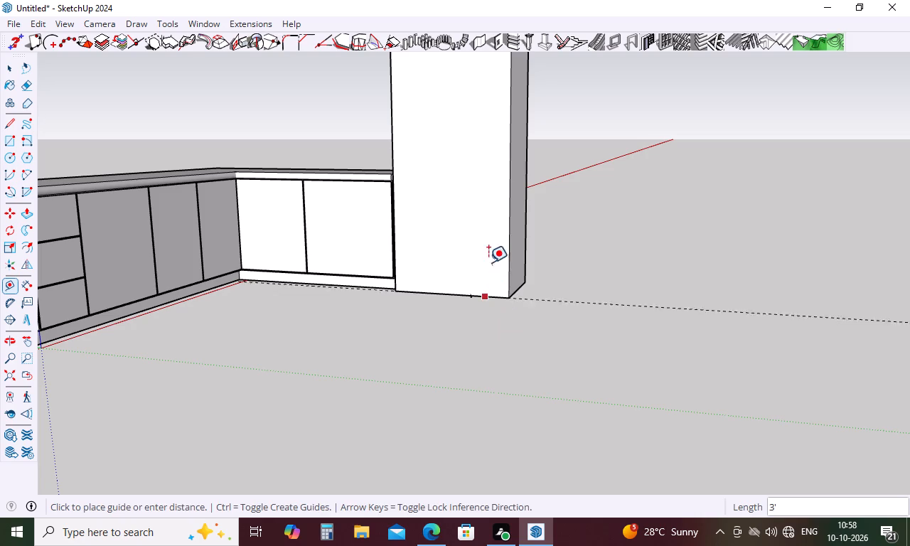
scroll(529, 77, down, 11)
scroll(518, 159, down, 5)
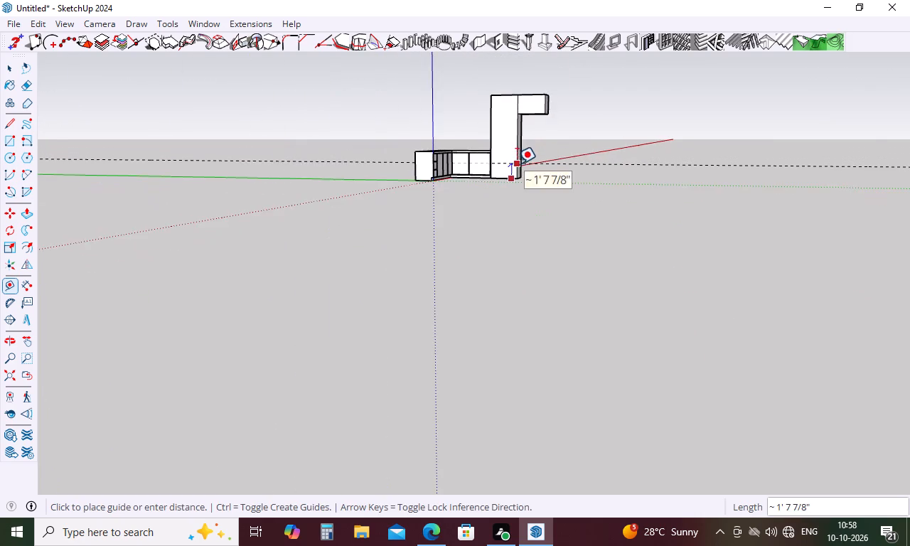
middle_drag(517, 164, 514, 220)
scroll(540, 114, up, 4)
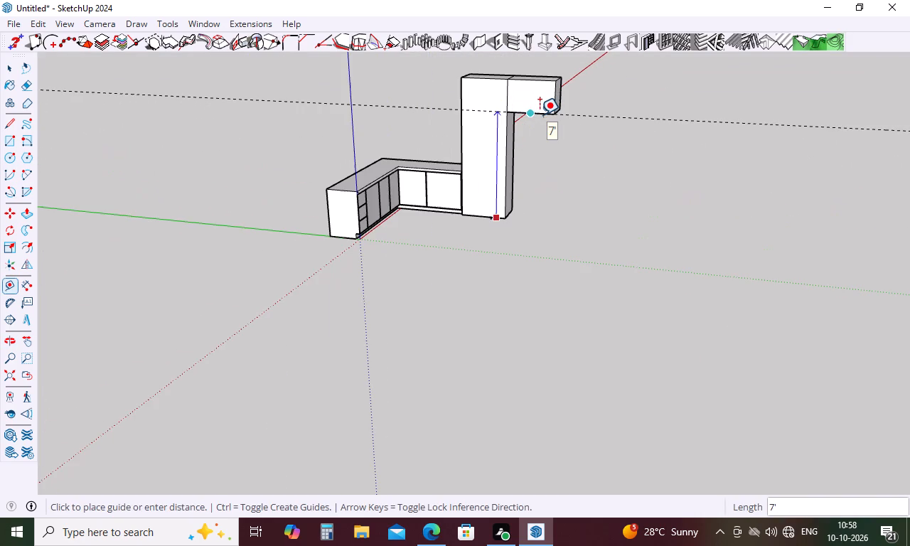
scroll(540, 114, up, 4)
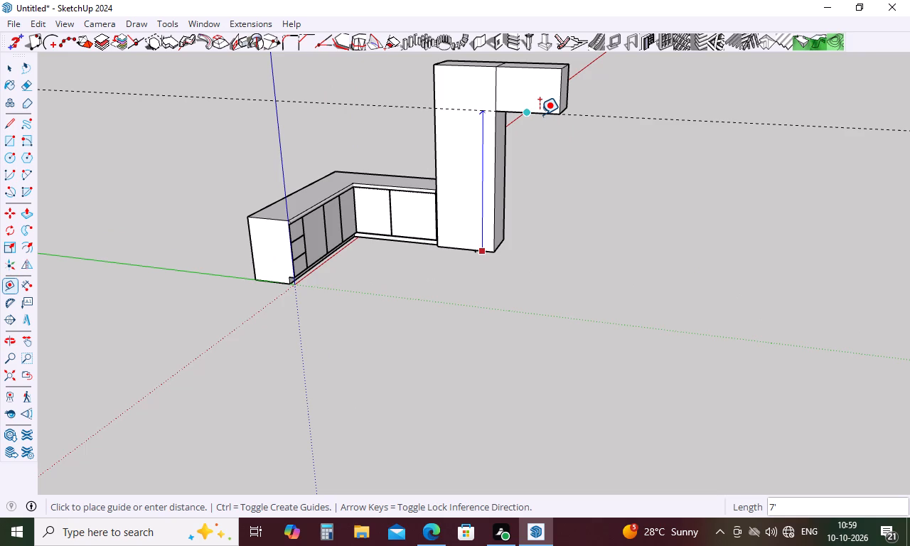
text(6')
key(2)
key(shift+quotedbl)
key(Return)
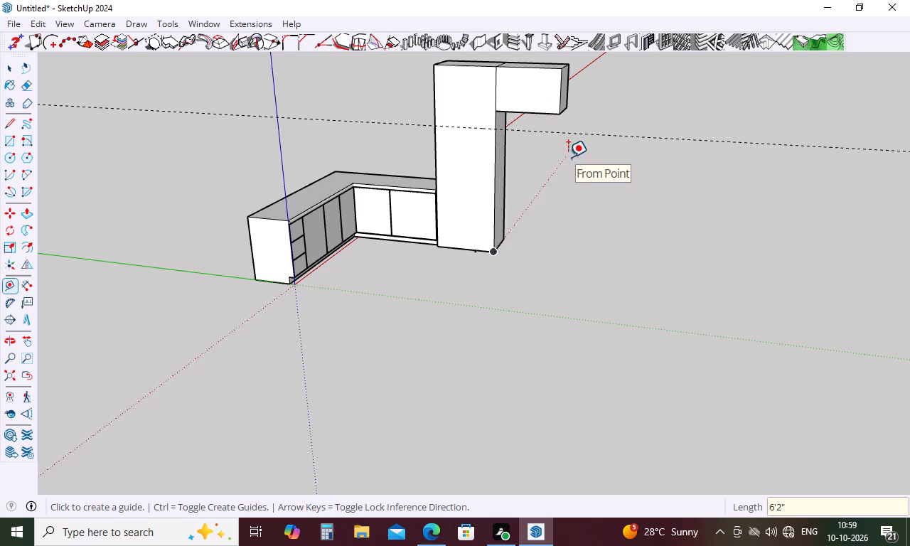
key(Escape)
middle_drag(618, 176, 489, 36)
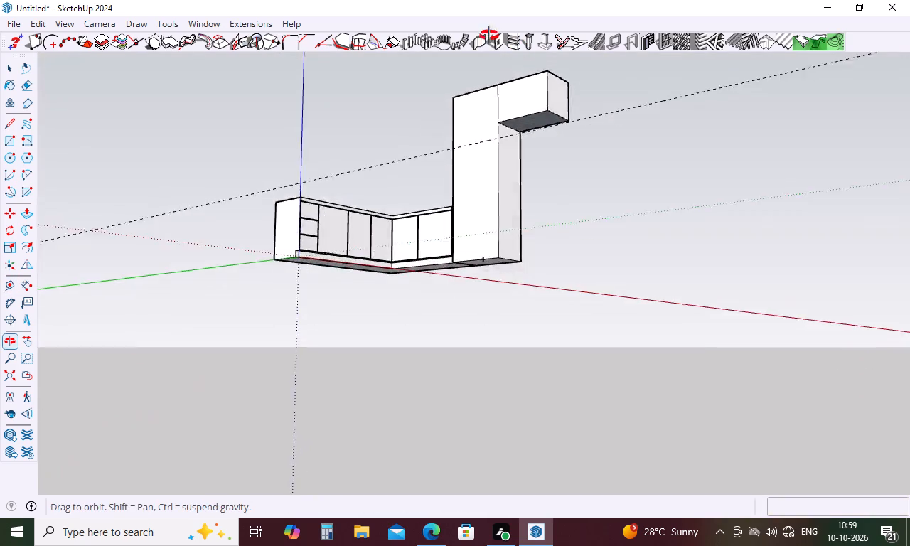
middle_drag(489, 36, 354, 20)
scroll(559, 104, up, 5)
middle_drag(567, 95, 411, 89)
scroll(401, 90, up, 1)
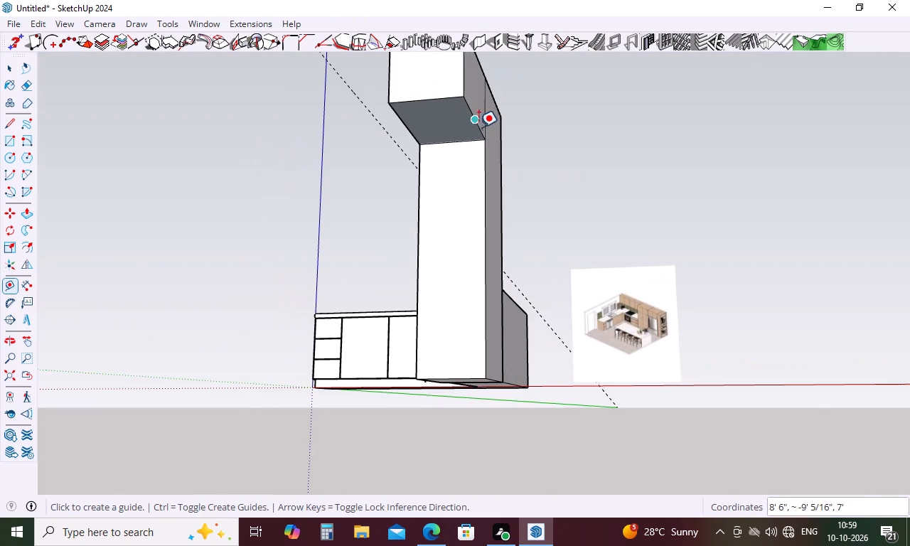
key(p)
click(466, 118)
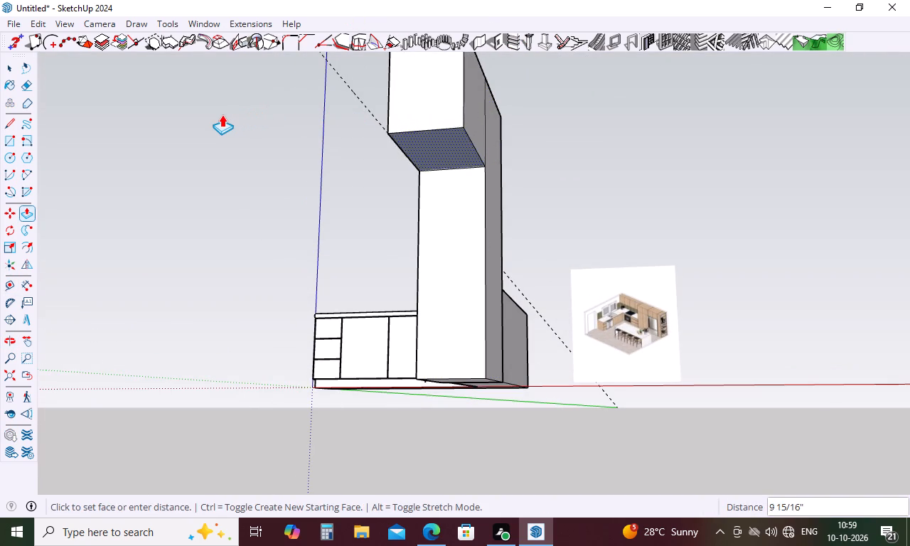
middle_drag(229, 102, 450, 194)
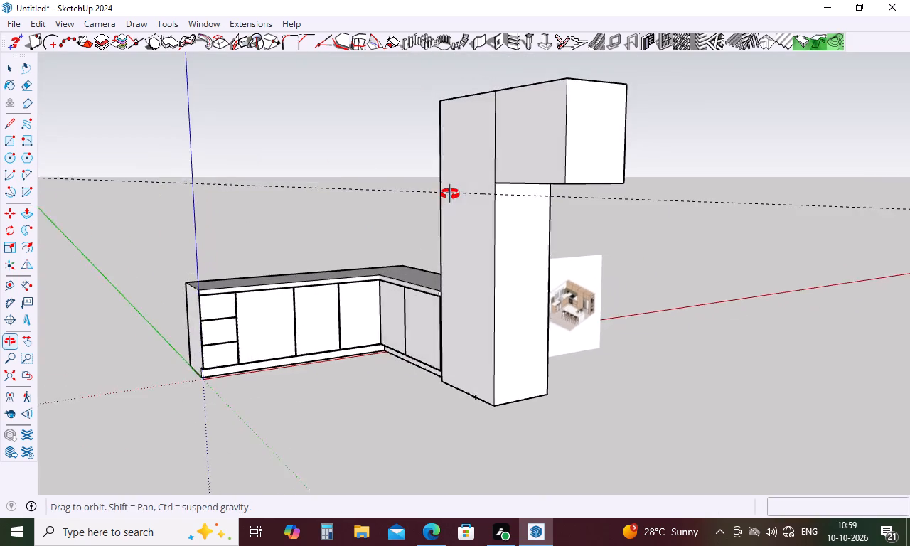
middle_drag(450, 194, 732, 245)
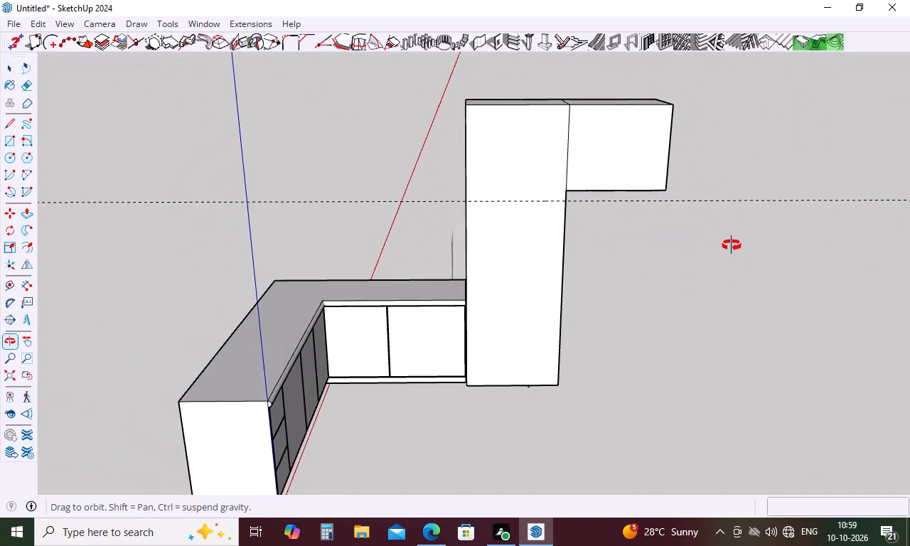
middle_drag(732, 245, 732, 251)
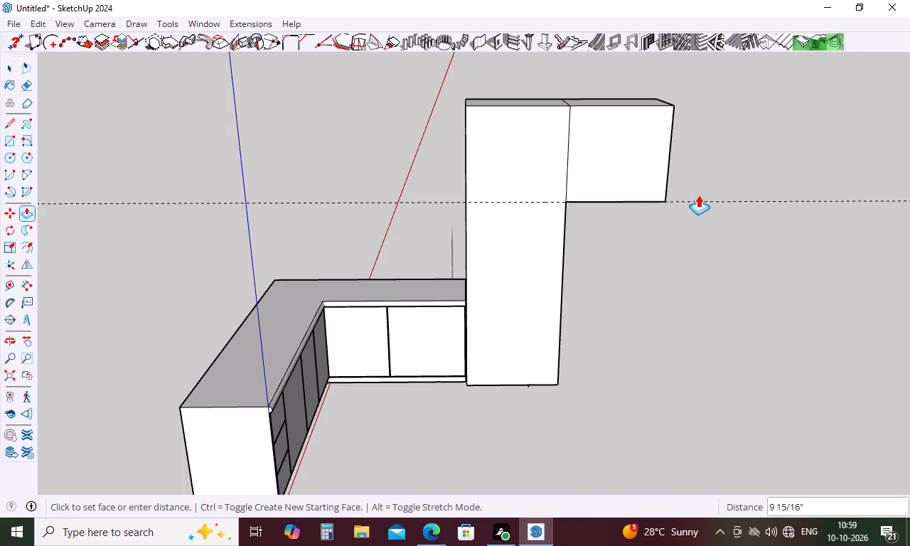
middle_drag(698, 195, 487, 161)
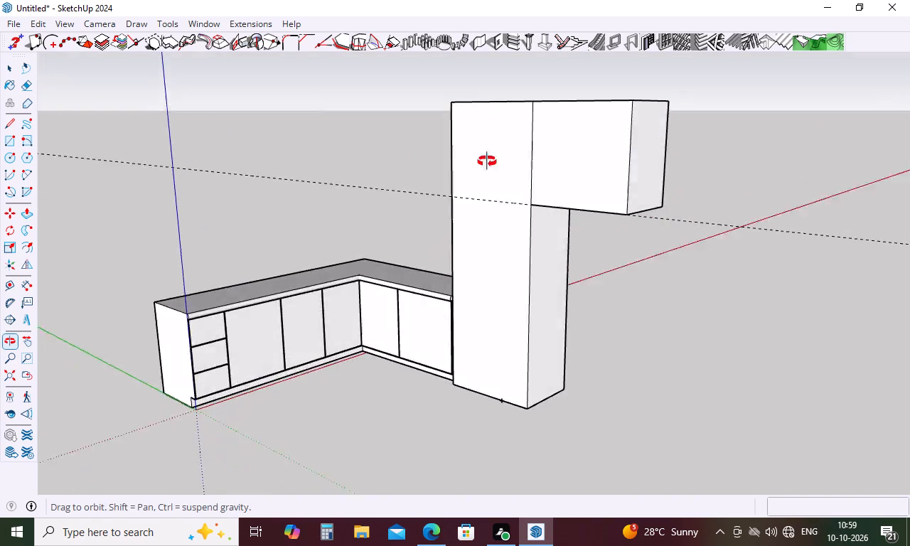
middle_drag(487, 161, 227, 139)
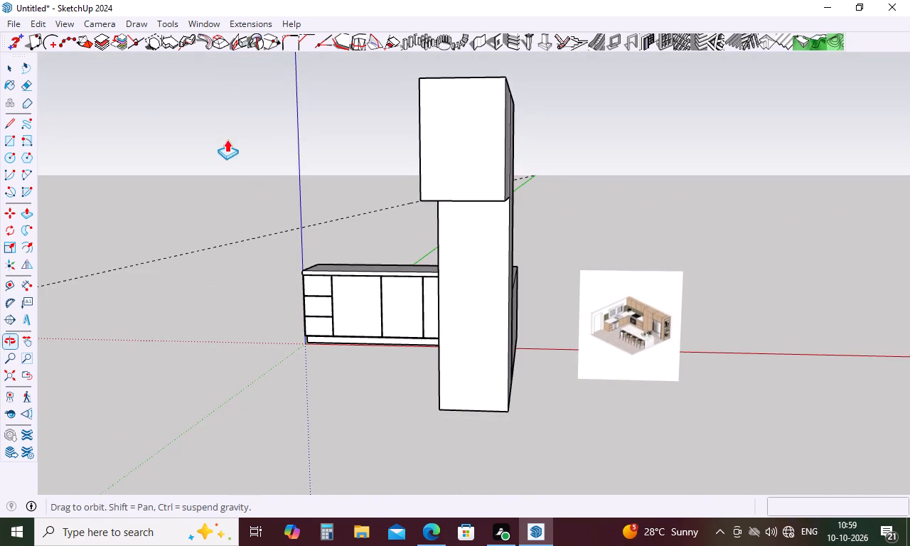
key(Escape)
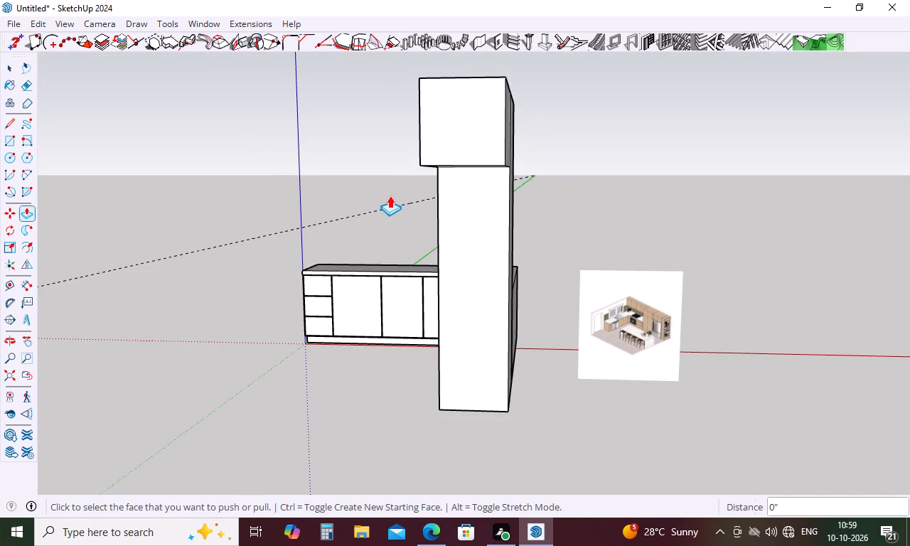
Push/Pull the upper cabinet's underside down 10" to the guide line.
middle_drag(430, 202, 708, 280)
scroll(534, 218, up, 8)
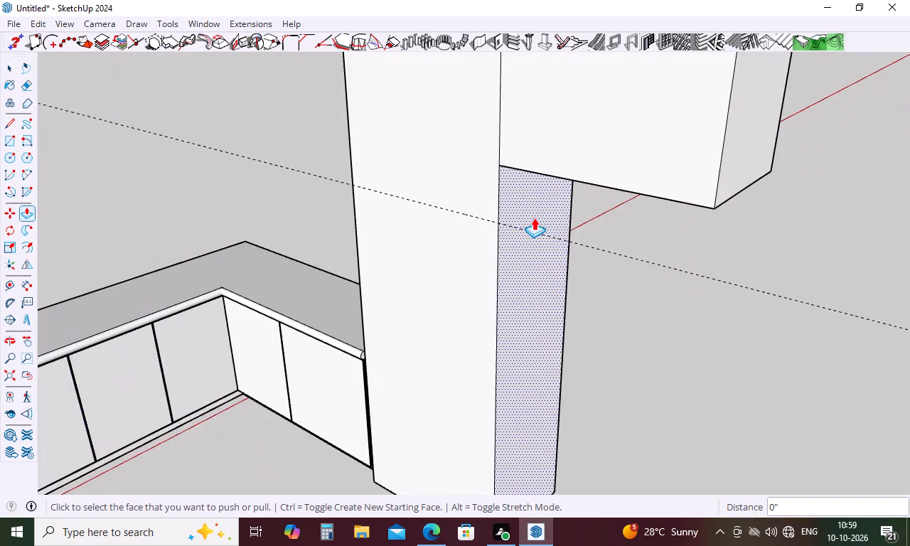
scroll(534, 218, up, 4)
middle_drag(520, 212, 462, 223)
scroll(381, 216, up, 10)
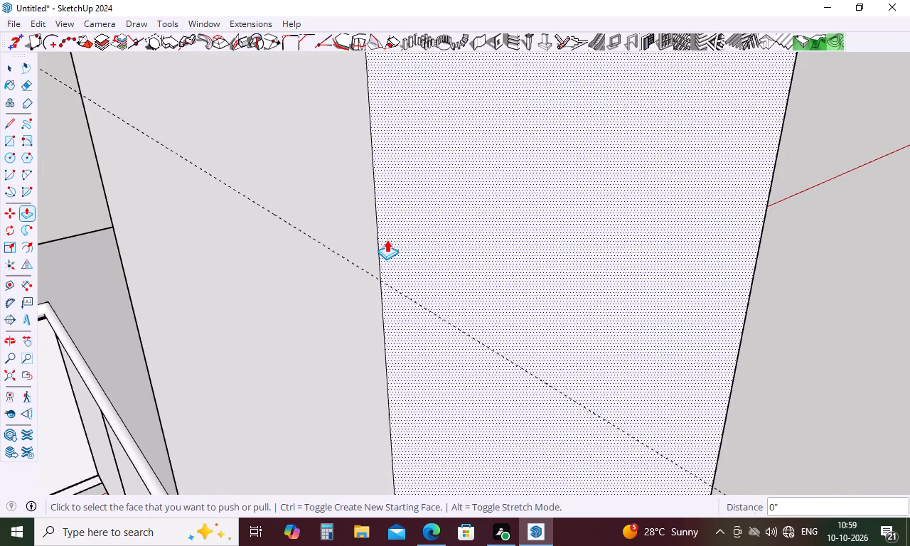
scroll(399, 254, up, 10)
middle_drag(380, 289, 296, 302)
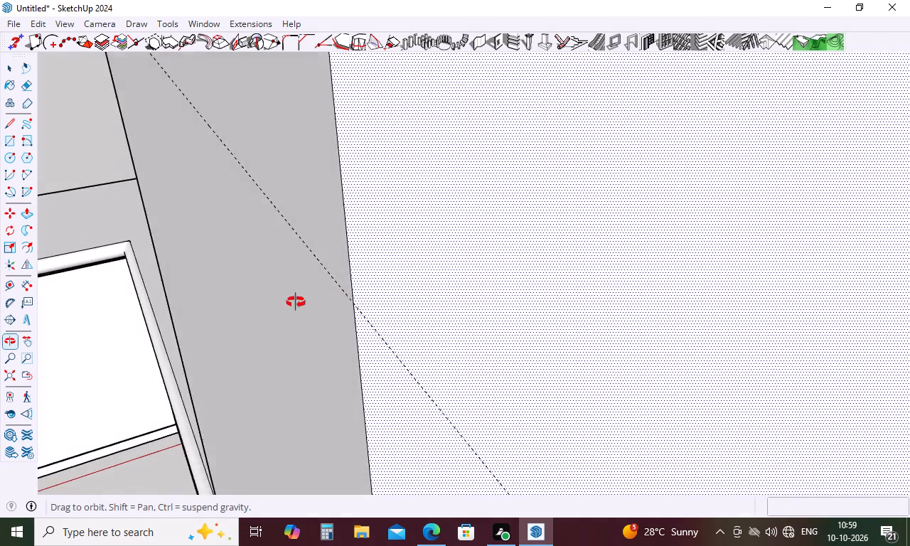
middle_drag(296, 302, 122, 266)
scroll(659, 186, down, 11)
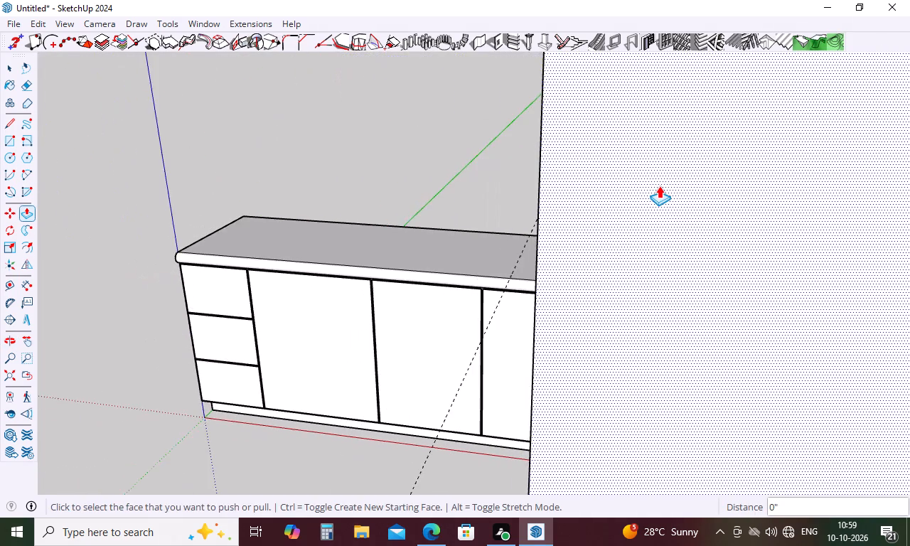
scroll(659, 186, down, 12)
scroll(459, 201, down, 4)
middle_drag(640, 202, 690, 88)
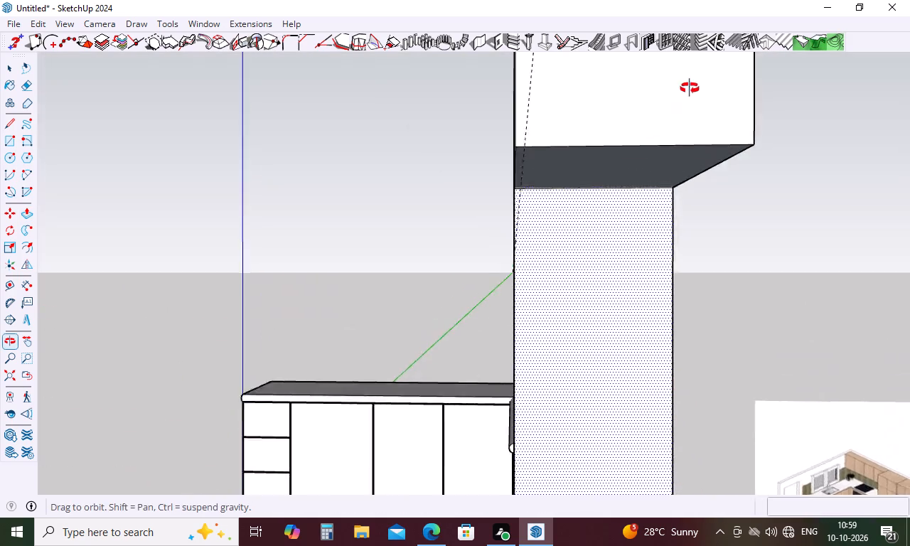
middle_drag(690, 88, 699, 71)
click(629, 145)
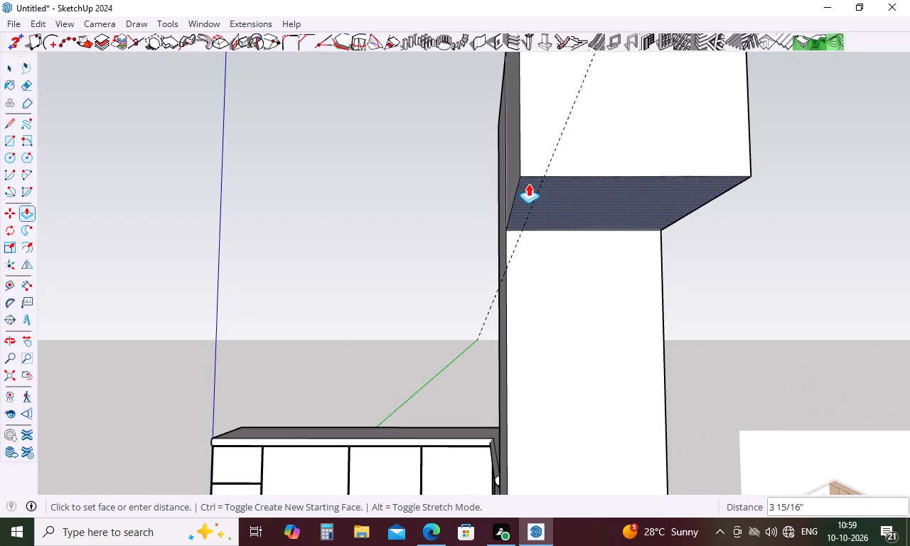
click(528, 219)
scroll(507, 244, down, 6)
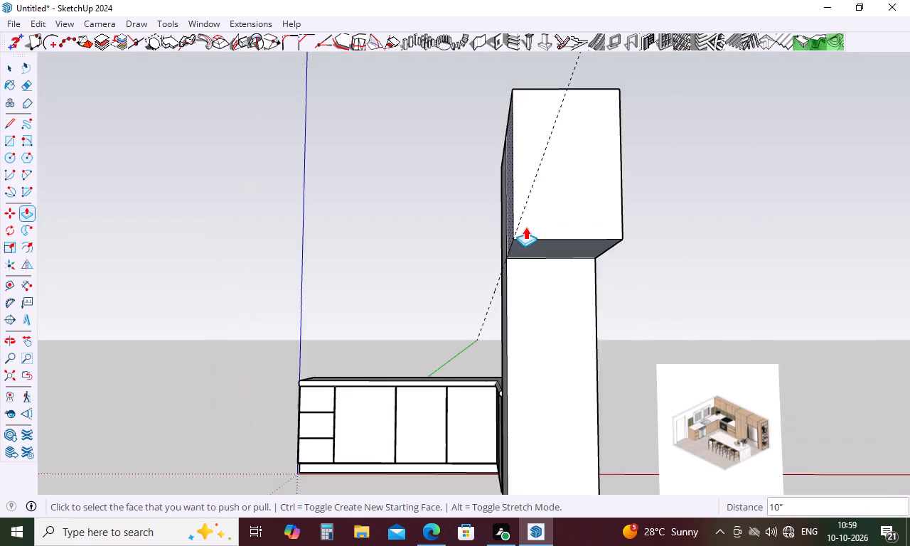
middle_drag(529, 242, 749, 353)
key(Escape)
key(space)
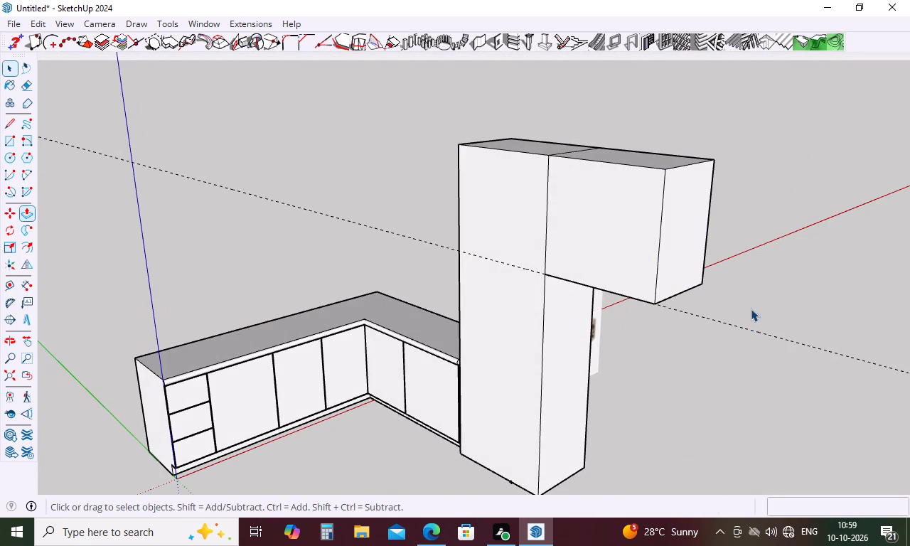
Delete all guides from the model.
click(48, 23)
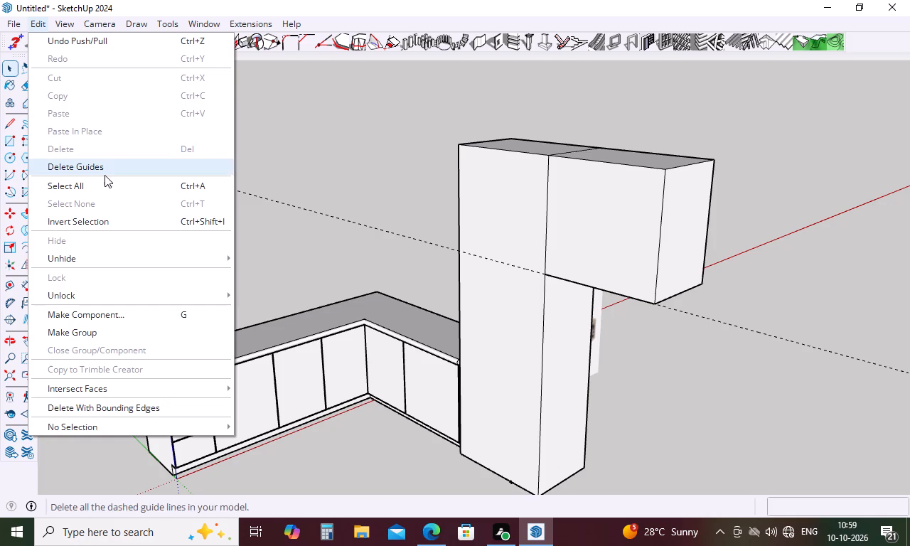
click(105, 175)
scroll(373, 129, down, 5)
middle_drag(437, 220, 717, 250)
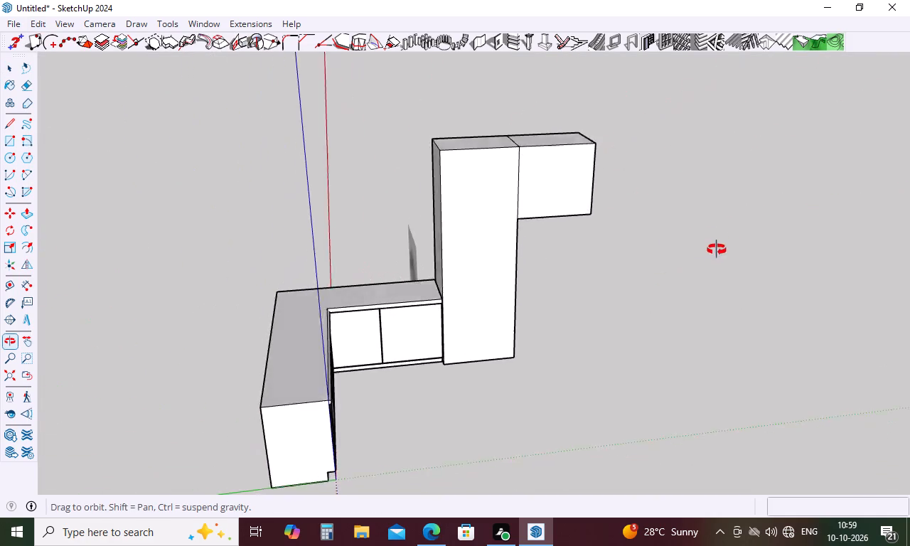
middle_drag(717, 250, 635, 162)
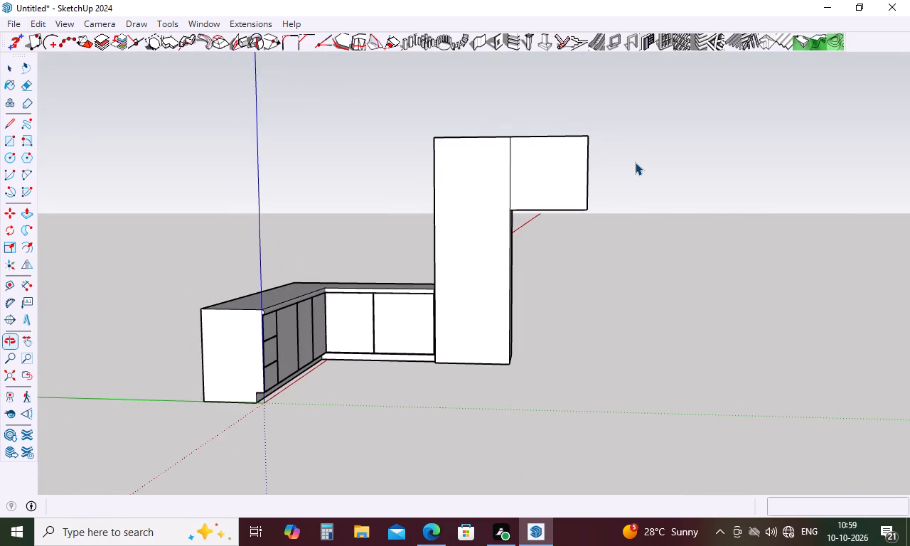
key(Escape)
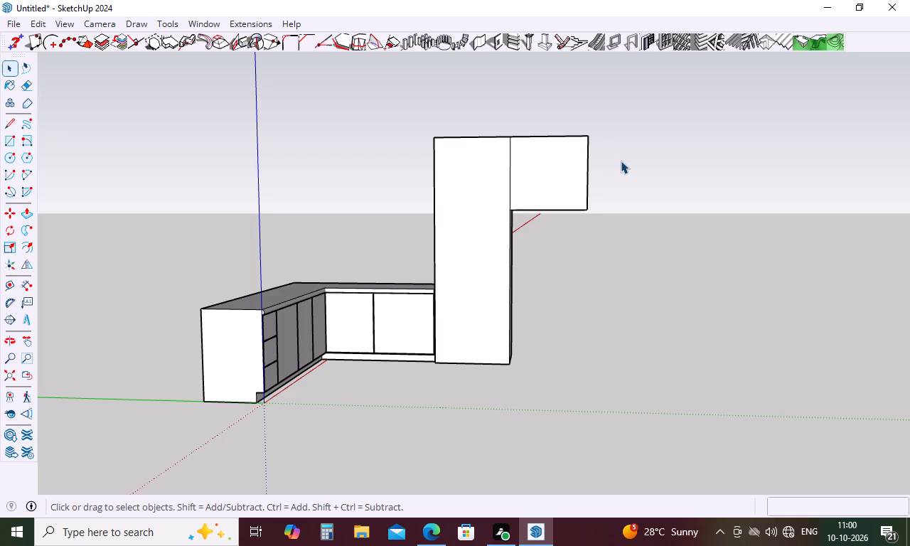
Draw a horizontal 2' by 1'2" rectangle at top level, extending outward from the upper cabinet's free end.
key(Escape)
key(r)
scroll(464, 240, down, 4)
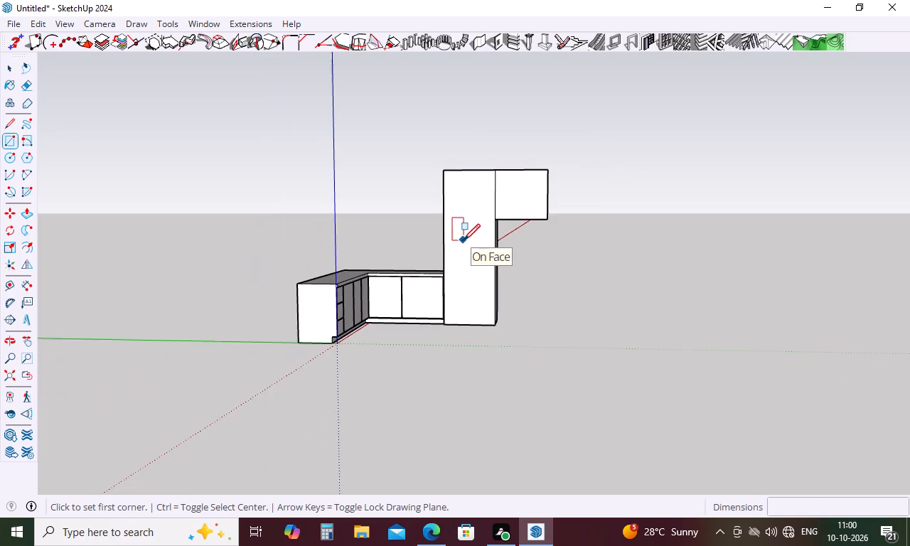
scroll(508, 241, down, 2)
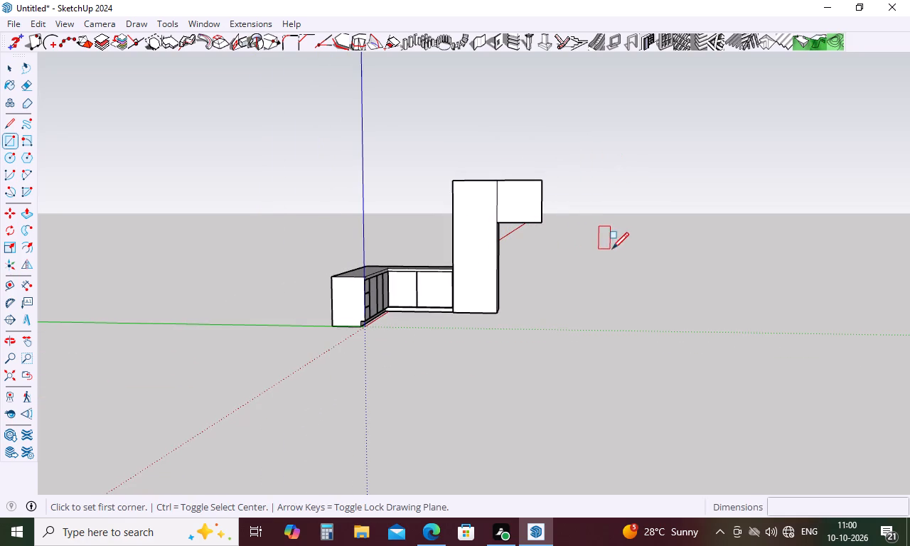
middle_drag(612, 249, 330, 301)
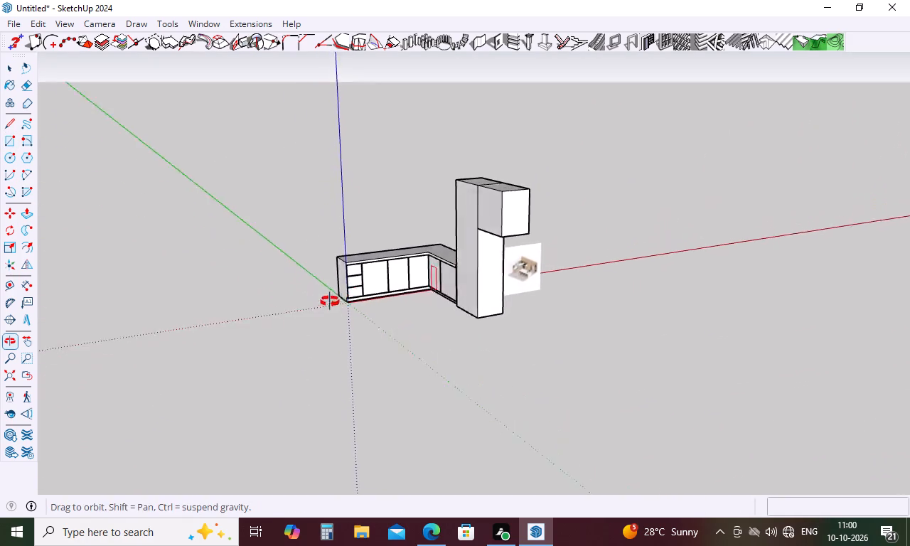
middle_drag(330, 301, 286, 312)
click(488, 200)
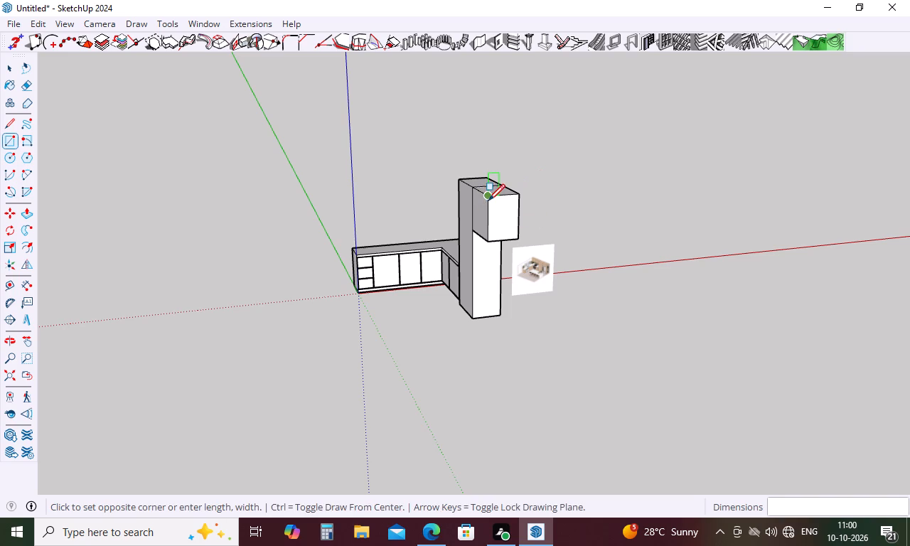
middle_drag(529, 233, 496, 346)
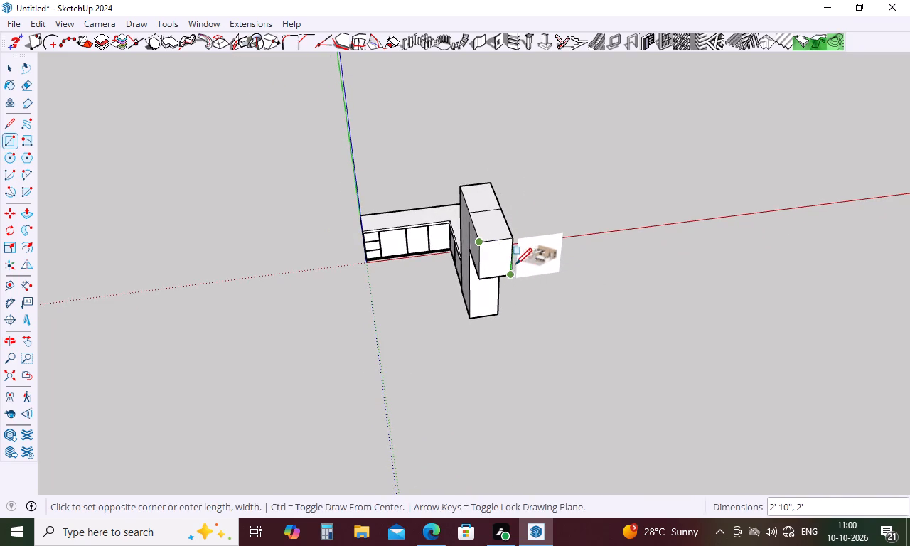
middle_drag(515, 249, 505, 368)
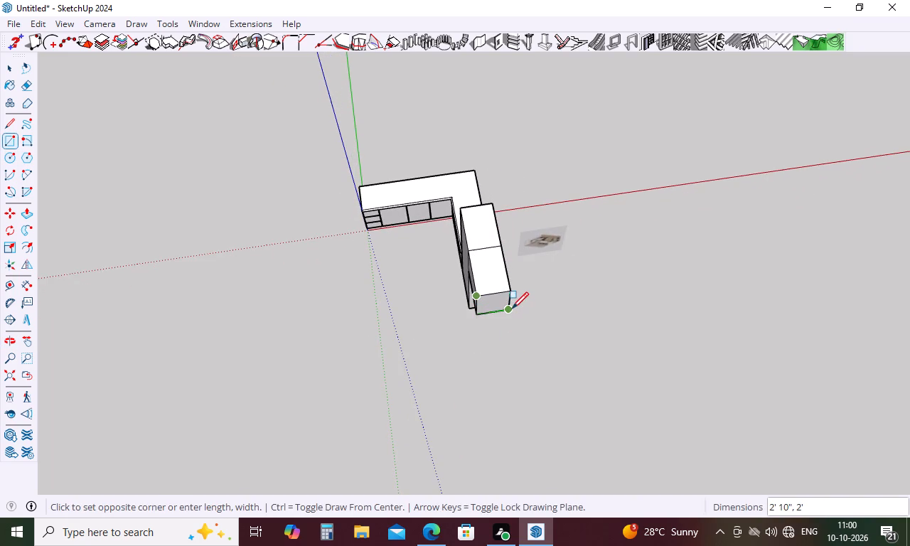
middle_drag(512, 304, 511, 339)
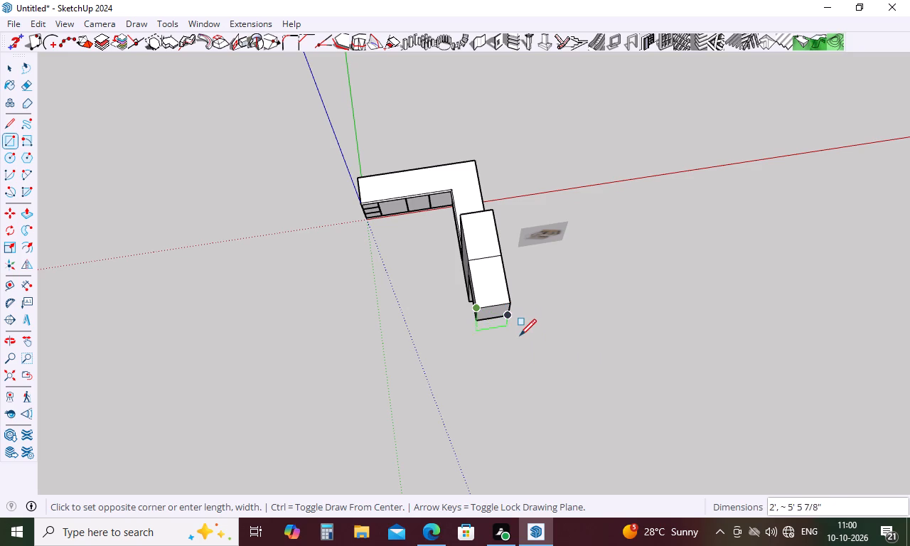
middle_drag(520, 341, 535, 313)
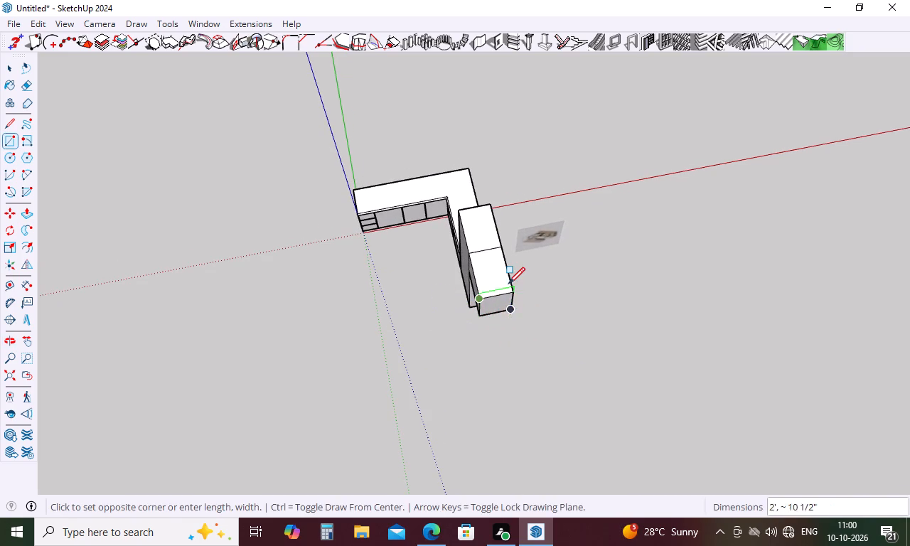
key(Up)
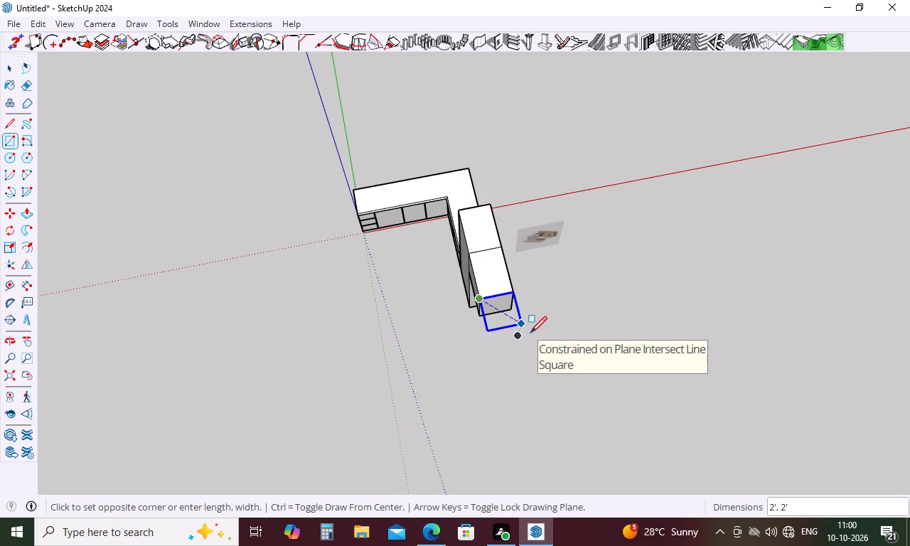
key(2)
text('.)
key(BackSpace)
text(,1.)
key(6)
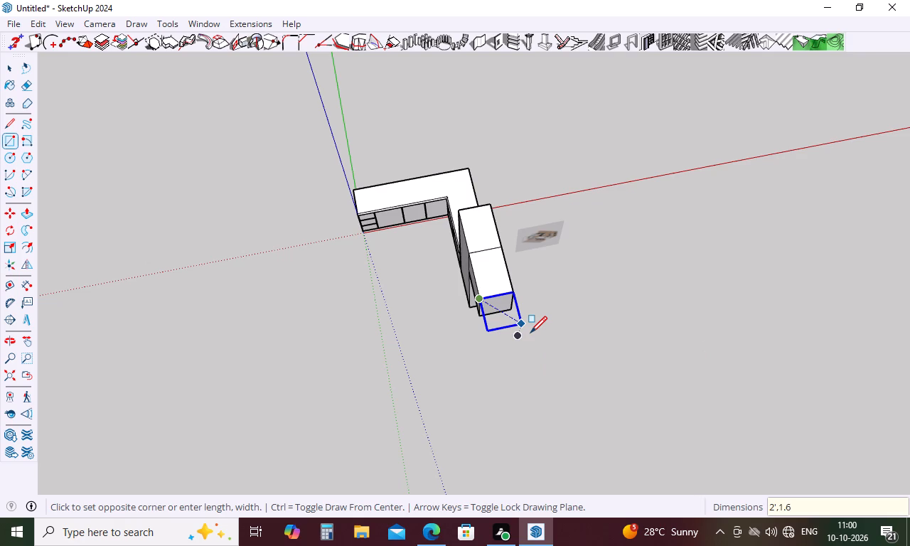
key(BackSpace)
key(BackSpace)
key(apostrophe)
key(2)
key(shift+quotedbl)
key(Return)
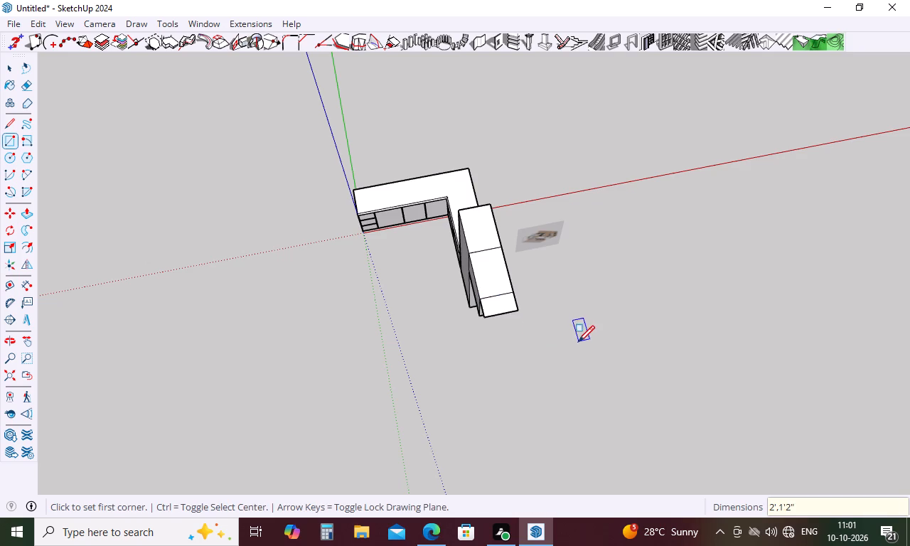
key(Escape)
Push/Pull the new rectangle down 9' to the level of the tall unit's bottom edge.
middle_drag(565, 347, 837, 109)
key(Escape)
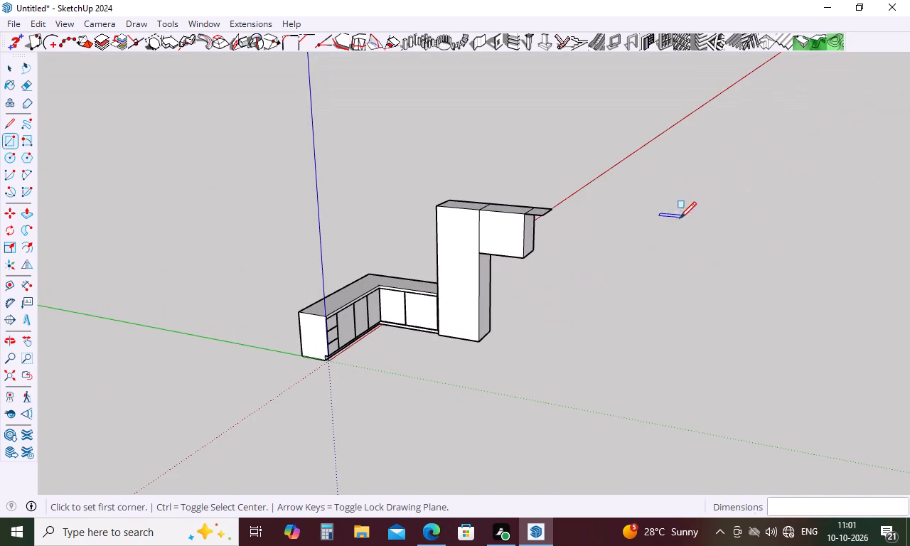
key(space)
text(p)
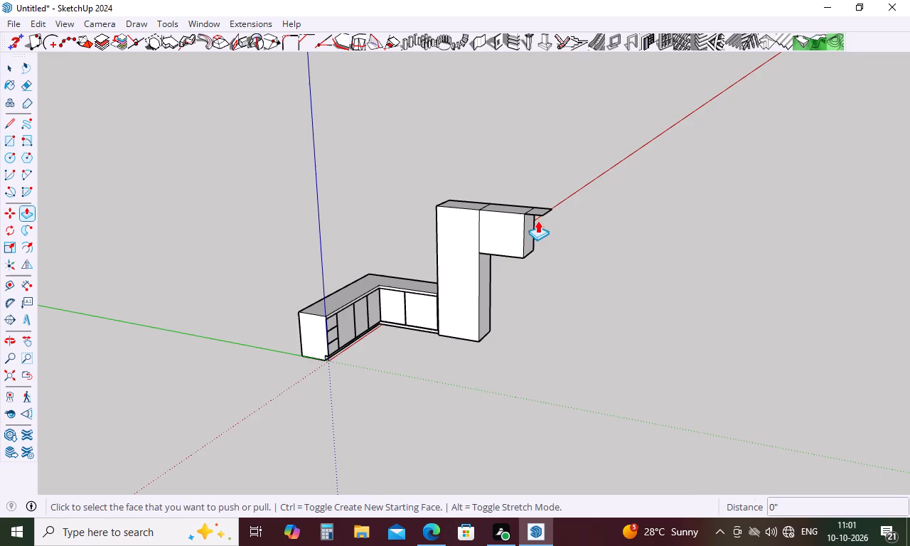
drag(542, 213, 542, 227)
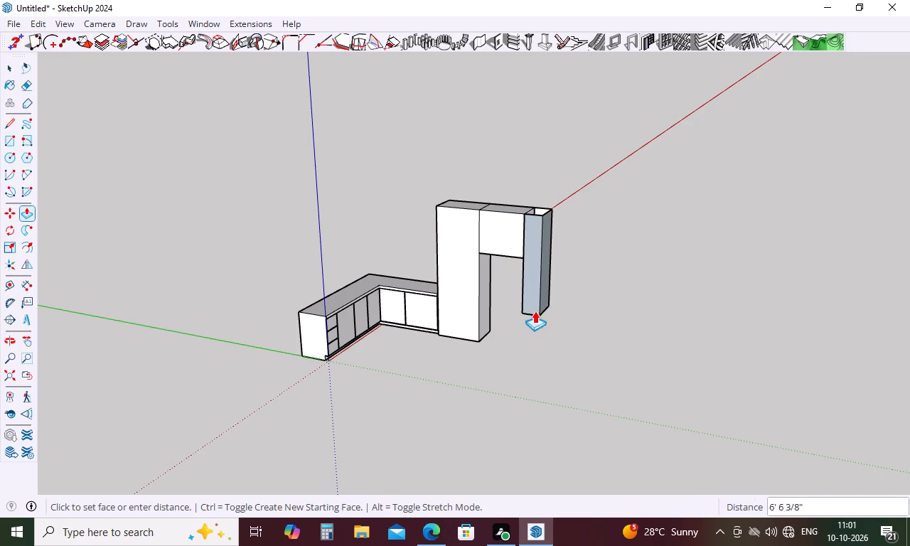
click(449, 334)
key(Escape)
Close the open top of the new column with a 2' by 1'2" rectangle drawn between its opposite corners.
middle_drag(644, 275, 582, 473)
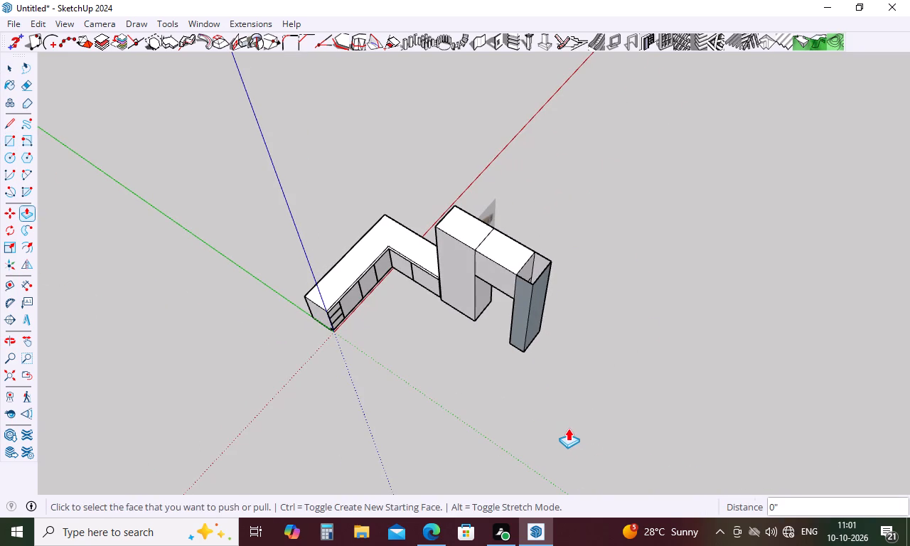
key(space)
key(r)
scroll(546, 254, up, 11)
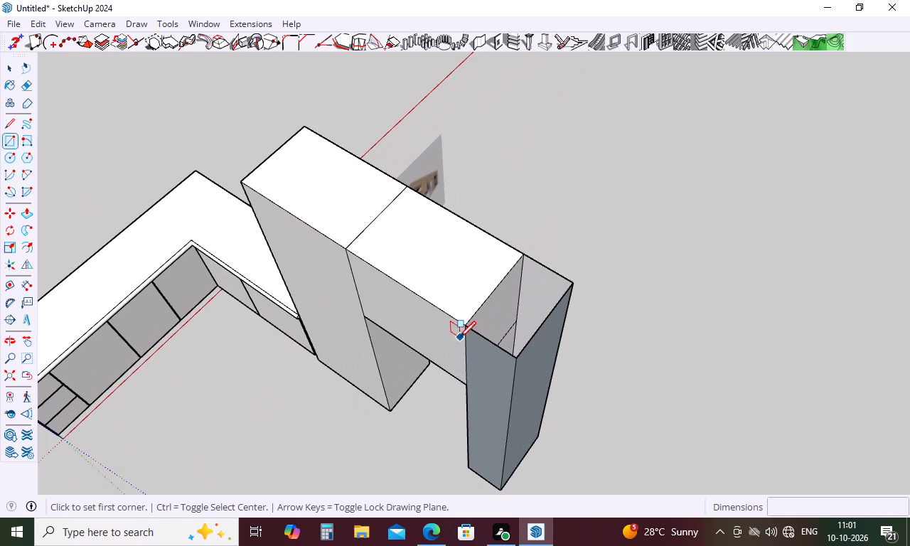
click(468, 327)
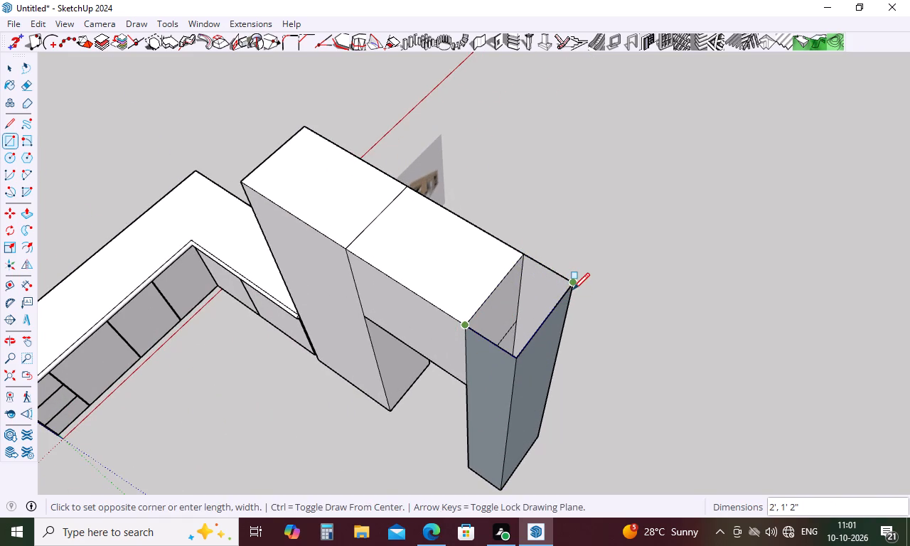
click(574, 289)
key(Escape)
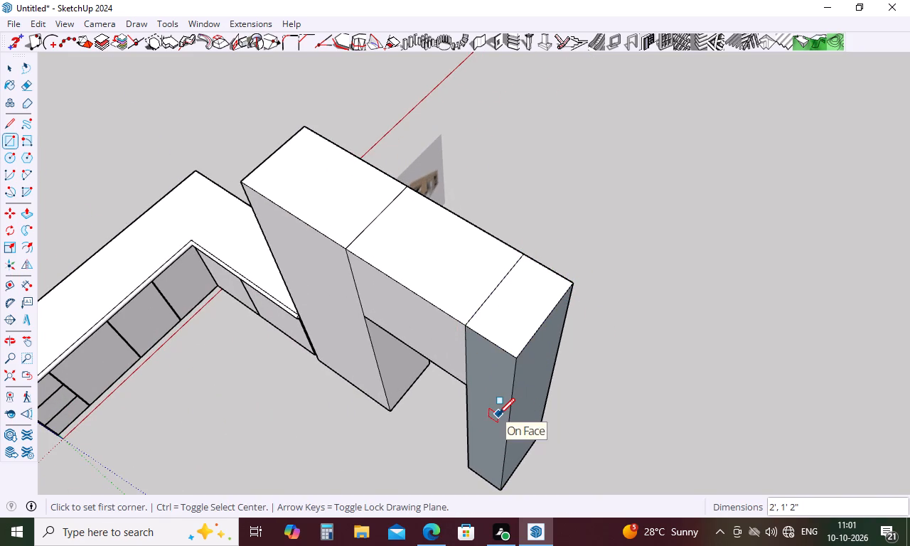
Group the connected tall unit, upper cabinet and new end column, then deselect the group.
key(space)
triple_click(502, 383)
double_click(502, 383)
double_click(502, 383)
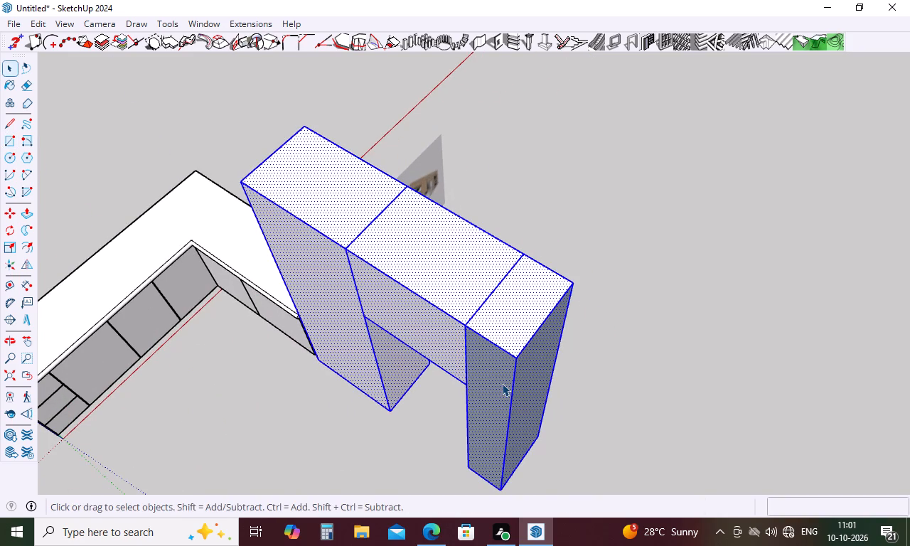
right_click(507, 380)
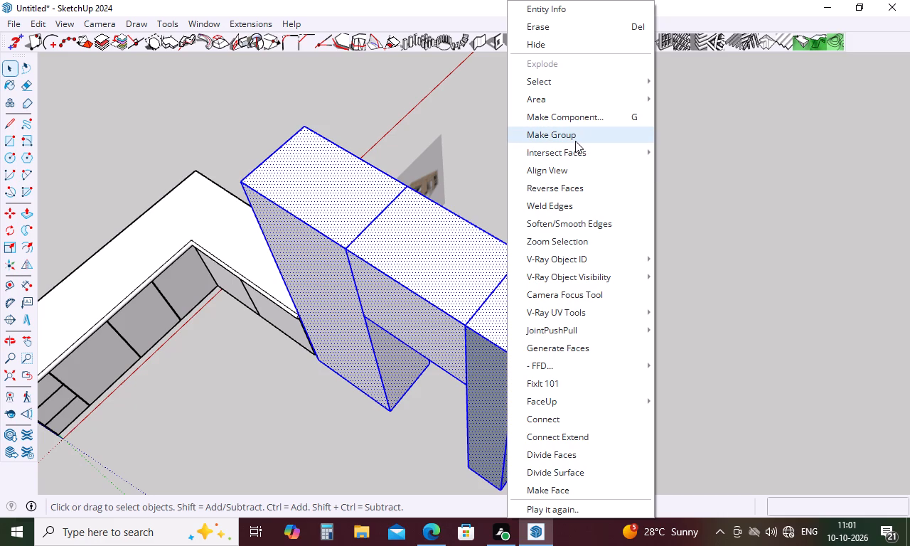
click(575, 141)
key(space)
click(646, 365)
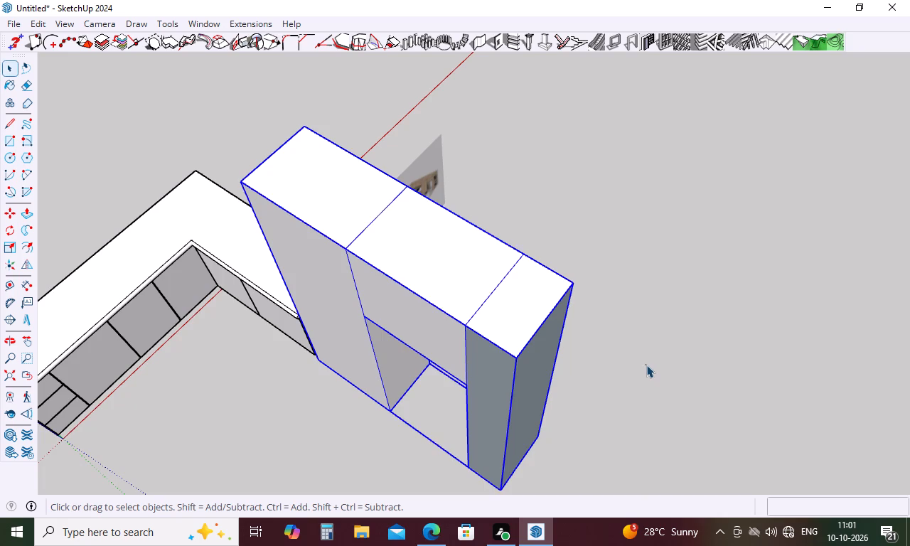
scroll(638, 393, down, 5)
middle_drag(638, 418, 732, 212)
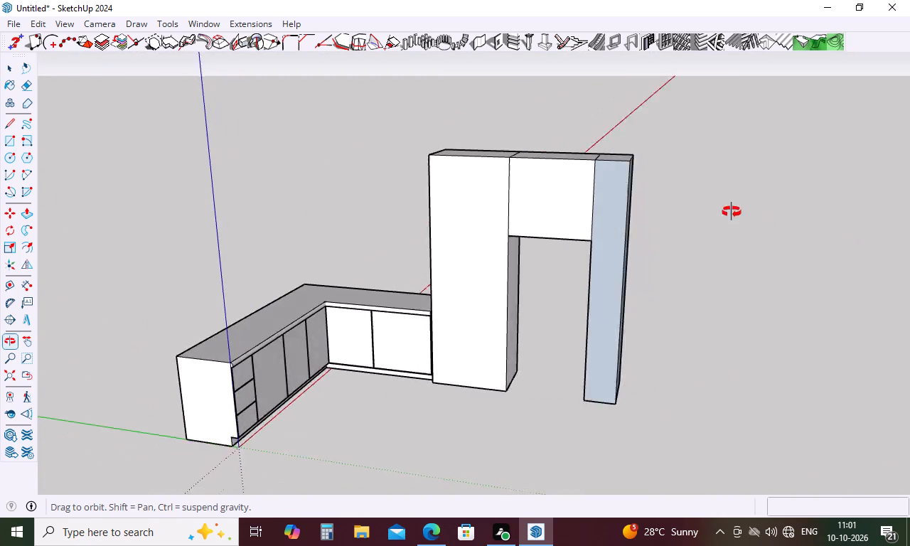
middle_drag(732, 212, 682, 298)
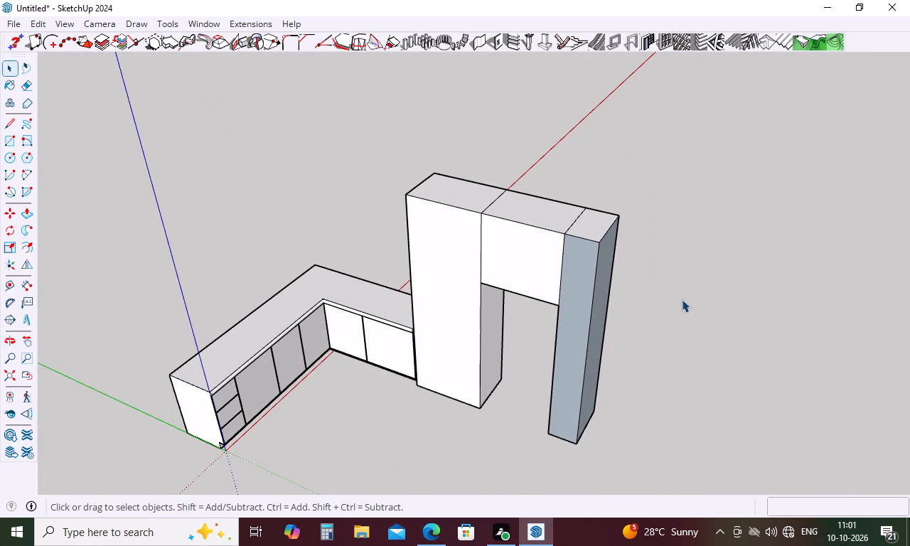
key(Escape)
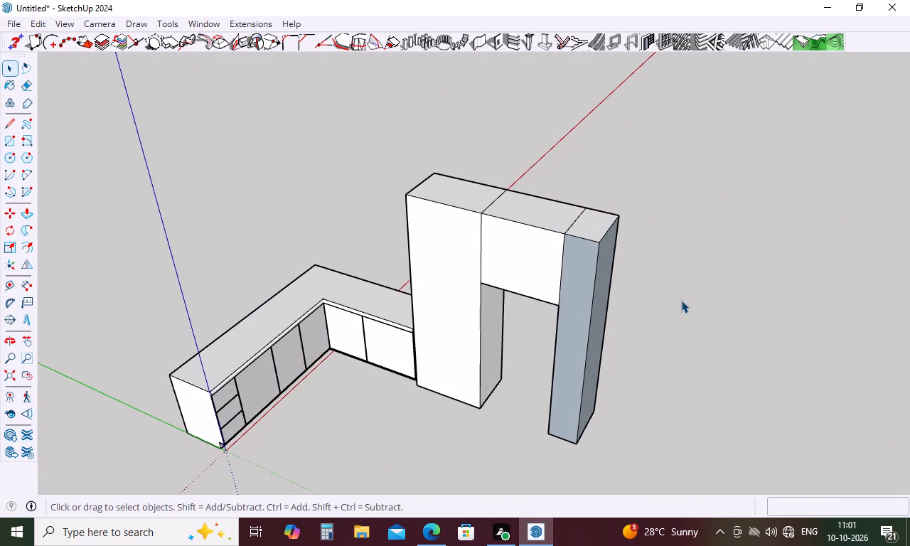
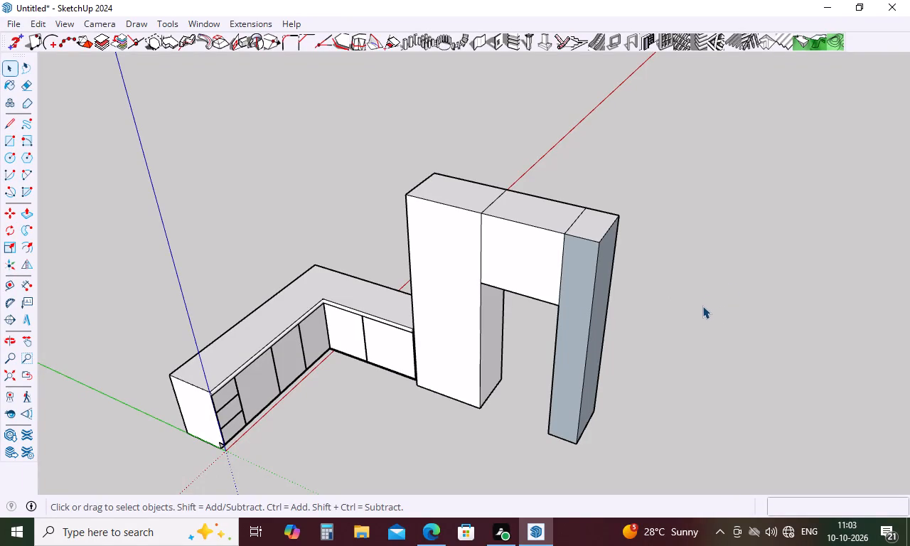
Open the tall-unit group for editing, reverse the end column's front and outer side faces, and exit the group.
click(575, 301)
right_click(577, 298)
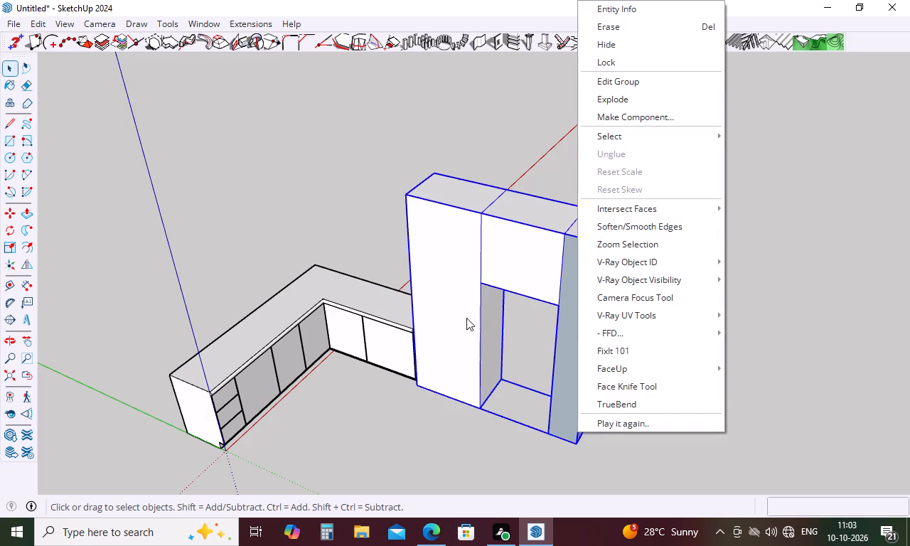
triple_click(466, 318)
click(569, 313)
right_click(569, 313)
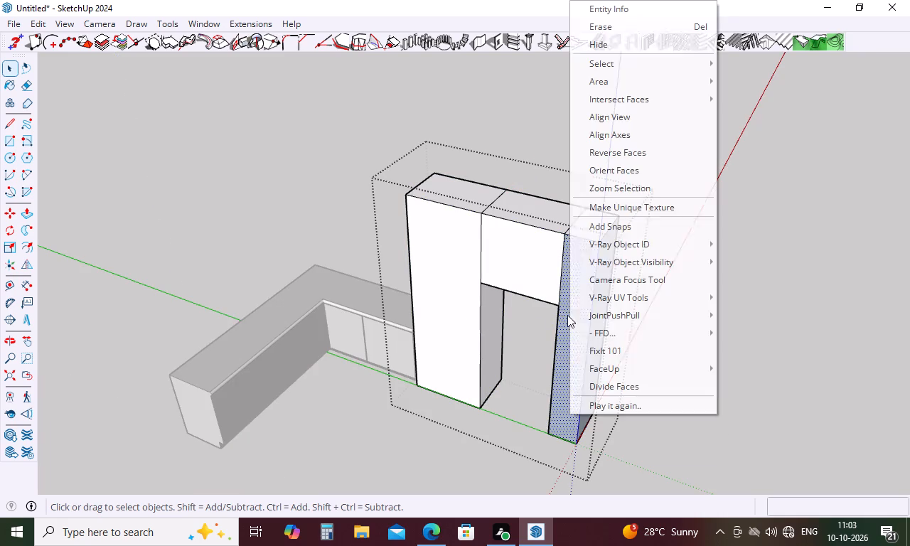
click(638, 155)
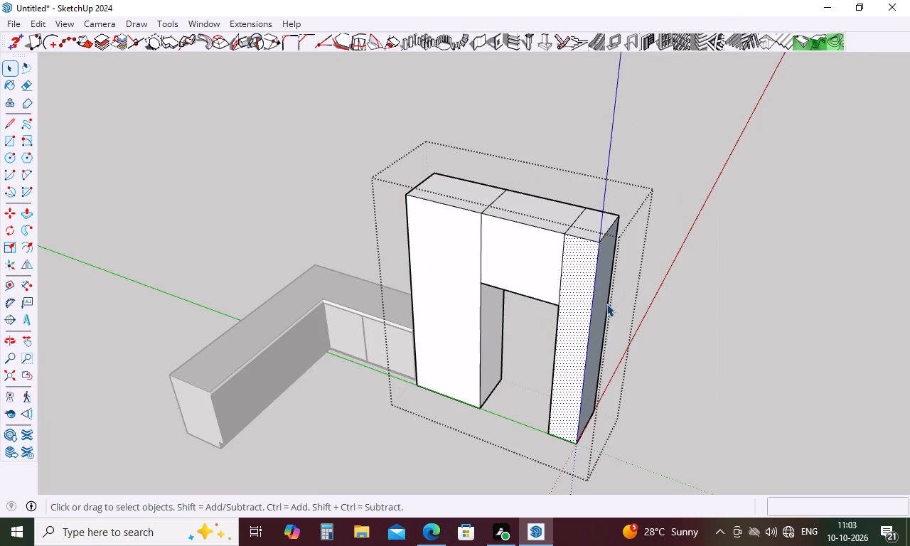
click(601, 308)
right_click(601, 308)
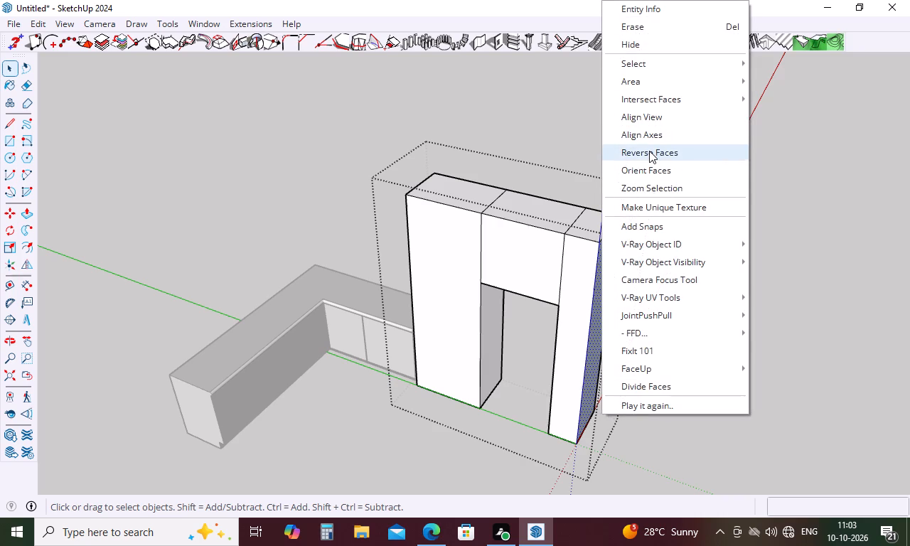
click(649, 151)
click(714, 252)
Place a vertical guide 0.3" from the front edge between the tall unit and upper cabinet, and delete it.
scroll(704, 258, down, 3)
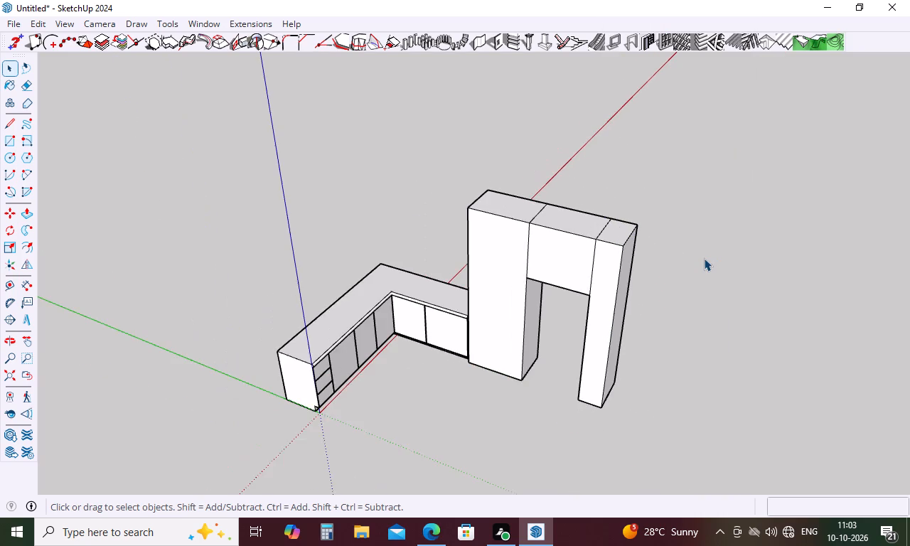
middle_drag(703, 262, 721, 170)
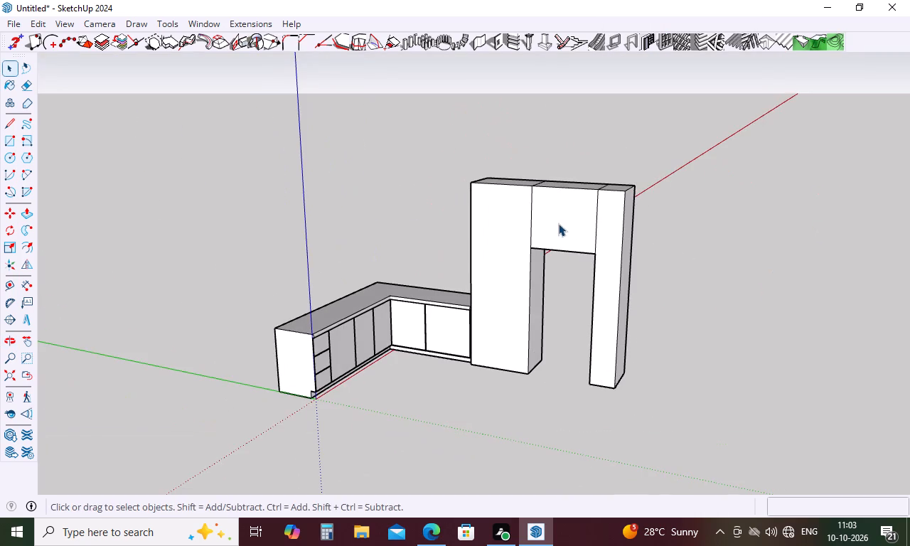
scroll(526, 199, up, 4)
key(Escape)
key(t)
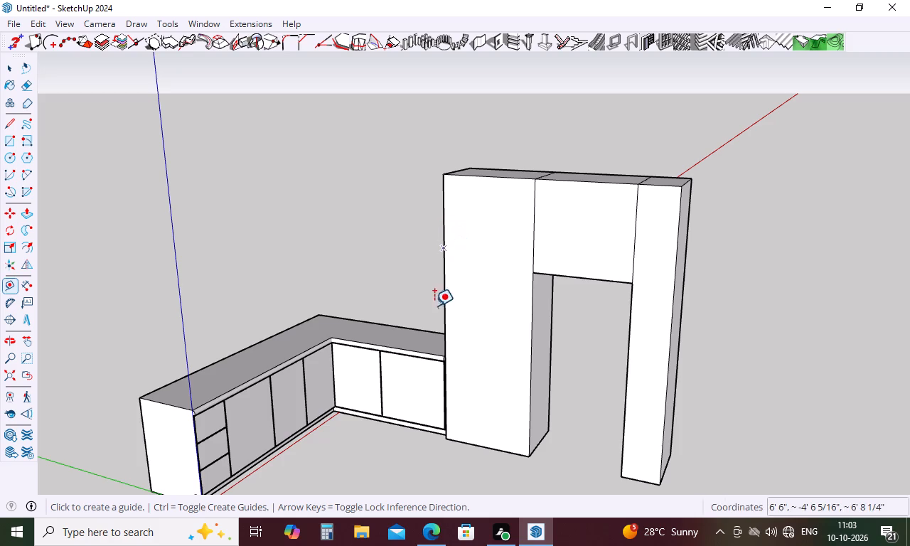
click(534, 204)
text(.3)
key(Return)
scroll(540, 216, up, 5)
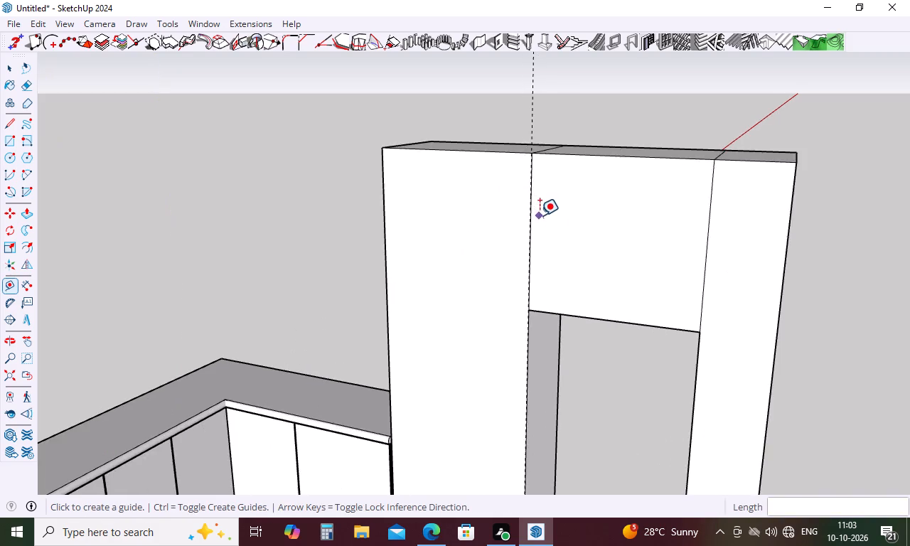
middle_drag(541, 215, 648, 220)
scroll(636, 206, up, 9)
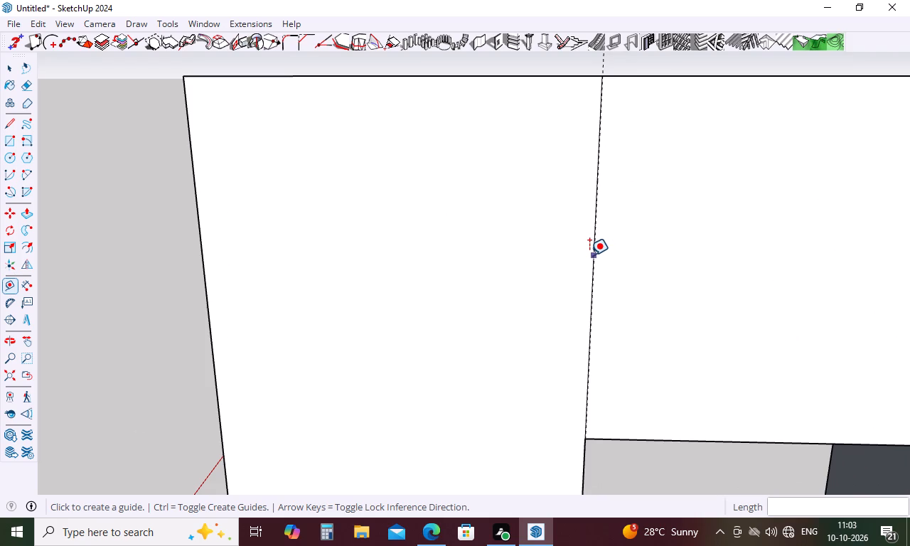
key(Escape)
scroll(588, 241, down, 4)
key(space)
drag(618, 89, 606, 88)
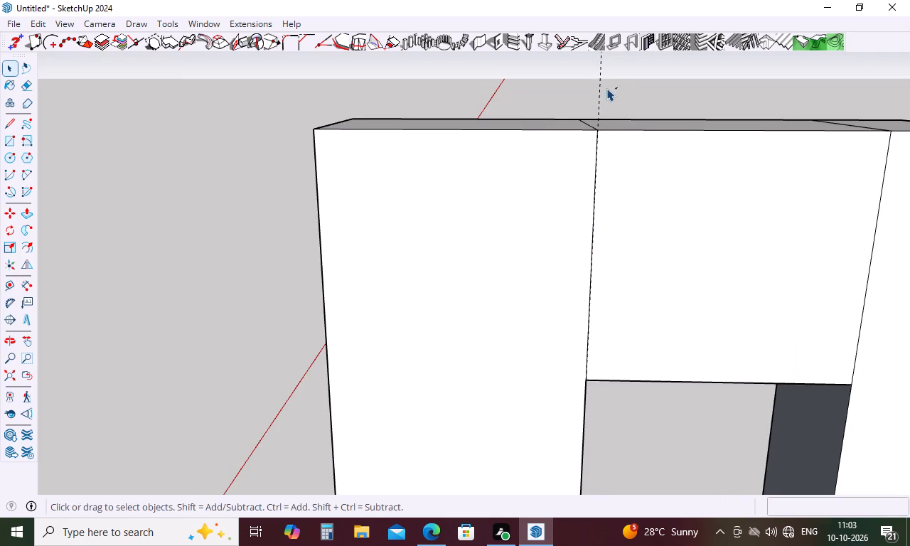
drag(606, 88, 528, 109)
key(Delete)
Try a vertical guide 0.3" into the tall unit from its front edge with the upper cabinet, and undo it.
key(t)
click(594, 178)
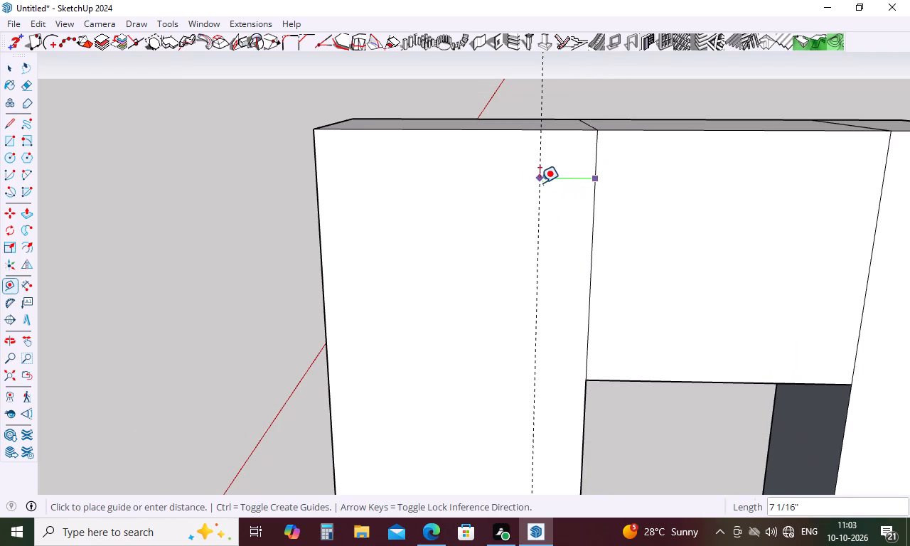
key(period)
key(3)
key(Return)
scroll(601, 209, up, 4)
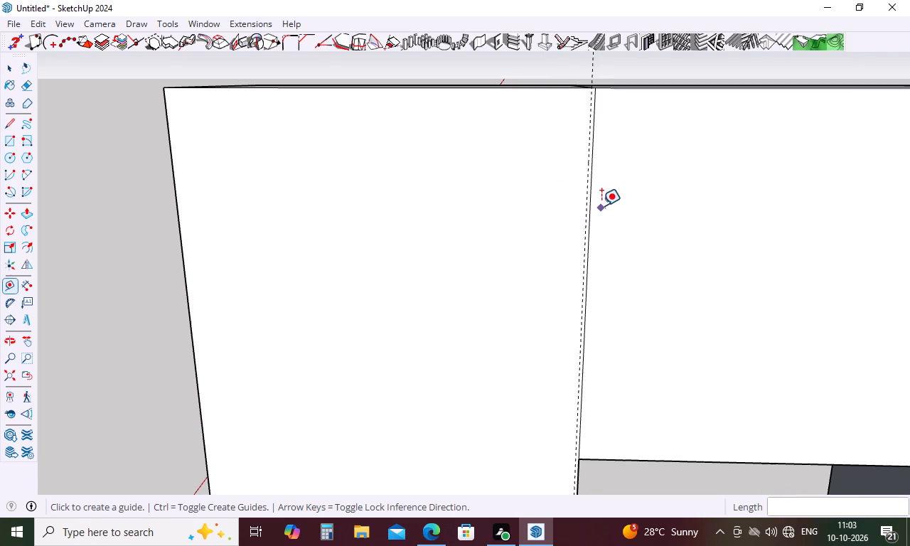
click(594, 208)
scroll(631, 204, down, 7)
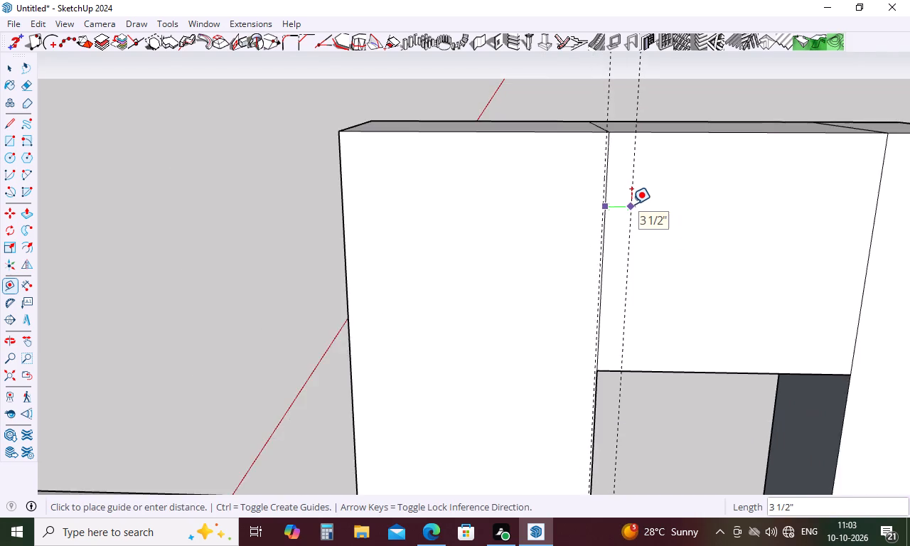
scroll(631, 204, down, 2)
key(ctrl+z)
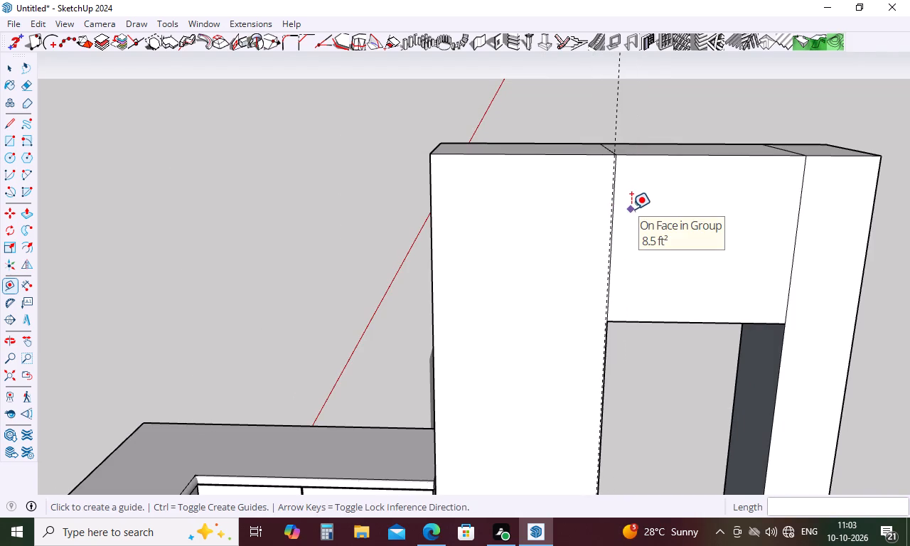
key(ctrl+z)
Inside the tall-unit group, select all connected geometry, make it a nested group, and exit the group.
key(space)
triple_click(639, 226)
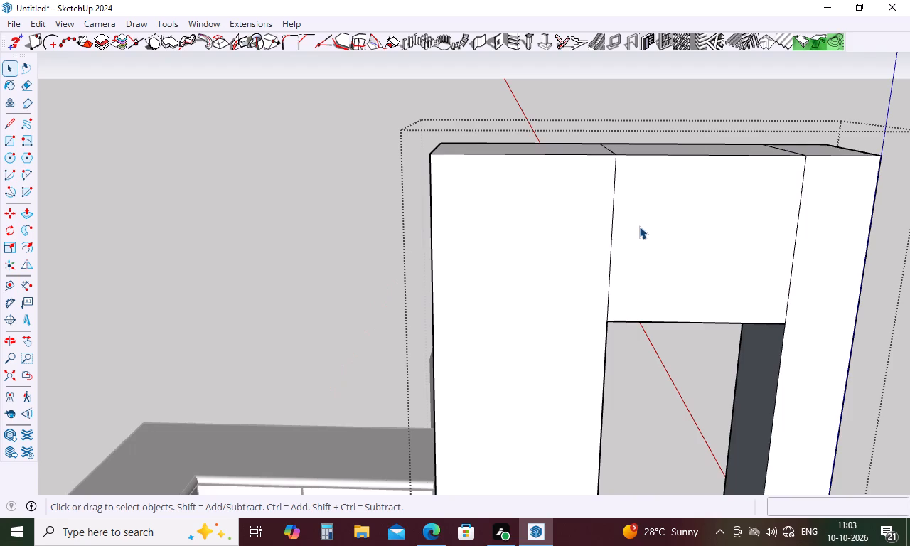
double_click(639, 226)
right_click(639, 227)
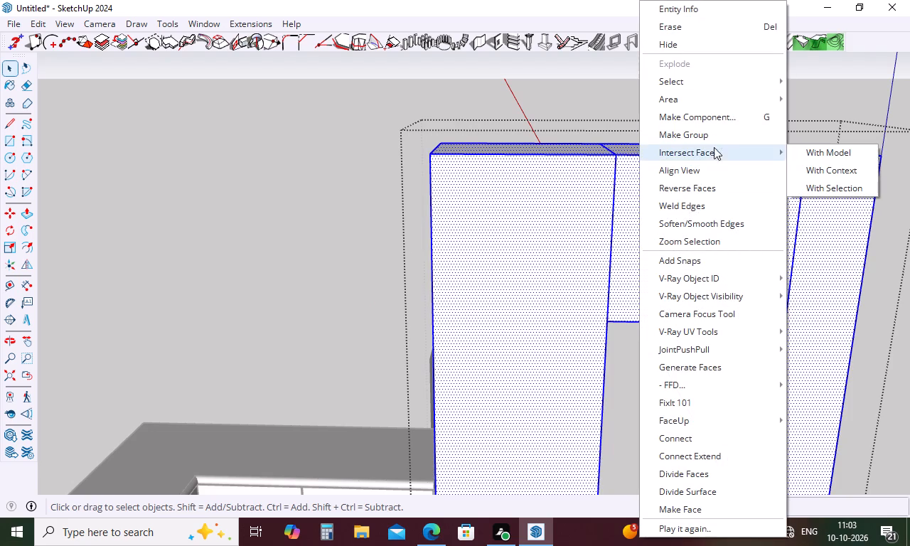
click(722, 139)
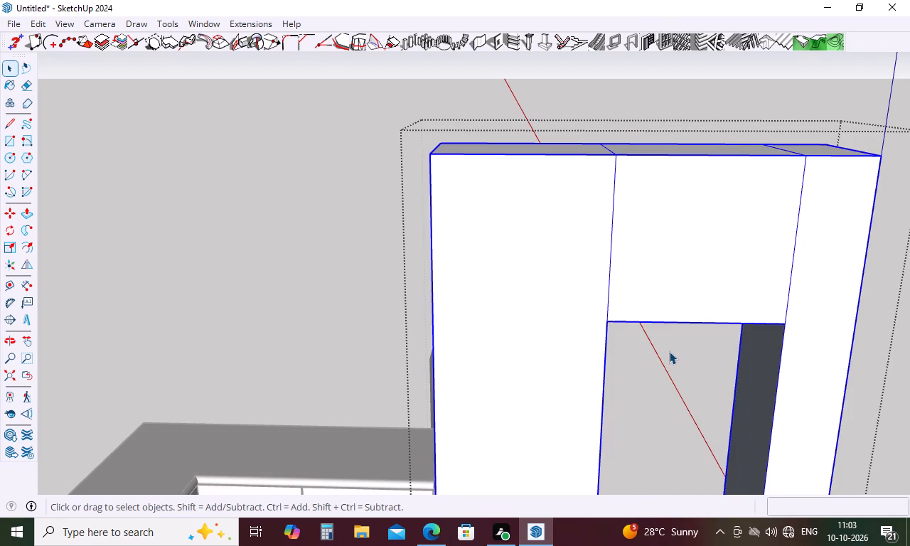
click(670, 354)
key(Escape)
Place vertical guides 0.15" to each side of the front edge between the tall unit and the upper cabinet.
key(t)
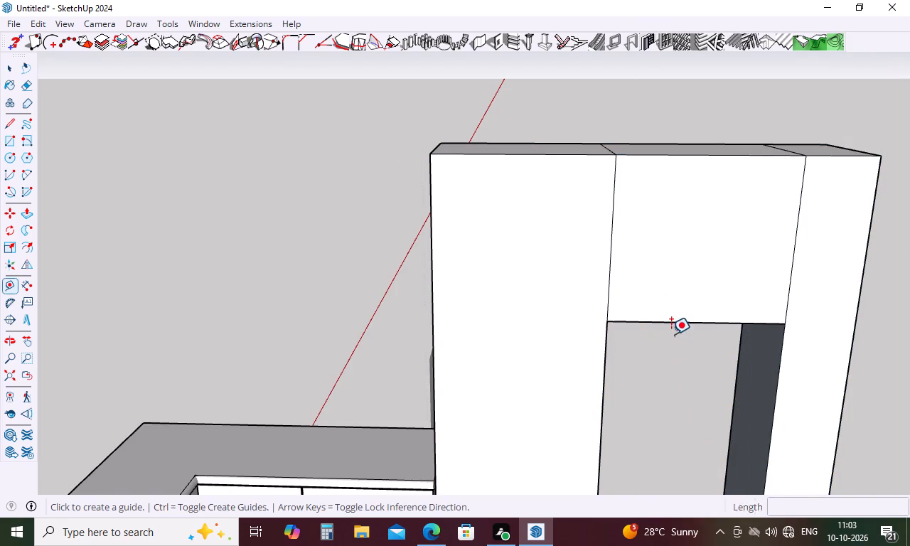
click(611, 244)
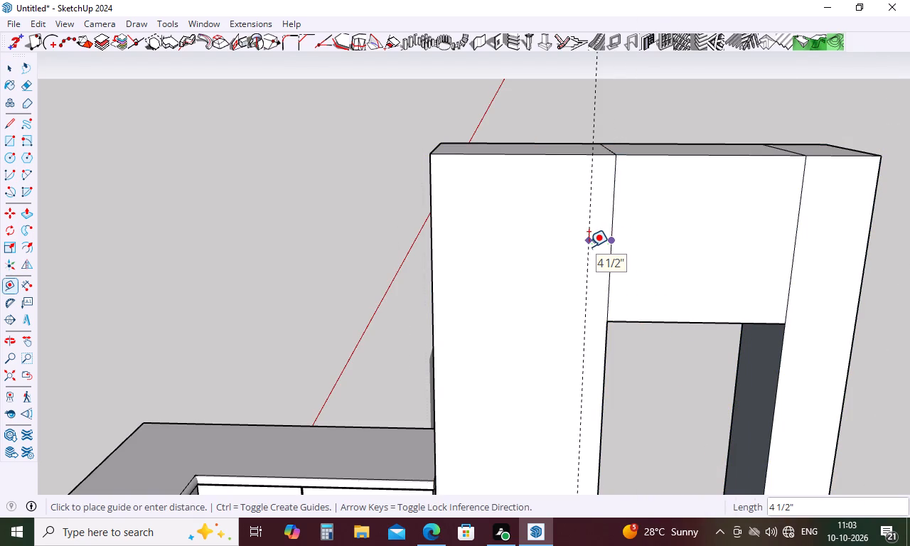
text(.3)
key(BackSpace)
text(15)
key(Return)
scroll(621, 225, up, 9)
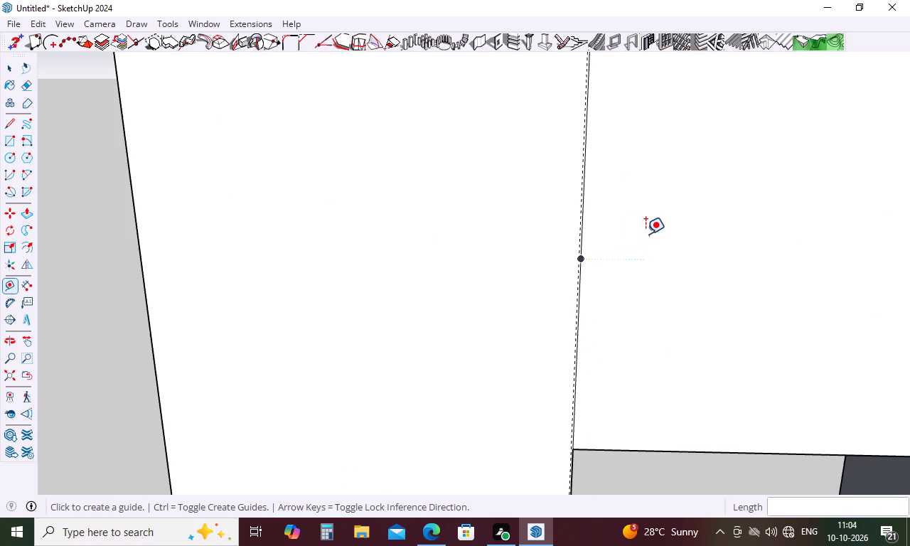
scroll(588, 282, up, 9)
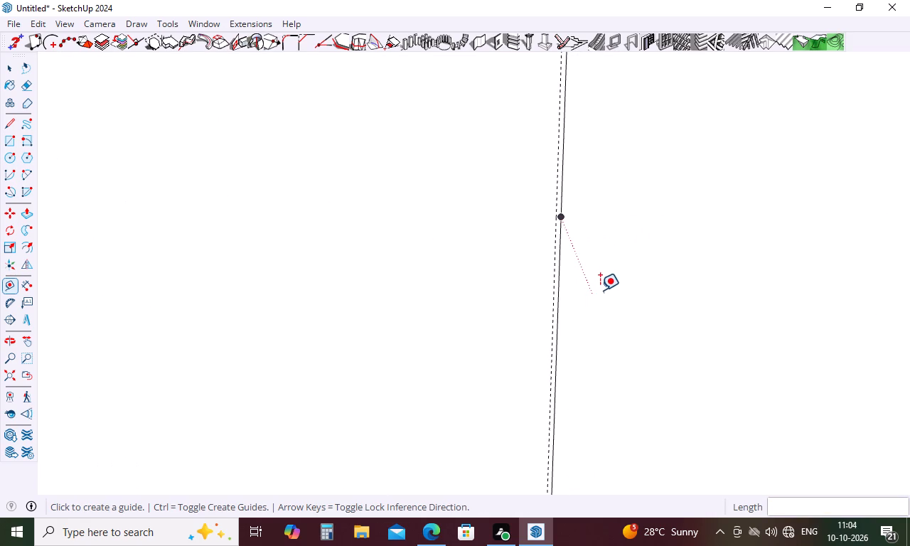
click(562, 258)
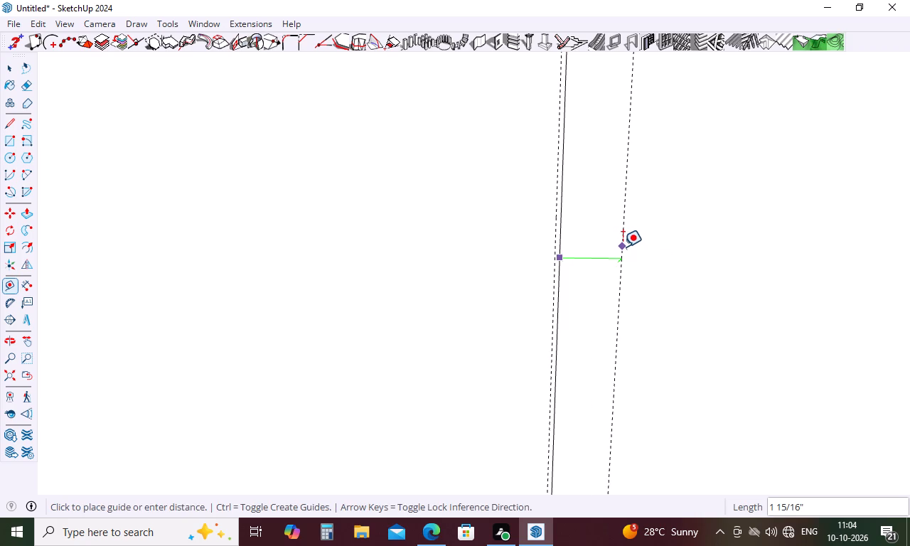
key(period)
text(15)
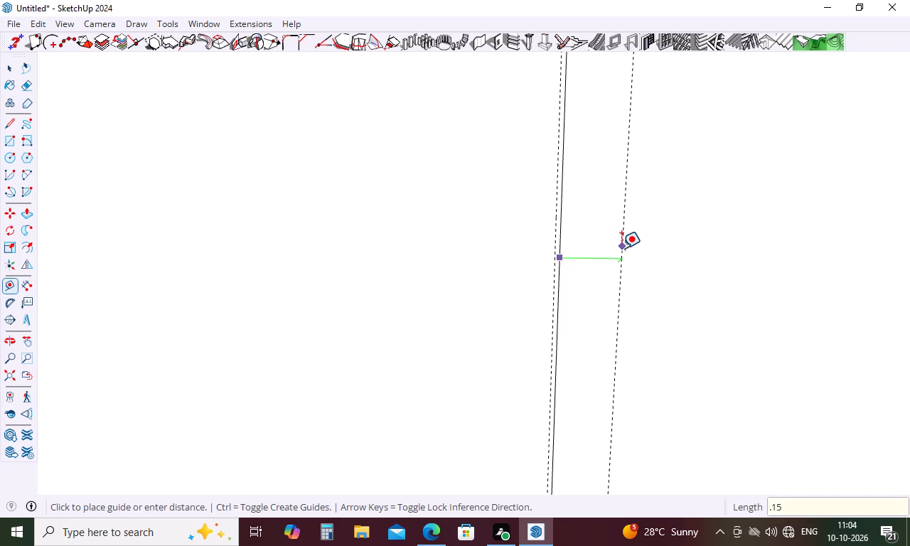
key(Return)
Place vertical guides 0.15" to each side of the front edge between the upper cabinet and the end column.
scroll(464, 279, down, 19)
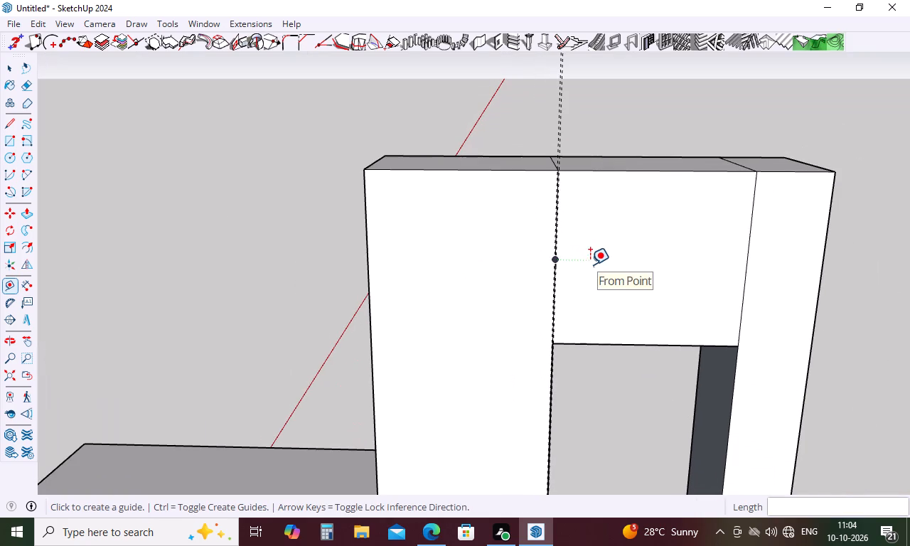
click(748, 238)
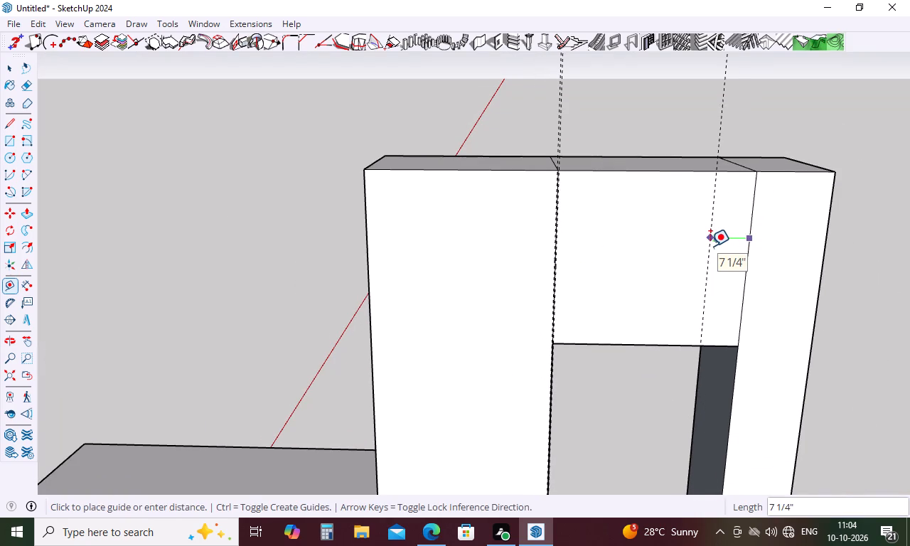
key(period)
text(15)
key(Return)
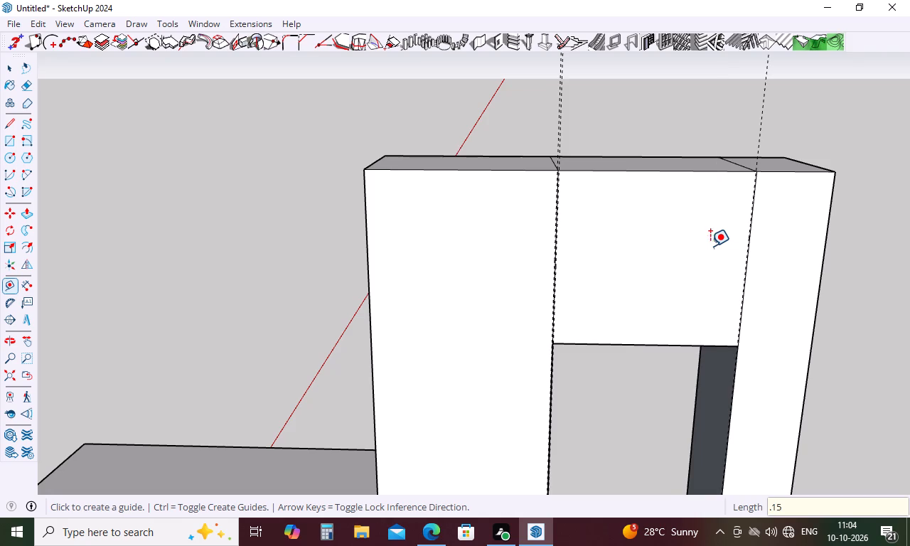
scroll(759, 252, up, 15)
click(732, 250)
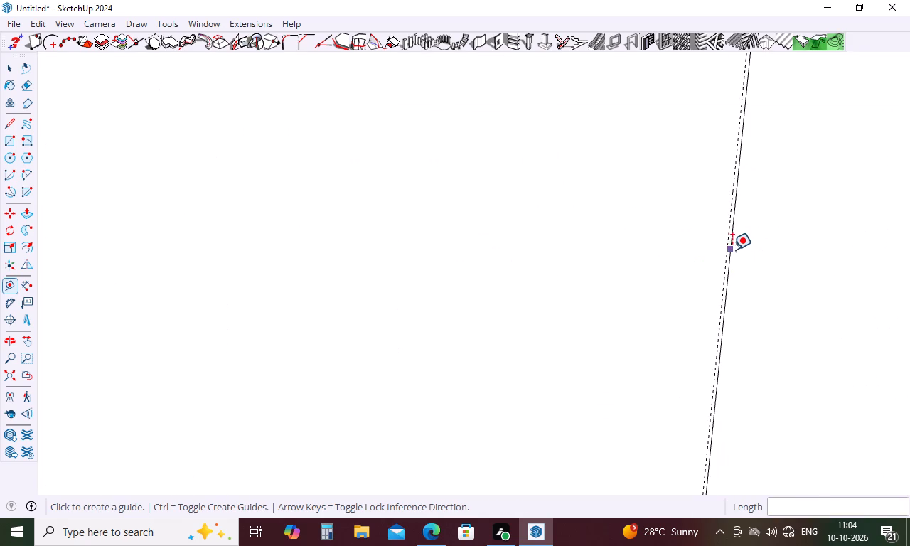
text(.15)
key(Return)
Place a vertical guide 0.15" inward from the end column's outer front edge.
scroll(538, 289, down, 10)
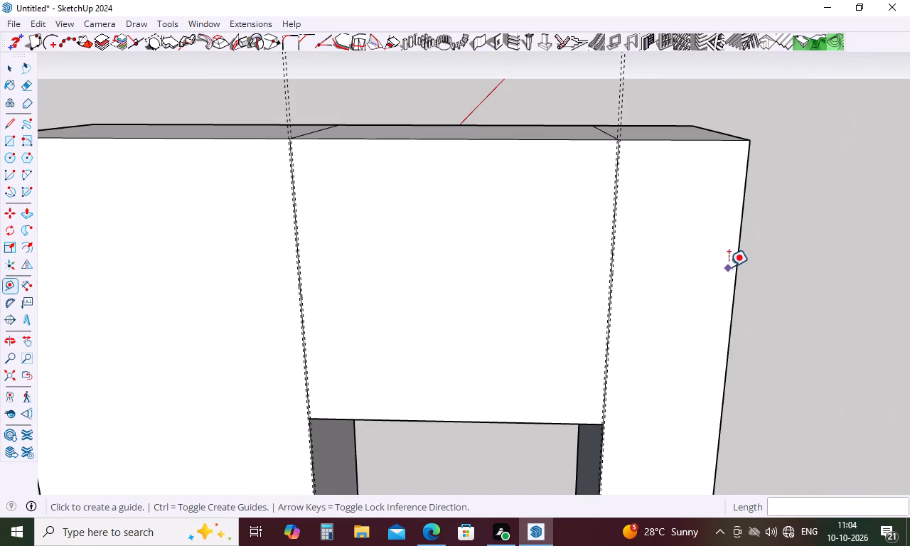
click(733, 263)
text(.15)
key(Return)
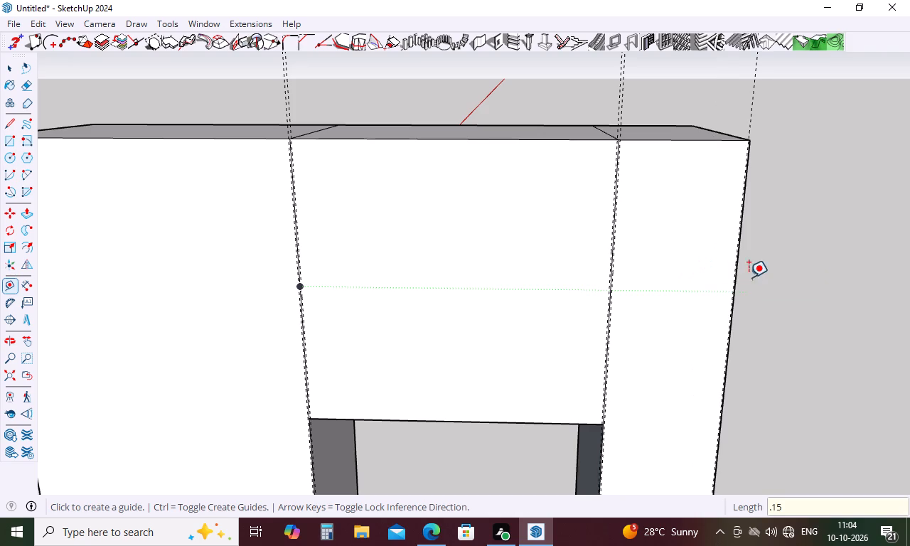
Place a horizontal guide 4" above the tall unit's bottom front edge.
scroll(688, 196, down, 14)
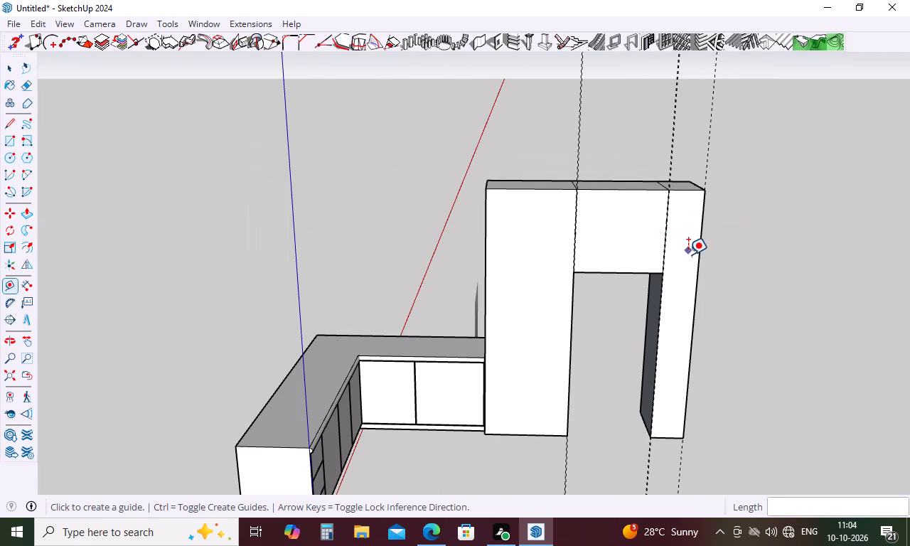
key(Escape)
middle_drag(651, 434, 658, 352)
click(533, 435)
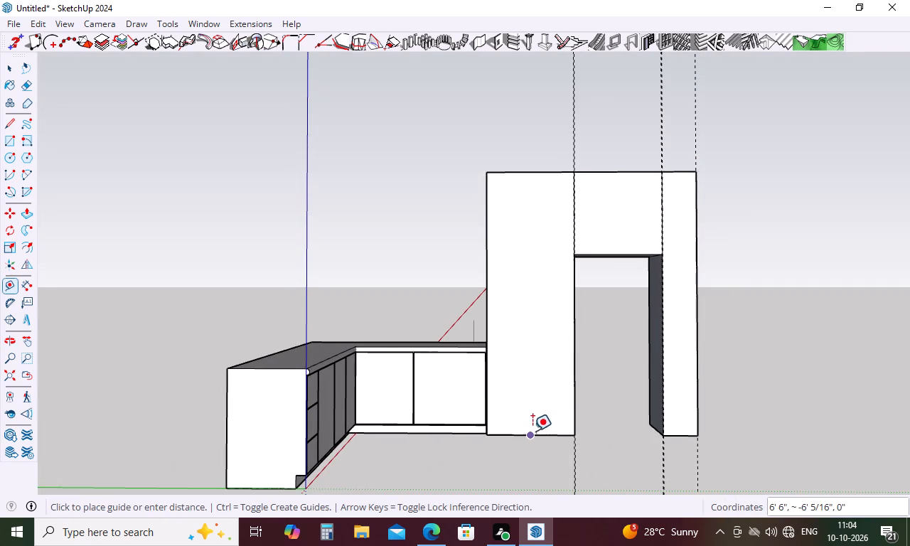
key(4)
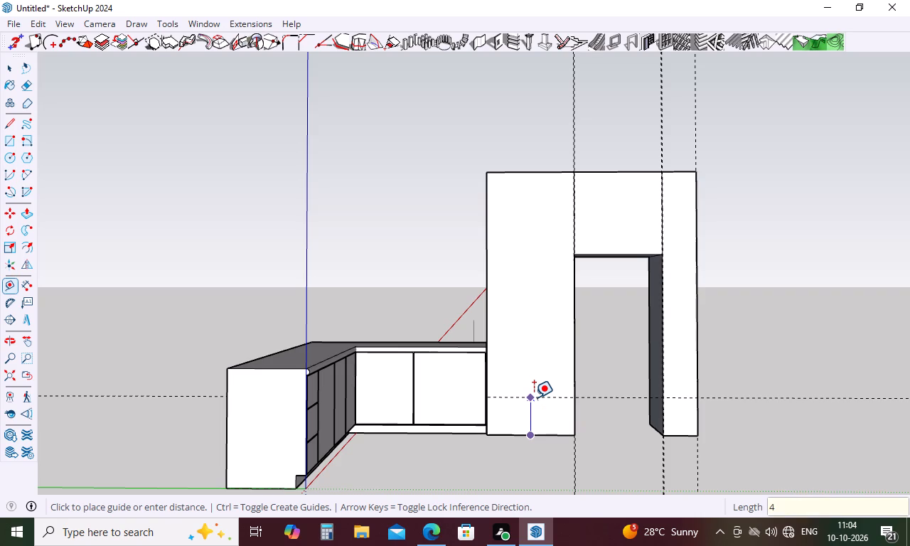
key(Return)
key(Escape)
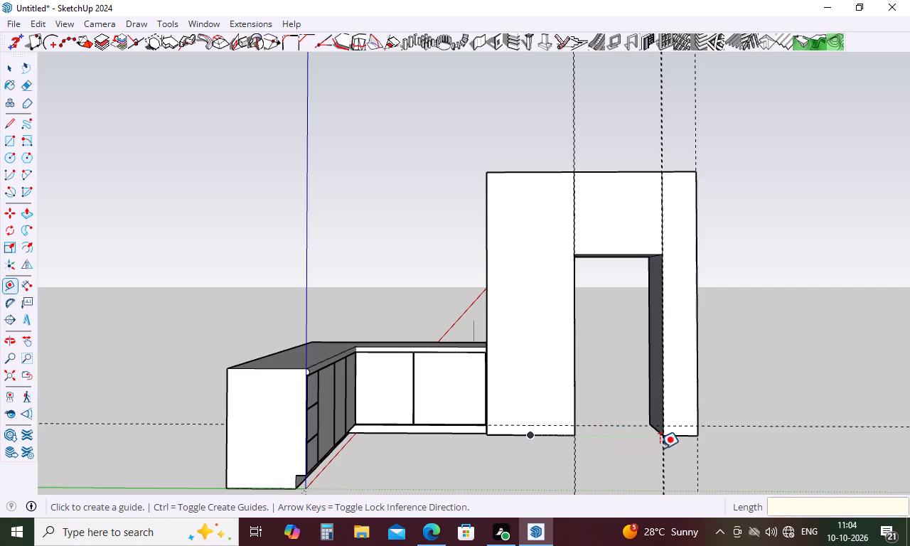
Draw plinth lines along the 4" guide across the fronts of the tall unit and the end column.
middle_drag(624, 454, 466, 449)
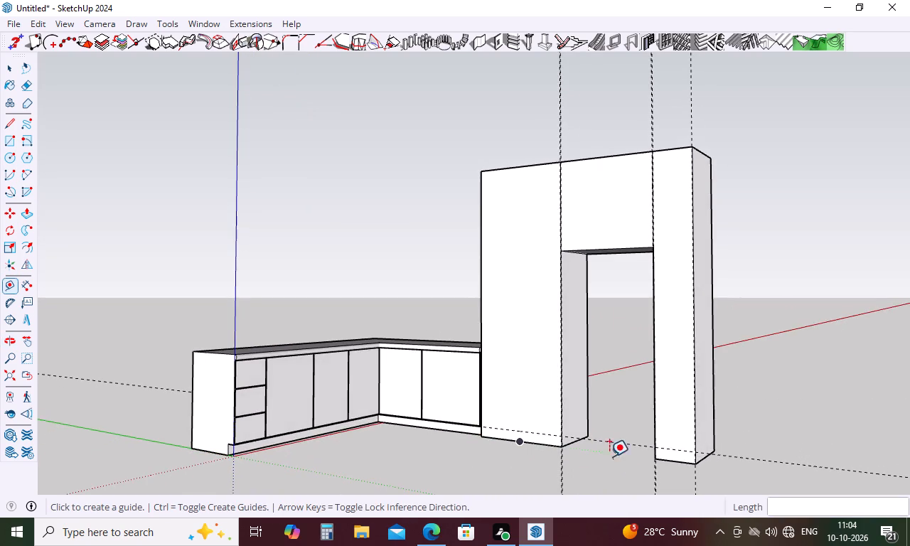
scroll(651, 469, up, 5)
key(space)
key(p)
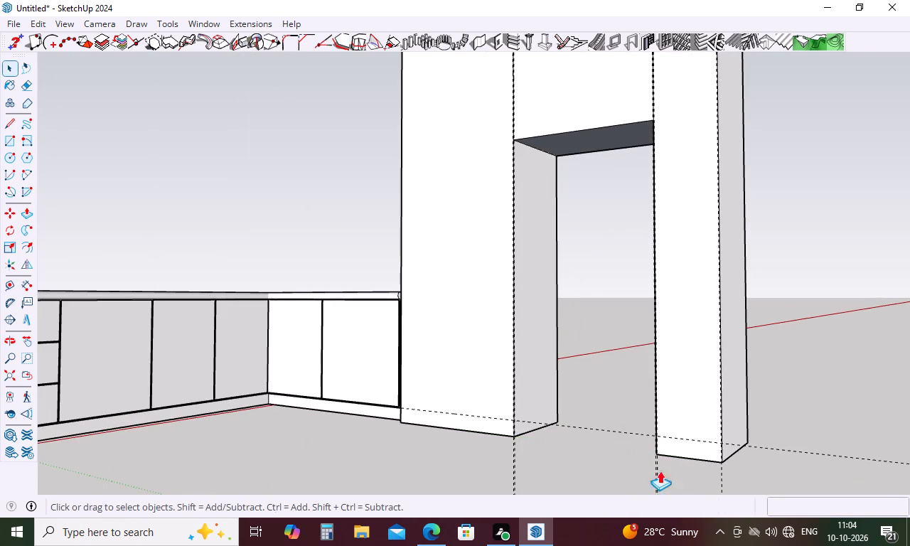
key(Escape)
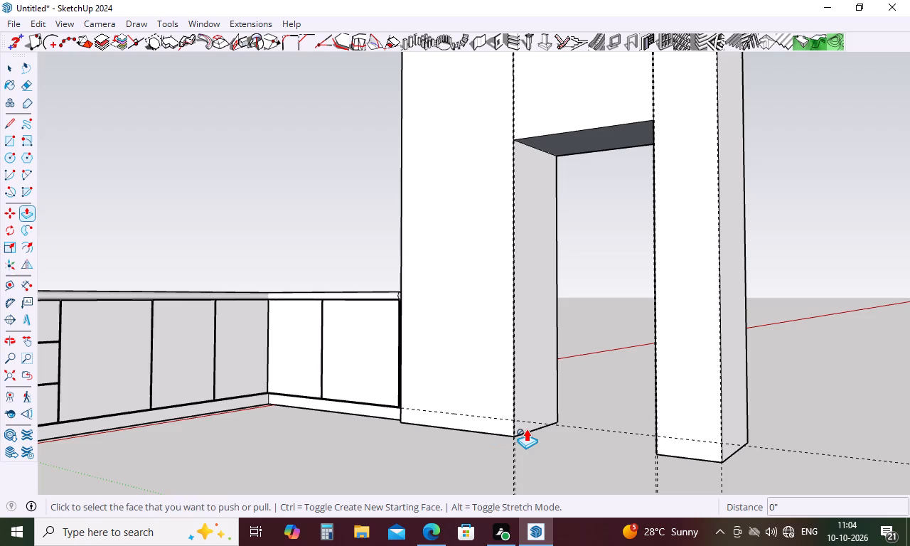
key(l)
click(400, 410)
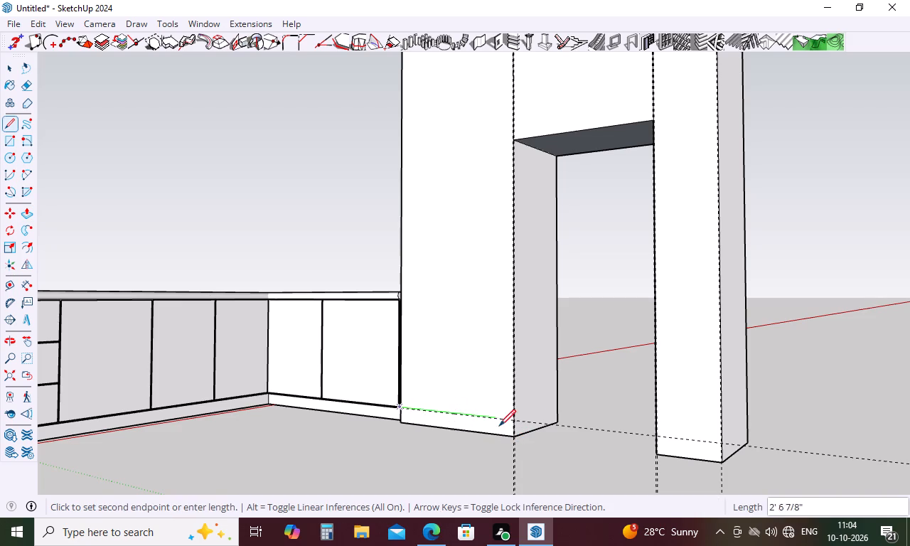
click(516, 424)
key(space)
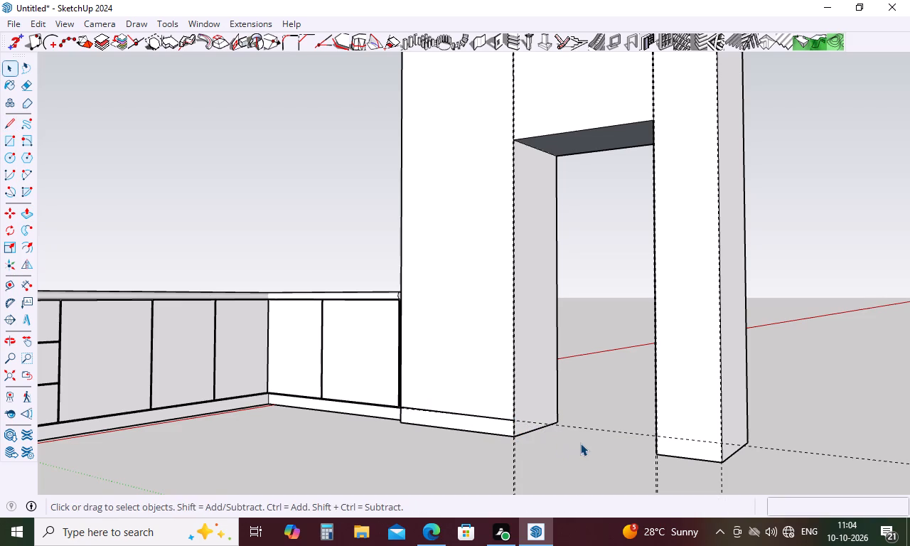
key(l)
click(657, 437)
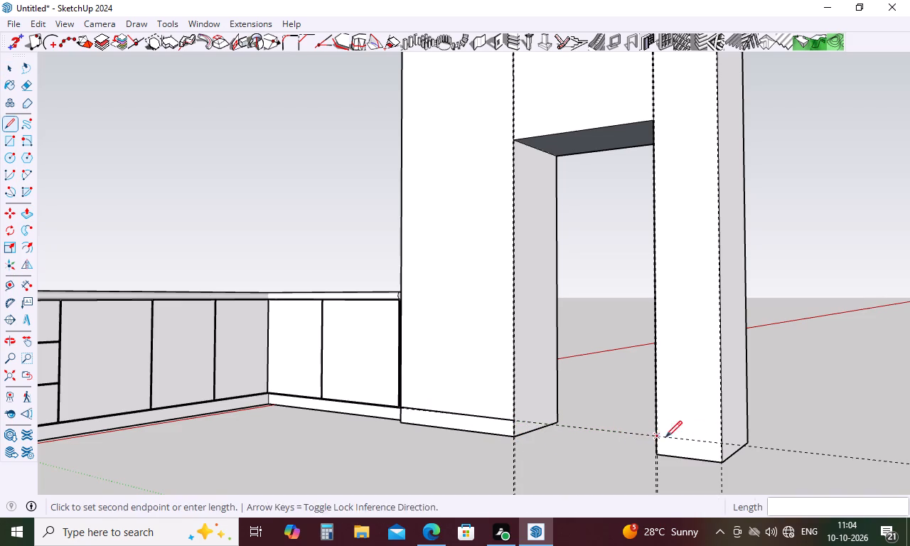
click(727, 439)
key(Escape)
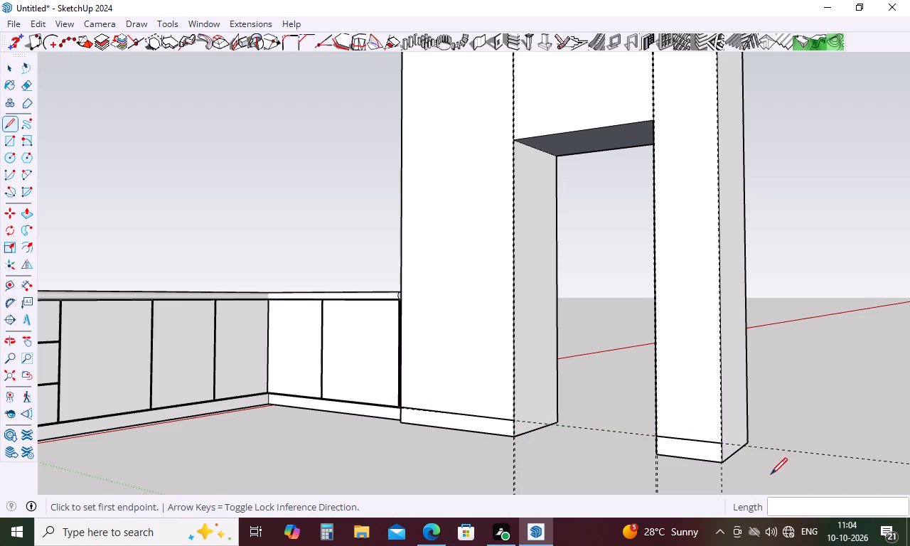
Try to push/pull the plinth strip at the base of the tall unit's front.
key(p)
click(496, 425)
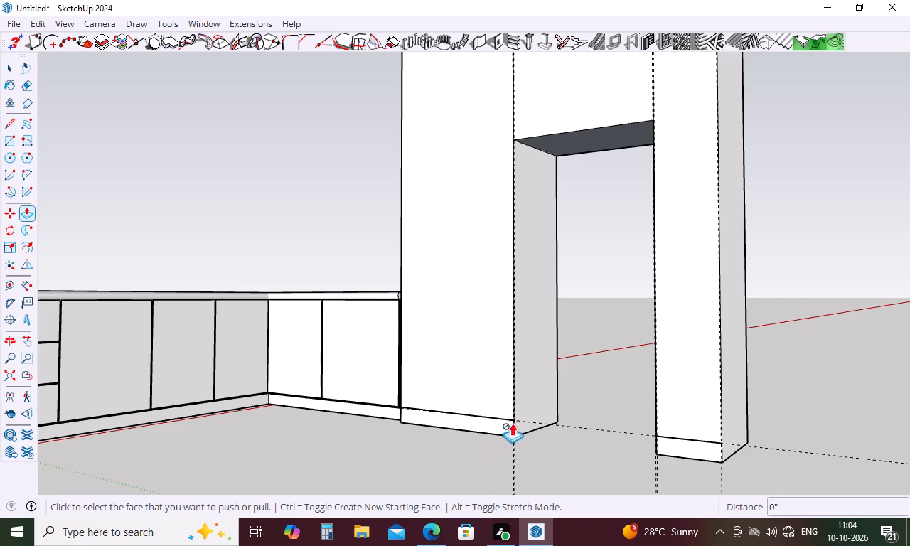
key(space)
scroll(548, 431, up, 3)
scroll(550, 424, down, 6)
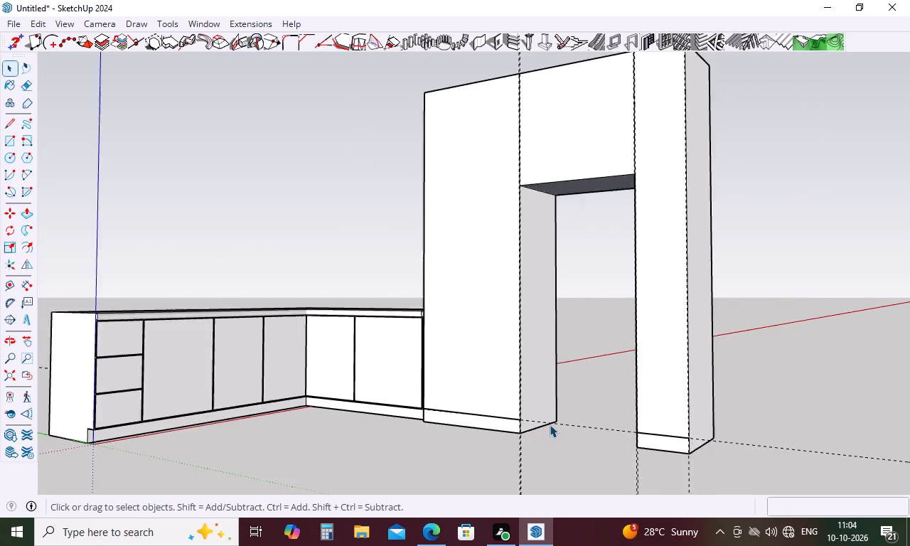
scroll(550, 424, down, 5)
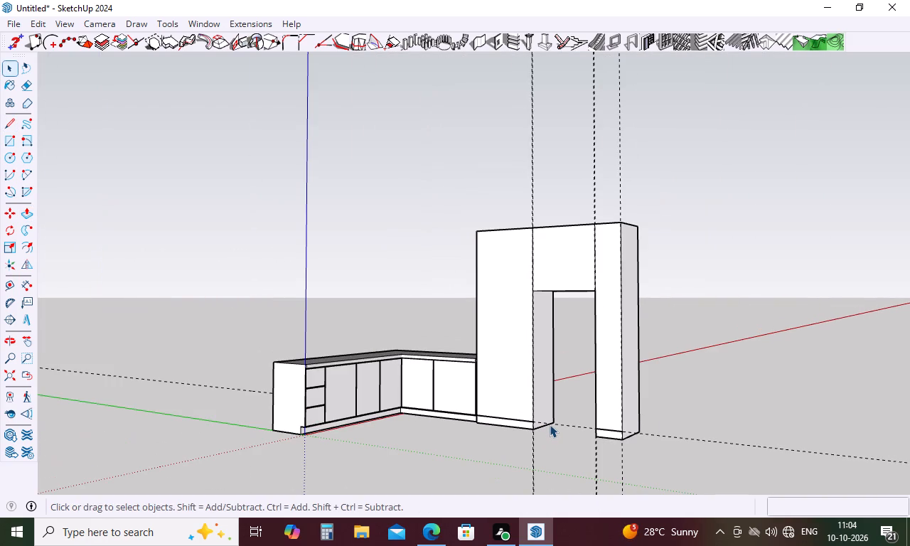
Undo the plinth lines, the 4" horizontal guide and all the vertical door-gap guides on the tall unit.
key(ctrl+z)
key(ctrl+z)
key(ctrl+z)
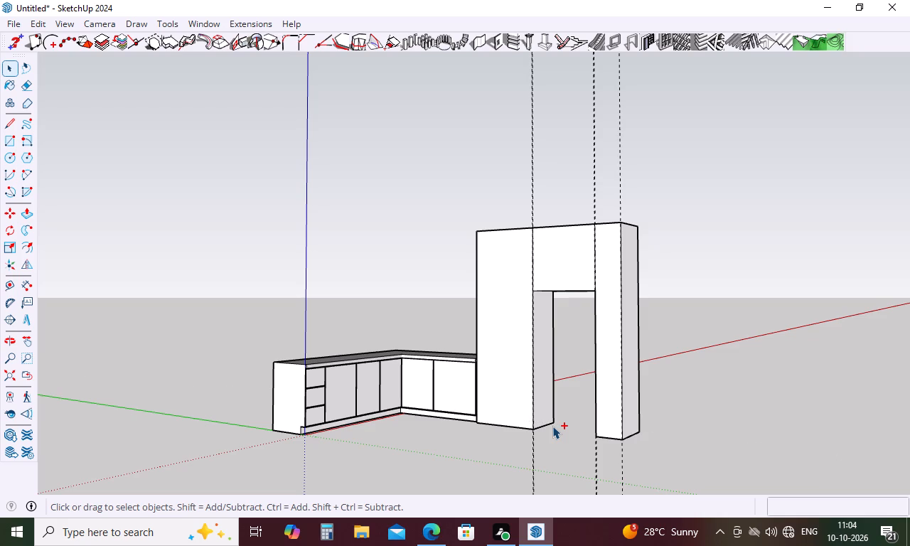
key(ctrl+z)
key(ctrl+z)
key(ctrl+z)
key(ctrl+z)
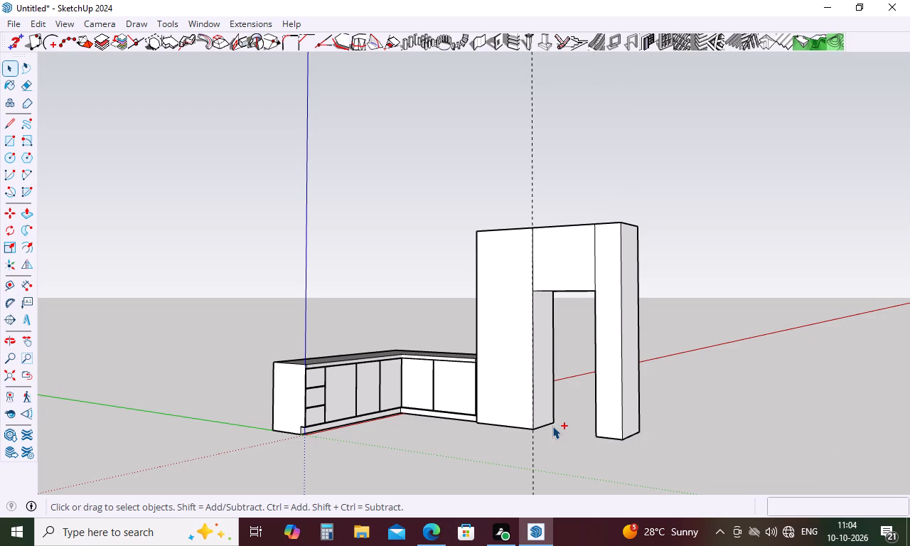
key(ctrl+z)
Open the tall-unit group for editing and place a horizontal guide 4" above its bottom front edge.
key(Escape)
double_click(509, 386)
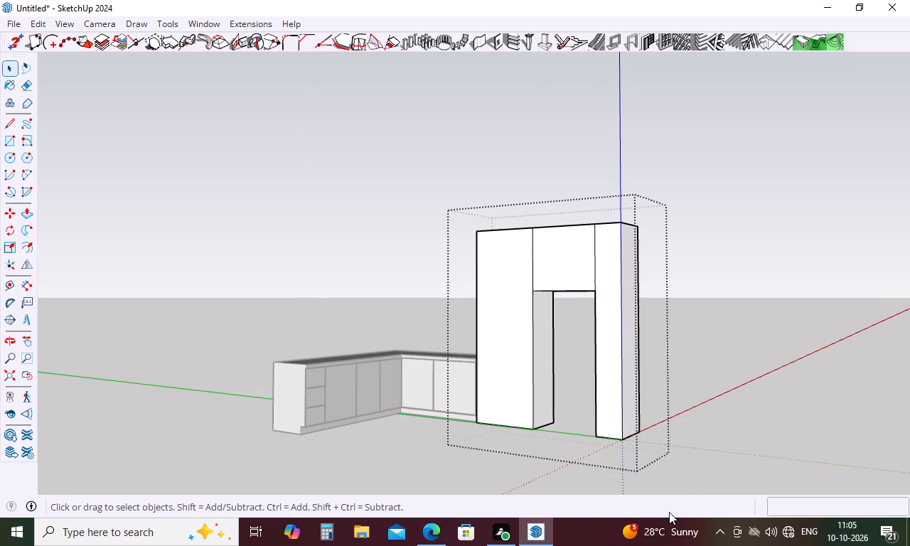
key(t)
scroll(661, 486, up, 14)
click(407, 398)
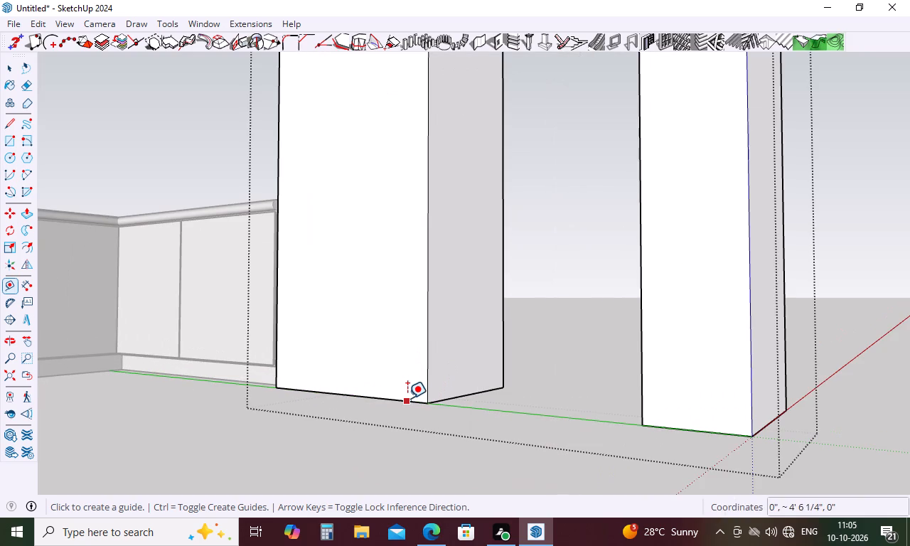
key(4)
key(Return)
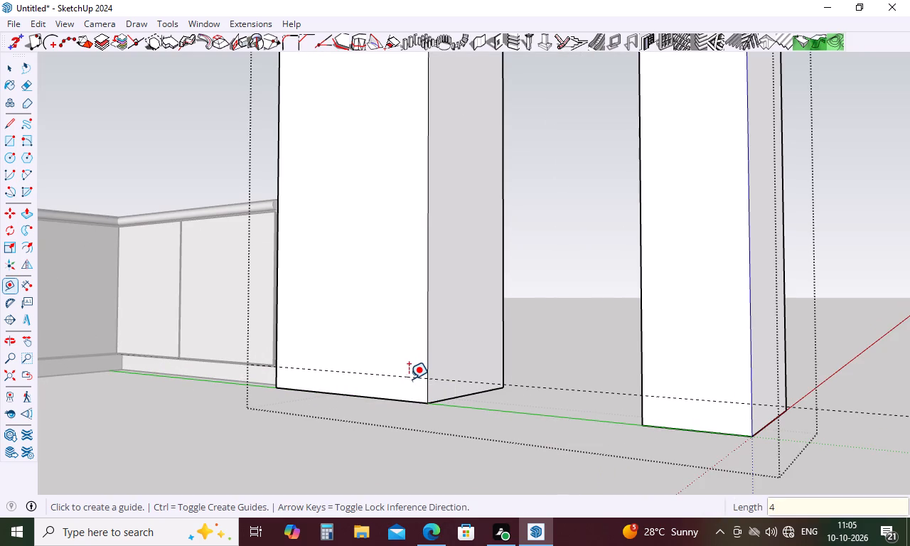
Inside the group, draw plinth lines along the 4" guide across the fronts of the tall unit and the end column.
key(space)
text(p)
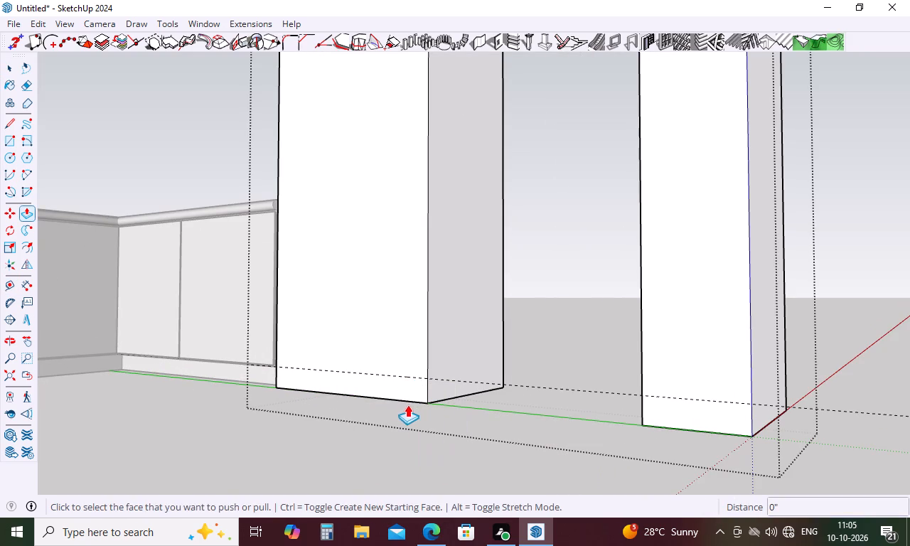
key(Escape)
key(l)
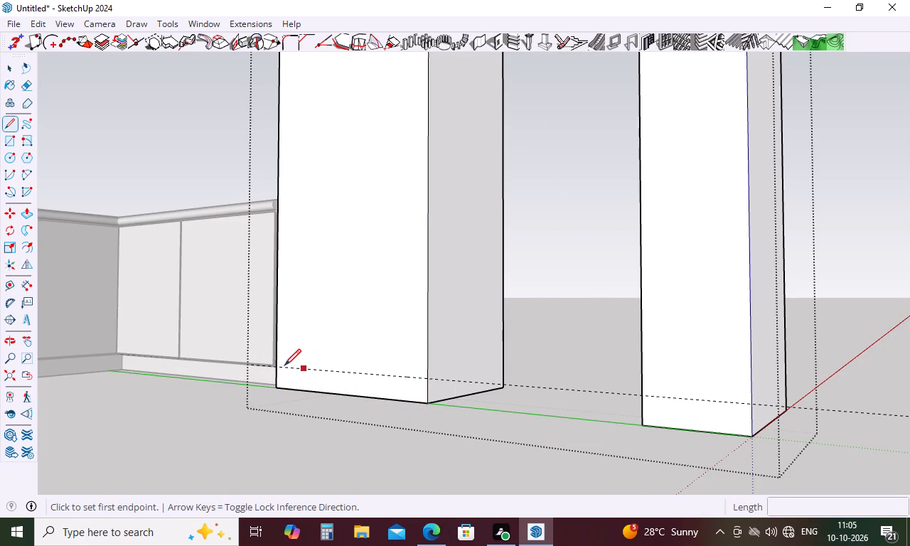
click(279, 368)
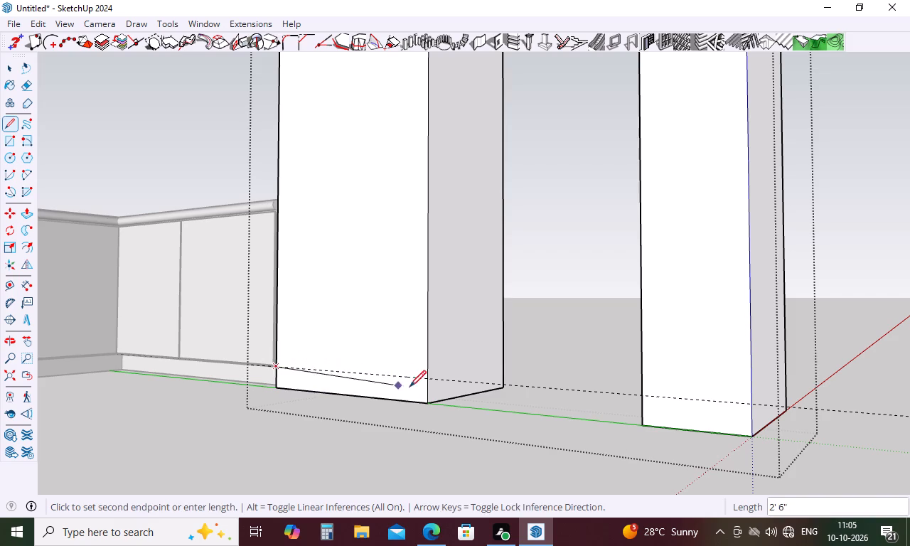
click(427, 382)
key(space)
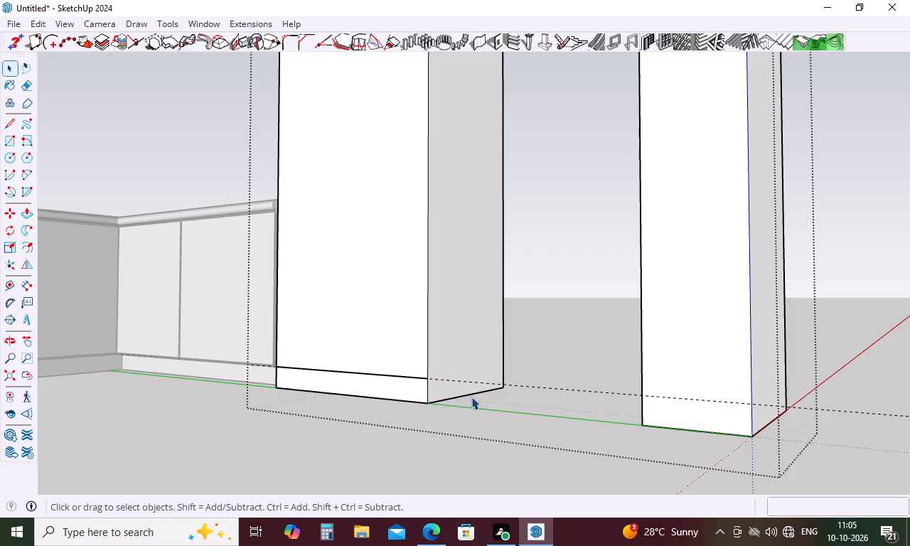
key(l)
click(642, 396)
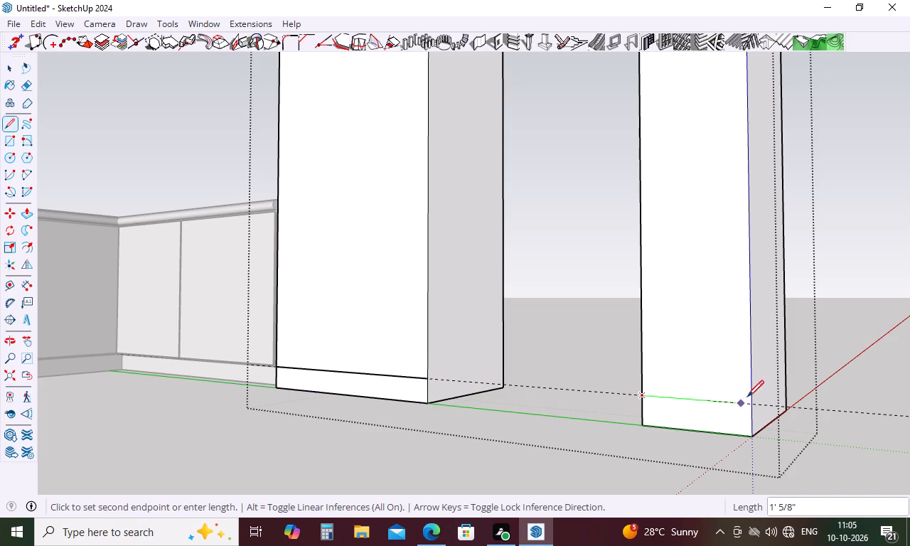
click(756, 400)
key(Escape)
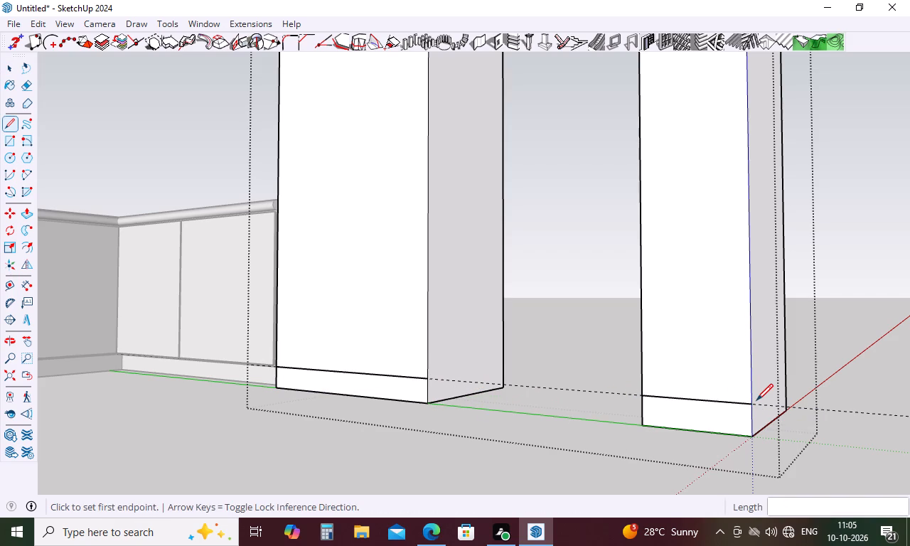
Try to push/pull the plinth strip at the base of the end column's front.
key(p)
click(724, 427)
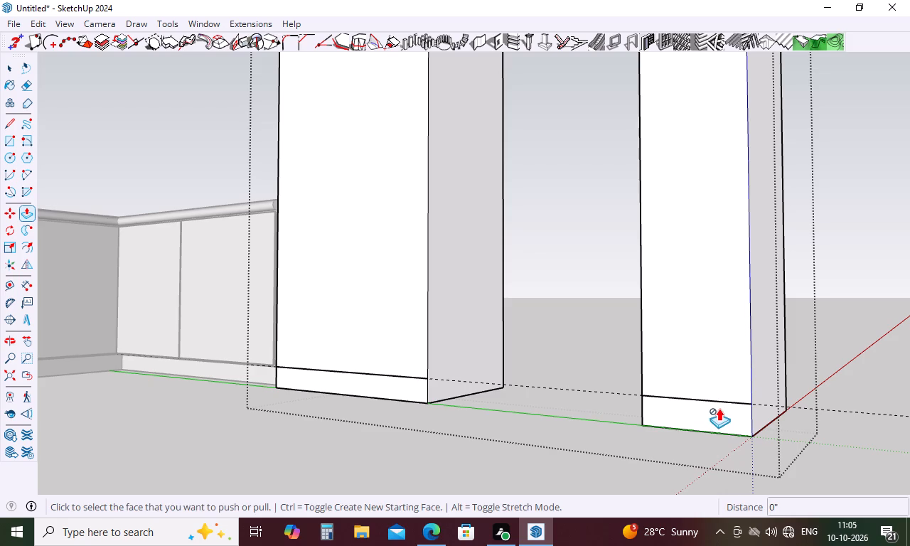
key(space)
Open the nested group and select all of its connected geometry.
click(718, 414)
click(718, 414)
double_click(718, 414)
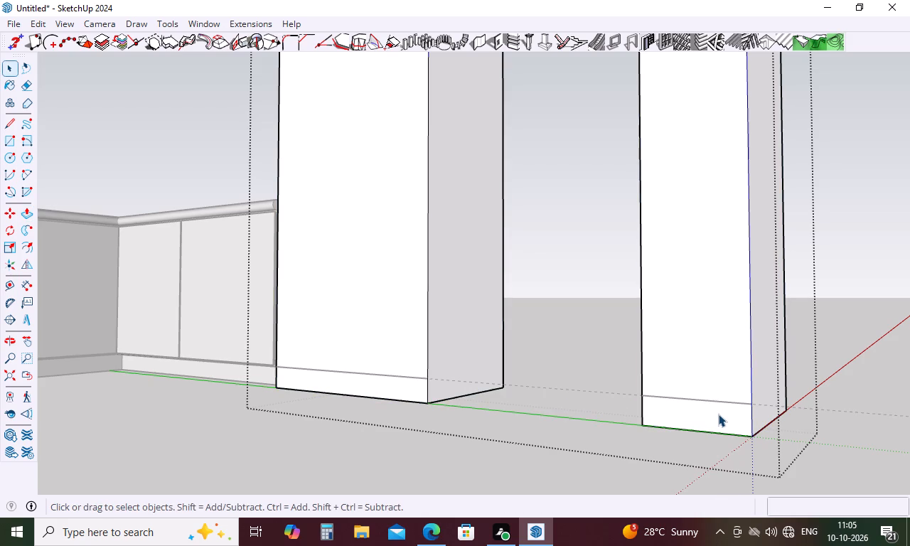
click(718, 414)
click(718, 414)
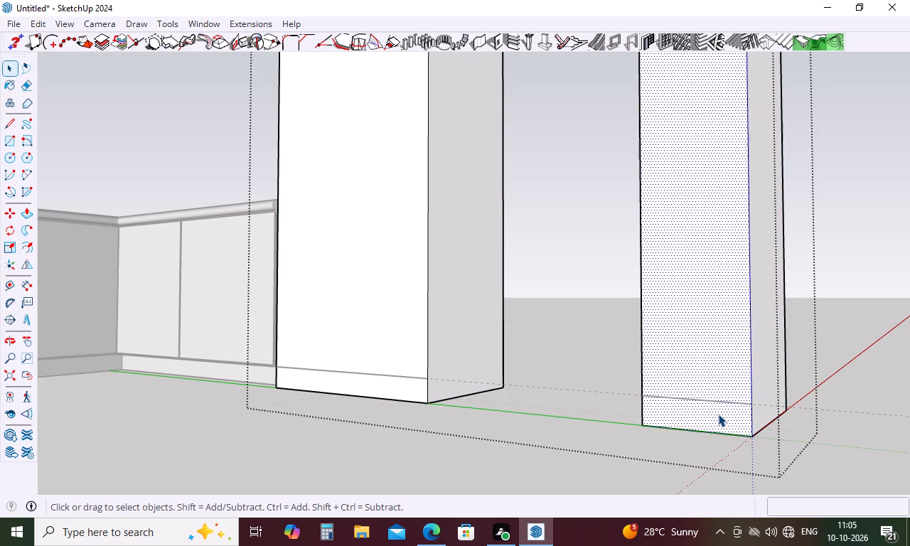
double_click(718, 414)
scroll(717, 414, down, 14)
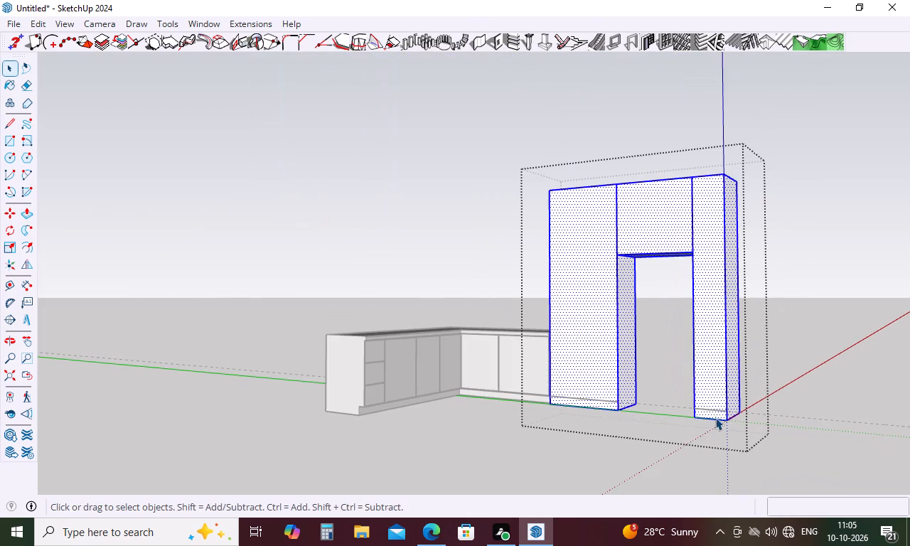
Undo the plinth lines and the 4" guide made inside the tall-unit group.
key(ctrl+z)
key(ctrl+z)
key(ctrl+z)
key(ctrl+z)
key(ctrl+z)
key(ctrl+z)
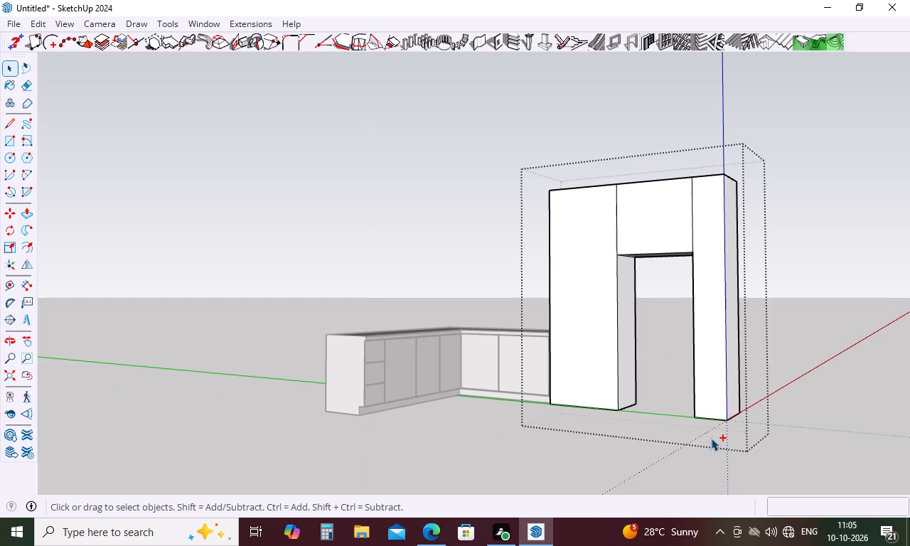
Keep undoing back past the tall unit's grouping and face reversals until the end column below its top face is removed.
key(ctrl+z)
key(ctrl+z)
key(ctrl+z)
key(ctrl+z)
key(ctrl+z)
key(ctrl+z)
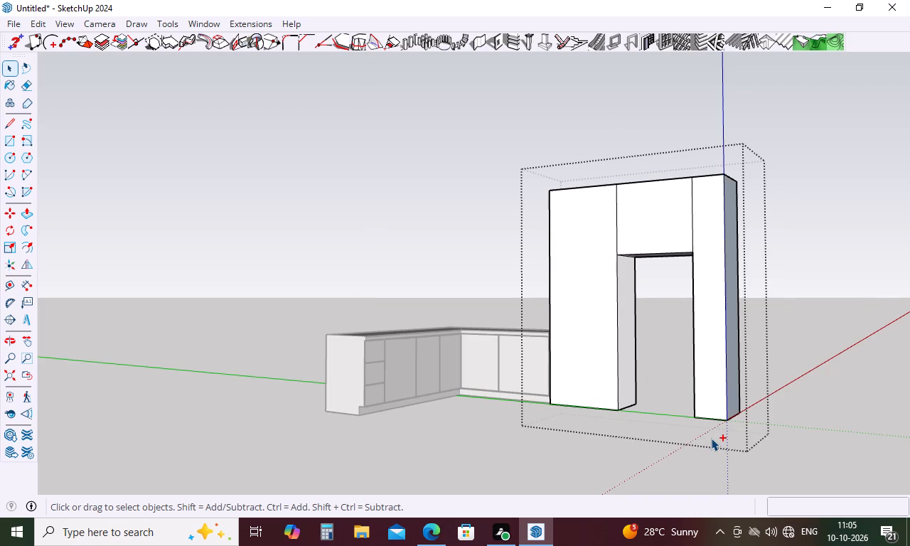
key(ctrl+z)
key(ctrl+z)
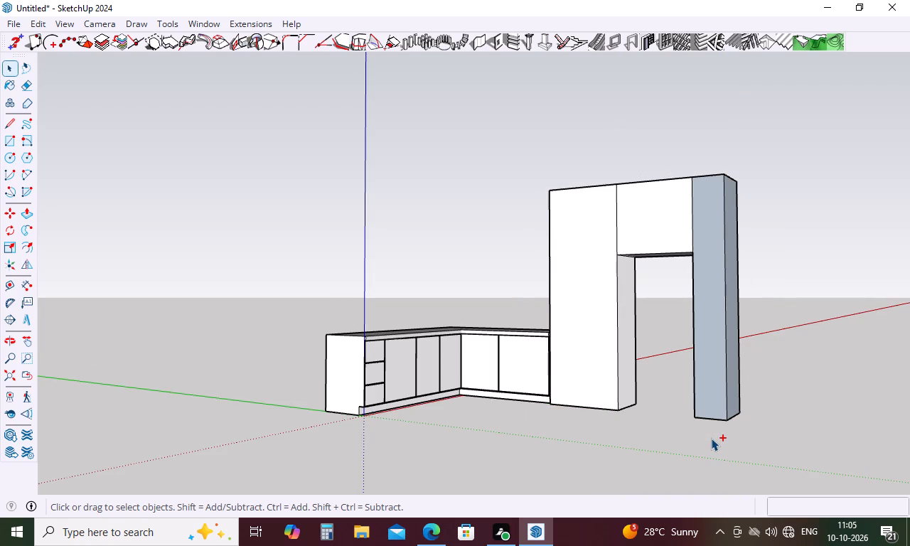
key(ctrl+z)
key(ctrl+z)
key(ctrl+z)
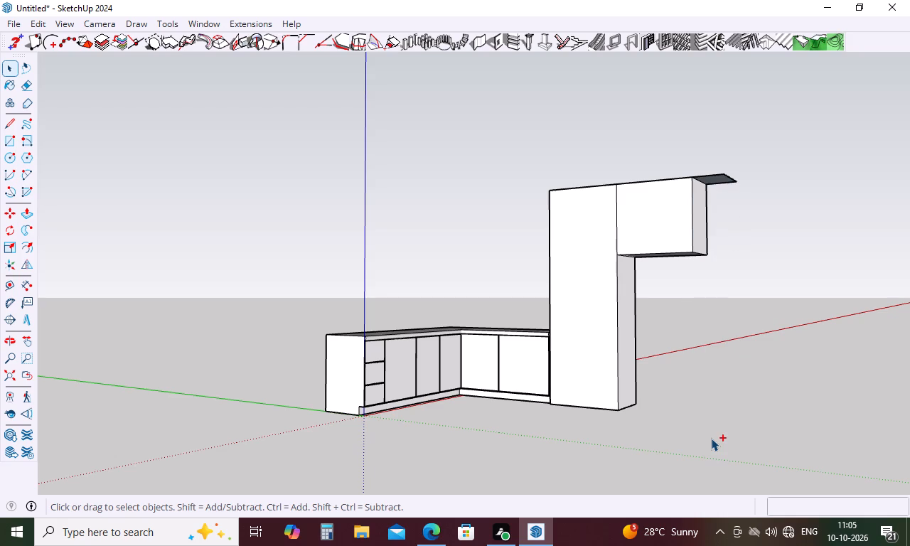
Redo the extrusion of the end column below its top face.
key(ctrl+y)
Reverse the front, outer side and back faces of the end column.
click(706, 401)
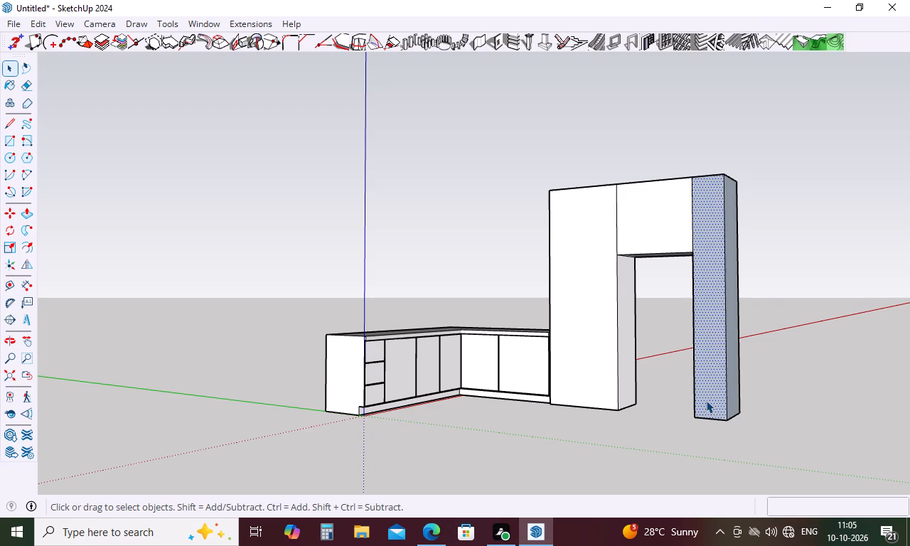
right_click(706, 400)
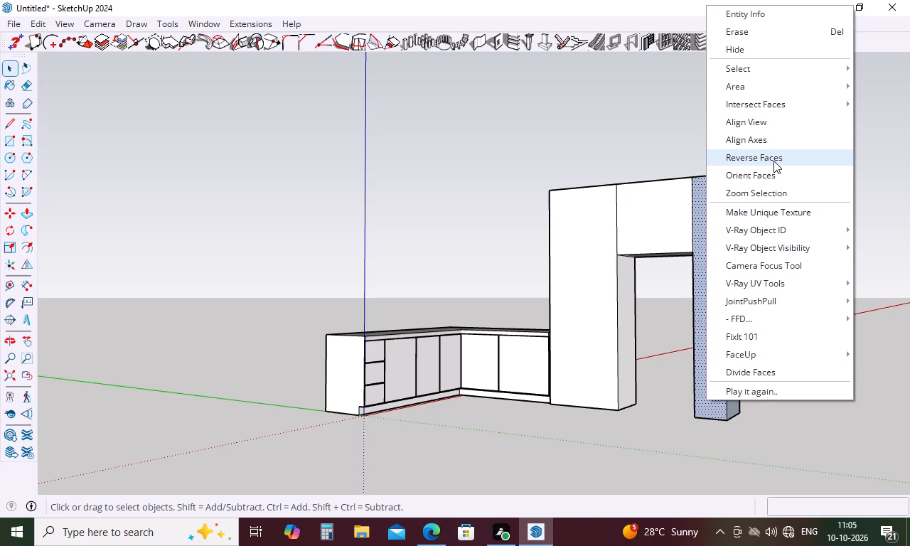
click(773, 161)
click(734, 328)
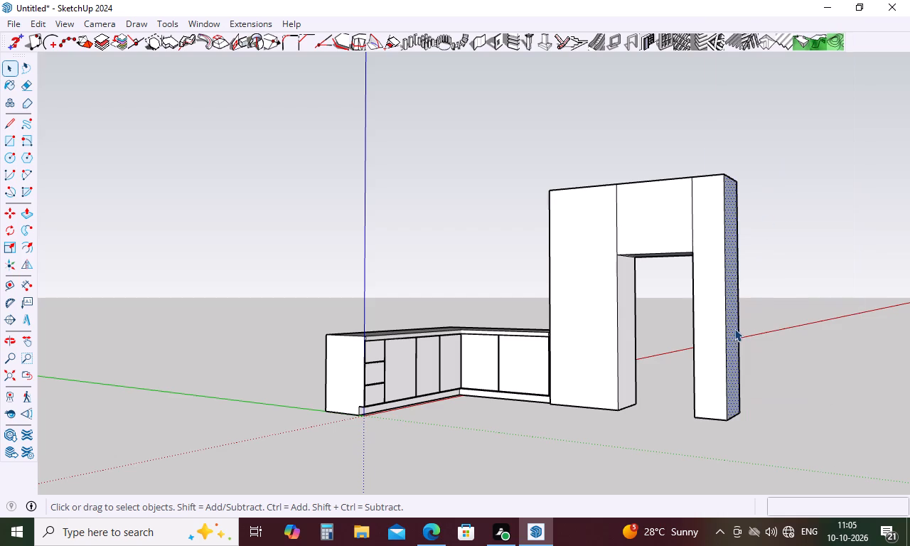
right_click(734, 328)
click(803, 156)
middle_drag(778, 309, 545, 472)
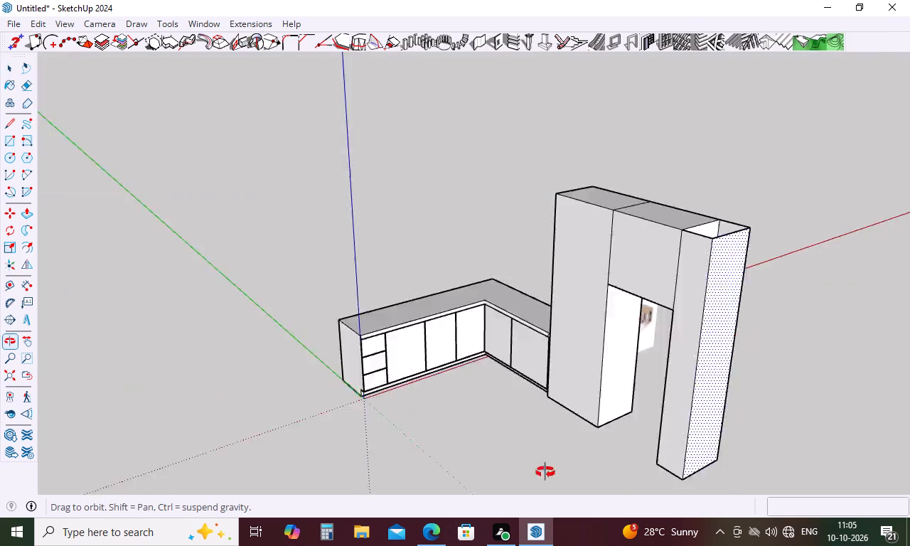
middle_drag(545, 472, 323, 451)
click(402, 384)
right_click(402, 387)
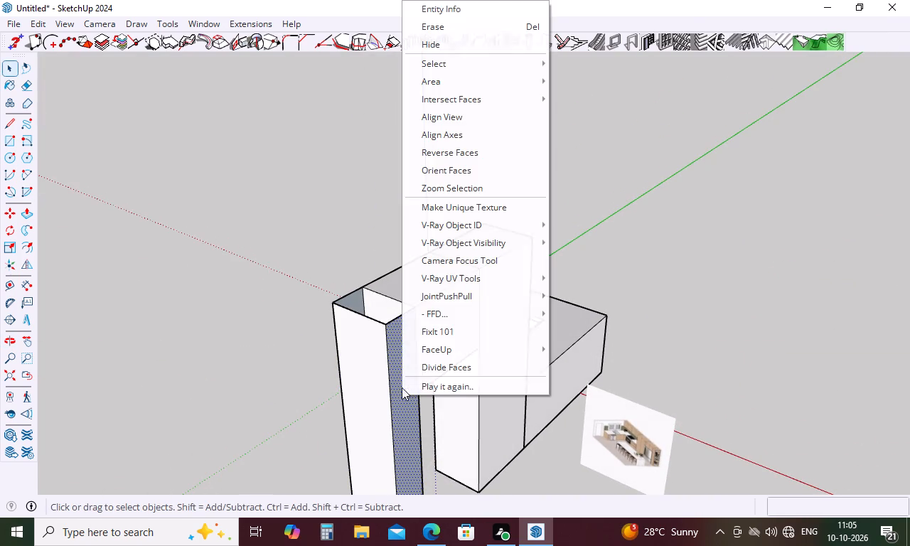
click(480, 150)
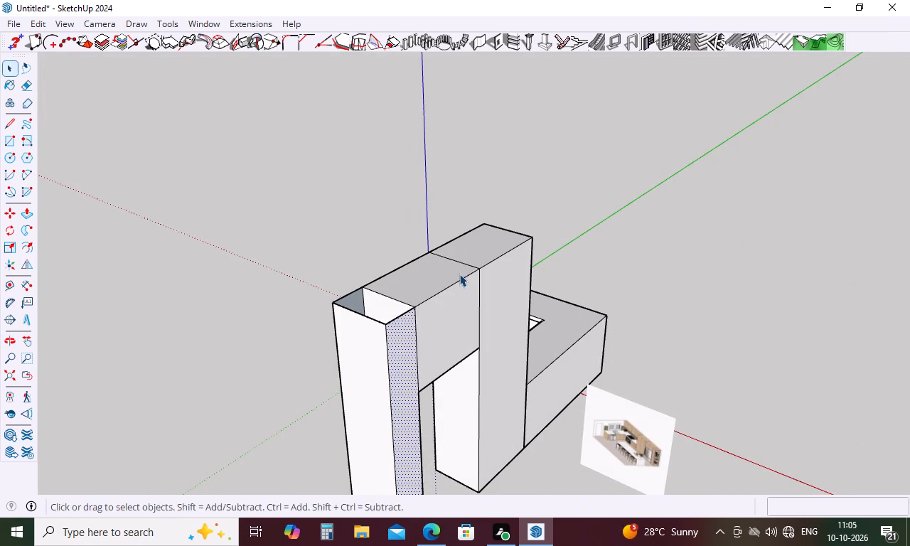
Close the end column's open top with a 2' by 1' 2" rectangle between its opposite corners.
key(r)
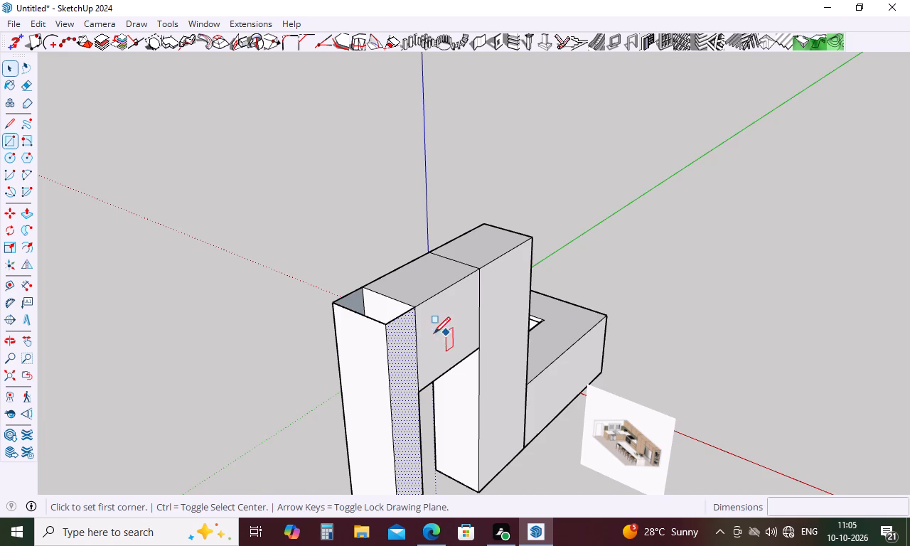
click(388, 321)
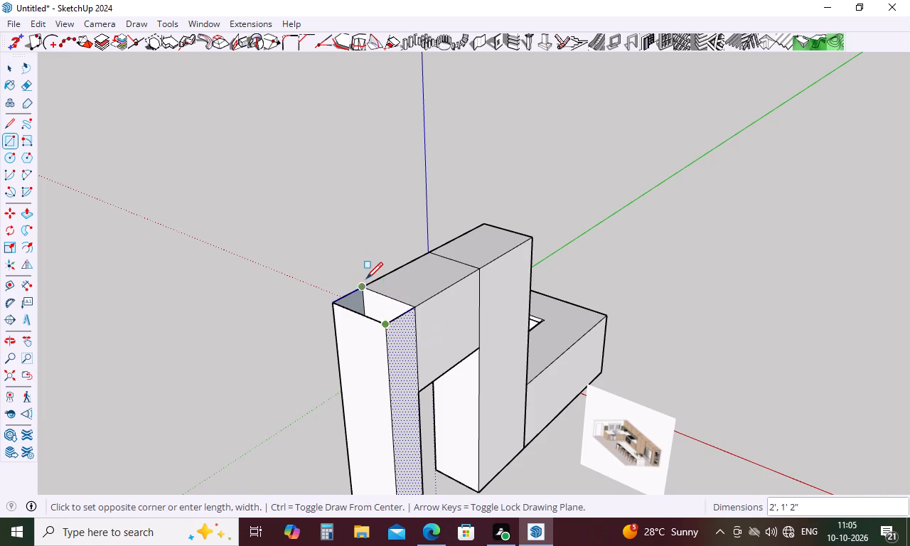
click(360, 289)
scroll(409, 317, down, 5)
middle_drag(412, 318, 454, 353)
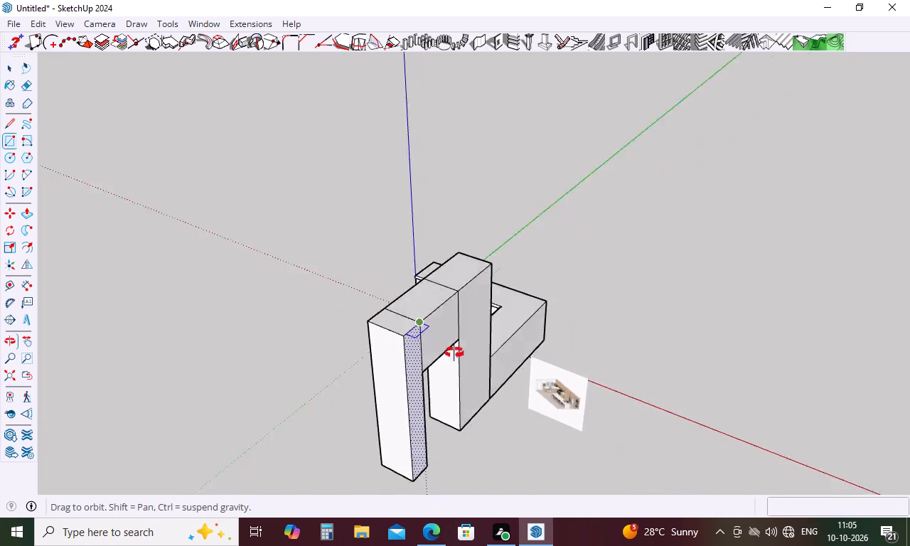
middle_drag(454, 353, 909, 315)
key(Escape)
middle_drag(626, 381, 697, 305)
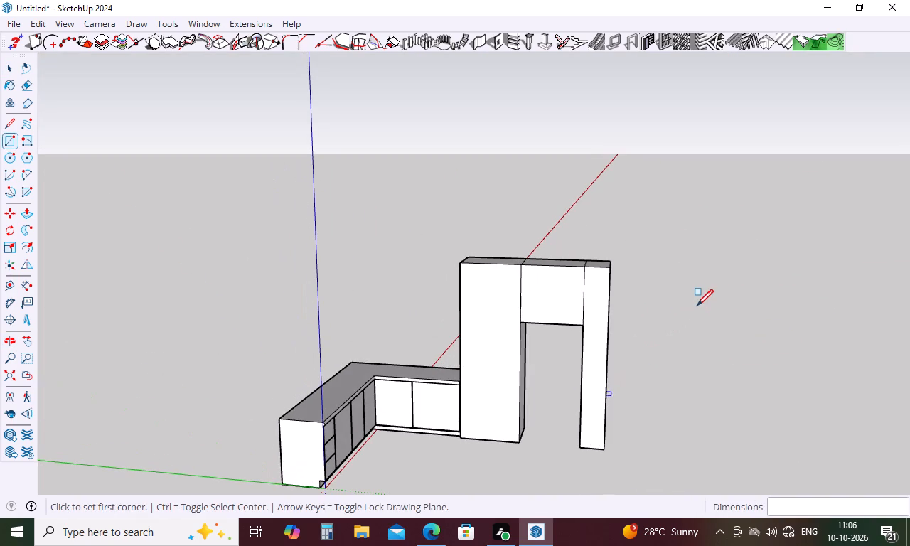
key(Escape)
Place a guide 4" above the bottom front edge of the tall cabinet.
key(t)
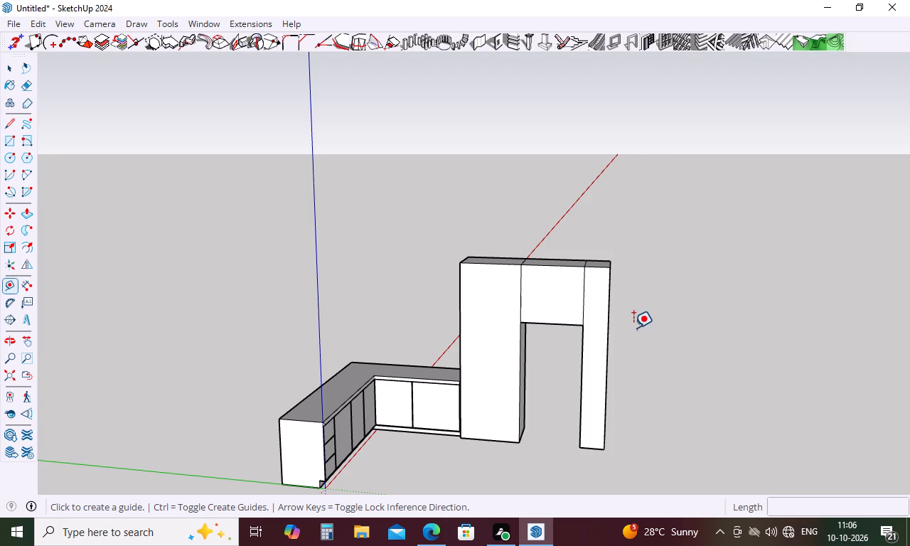
scroll(530, 296, up, 8)
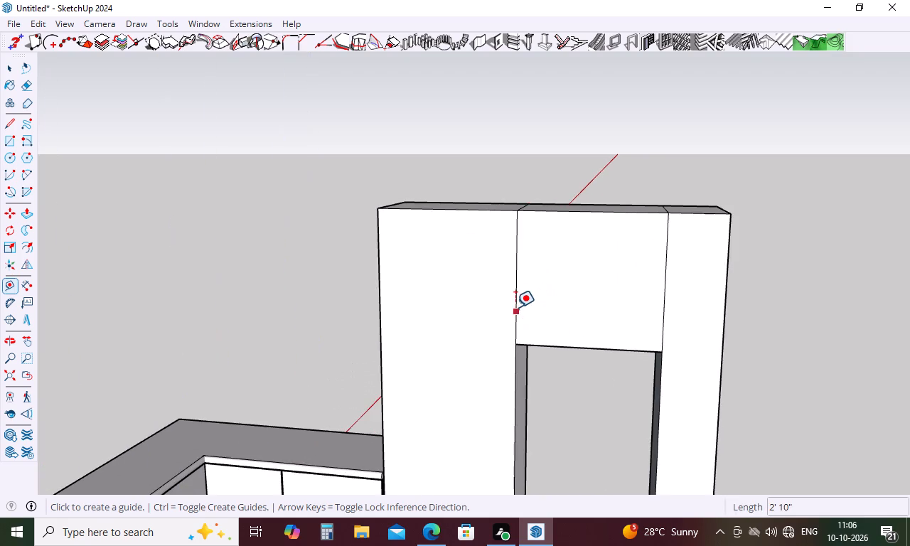
scroll(518, 298, down, 9)
click(498, 436)
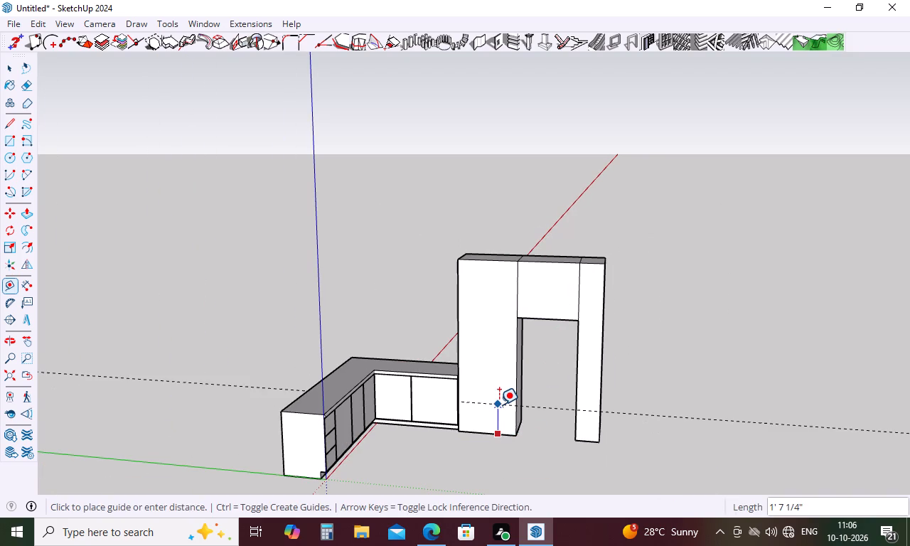
text(4])
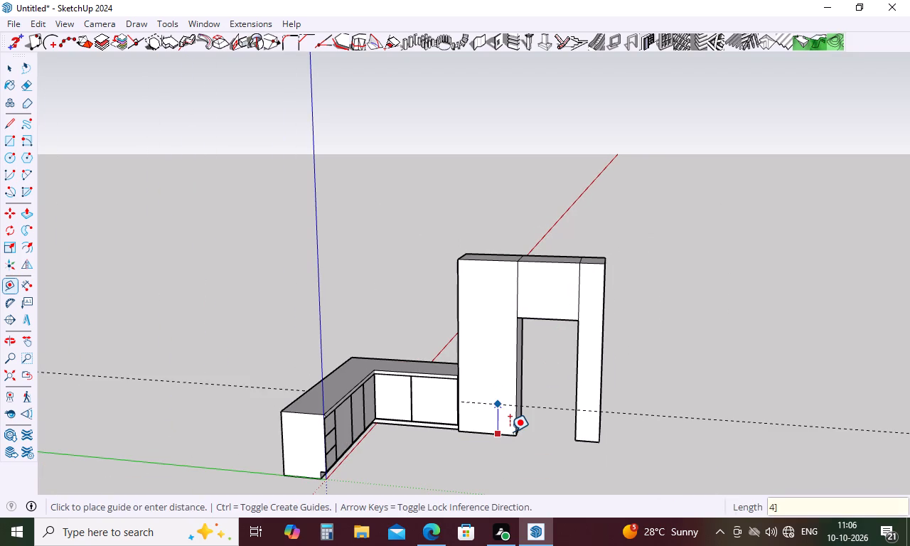
key(BackSpace)
key(Return)
key(Escape)
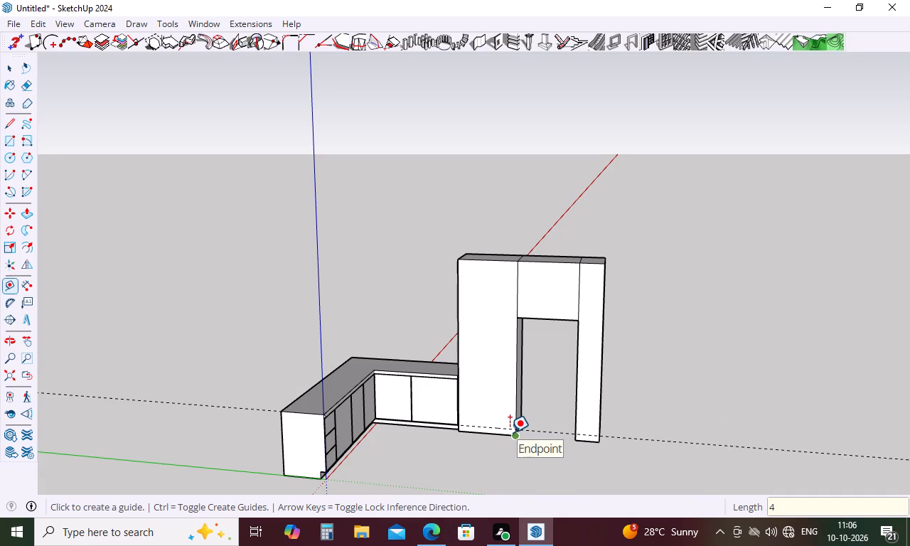
key(Escape)
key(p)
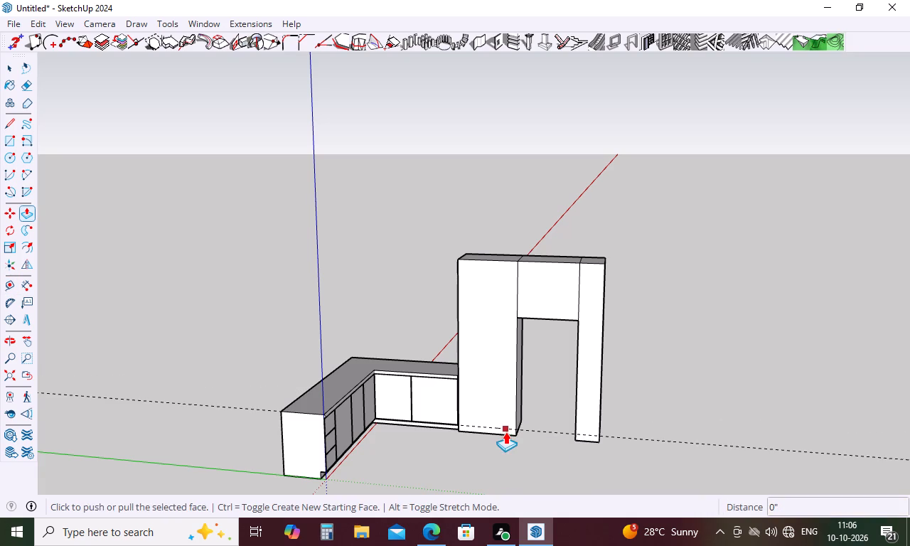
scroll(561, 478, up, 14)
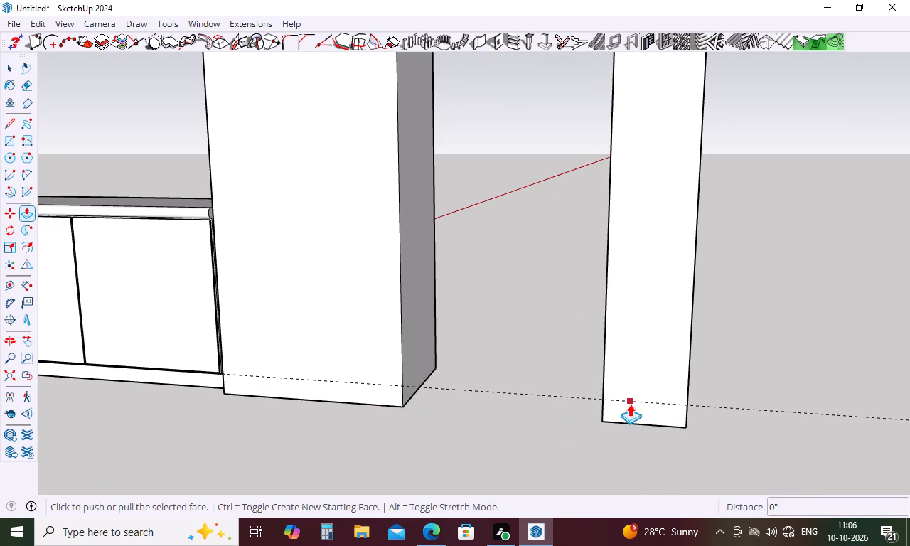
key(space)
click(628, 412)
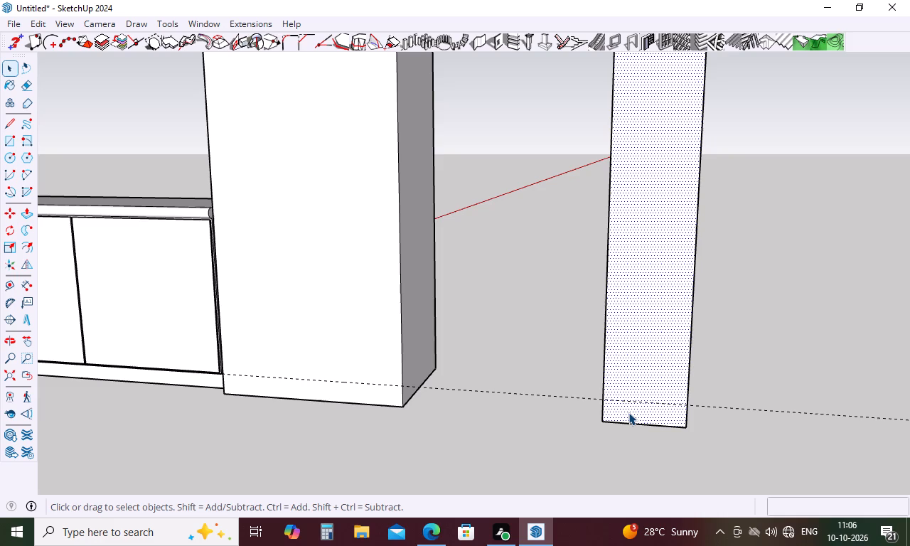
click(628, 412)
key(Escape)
Draw plinth lines along the guide across the fronts of the tall cabinet and the end column.
key(l)
click(225, 375)
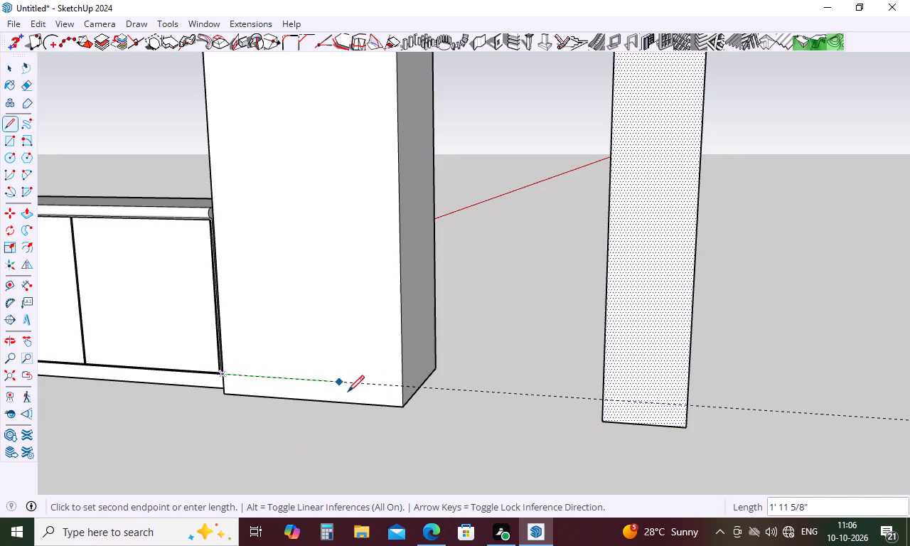
click(402, 389)
key(space)
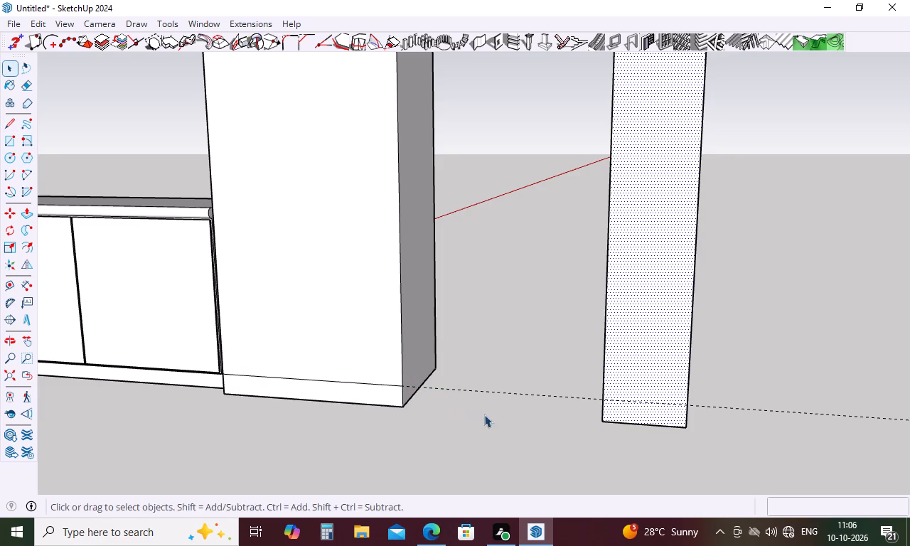
key(l)
click(606, 400)
click(691, 403)
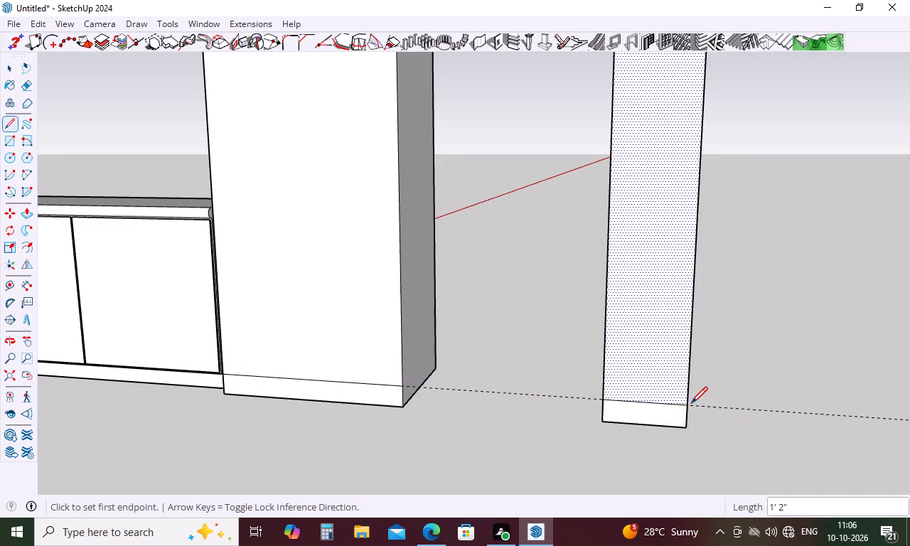
key(Escape)
click(577, 469)
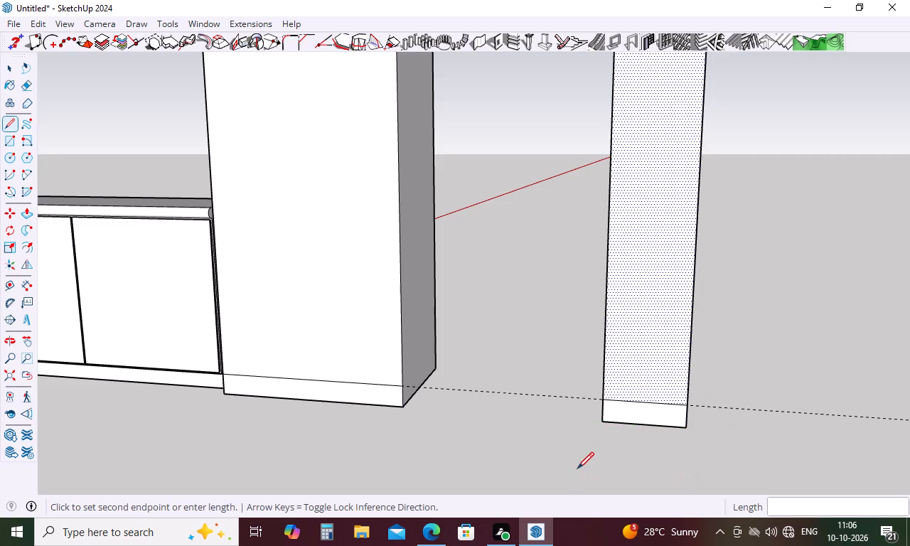
key(space)
click(577, 469)
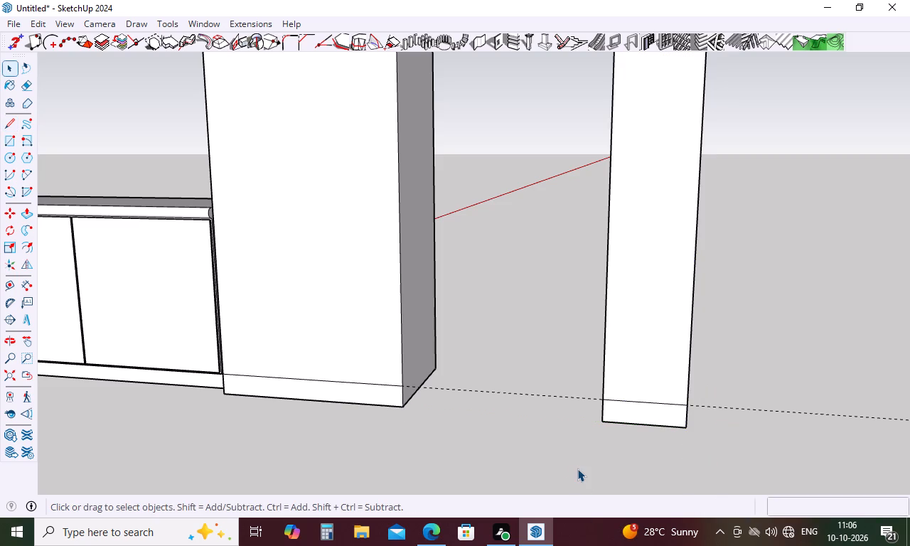
Push the plinth strips of the end column and the tall cabinet inward by 3".
key(p)
click(648, 419)
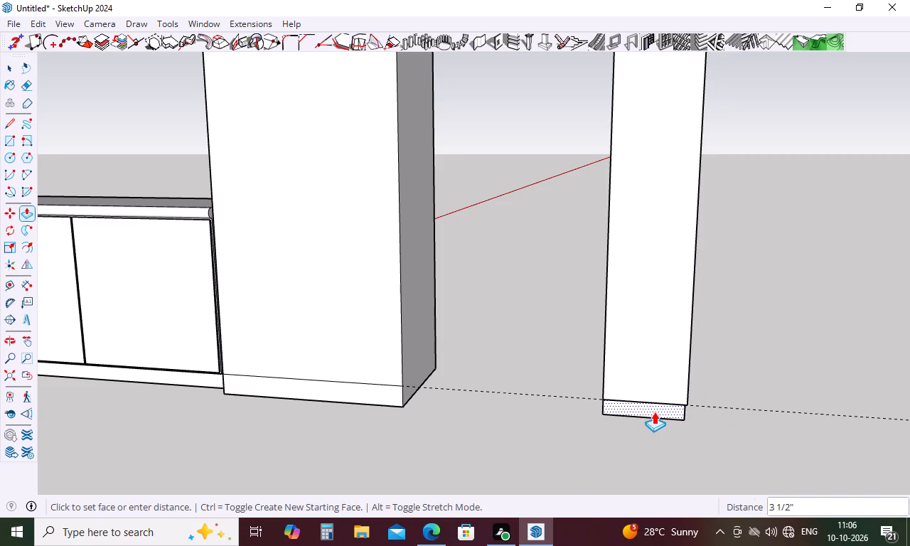
key(3)
key(Return)
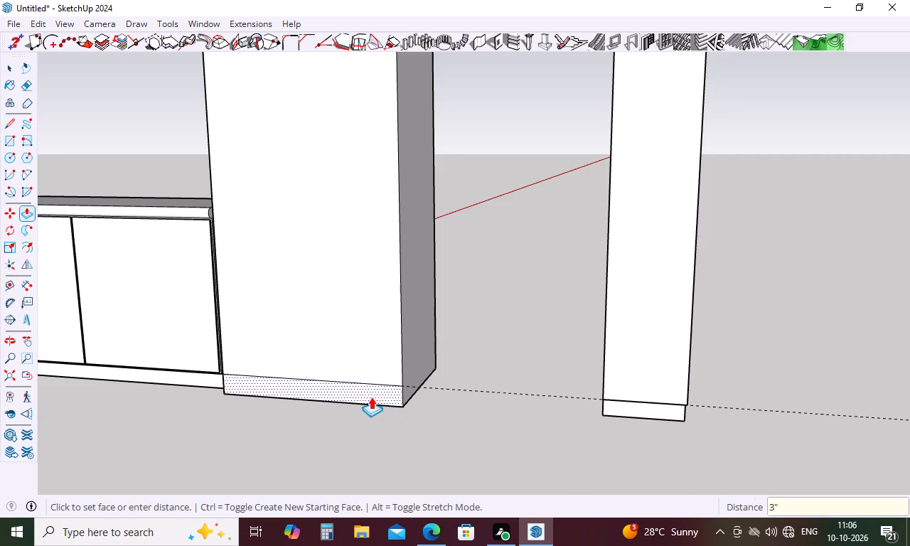
double_click(371, 397)
key(Escape)
scroll(433, 360, down, 8)
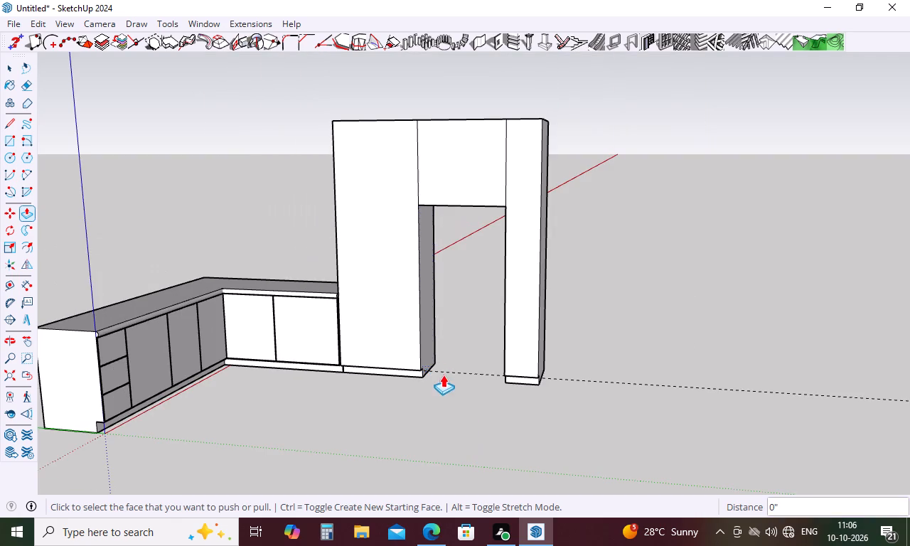
key(space)
Inspect the recessed plinth on the tall unit, especially at the tall cabinet's bottom corner beside the opening.
scroll(479, 365, down, 4)
middle_drag(479, 366, 548, 337)
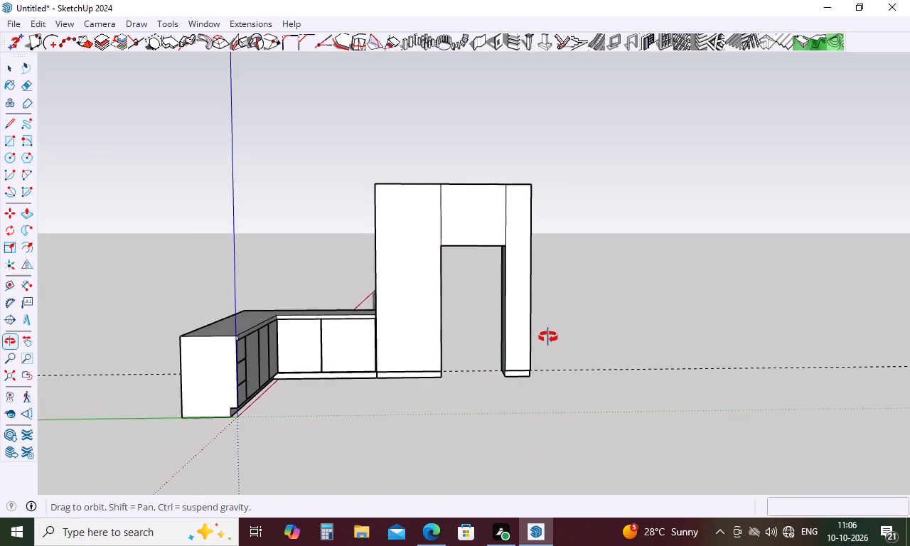
middle_drag(548, 337, 449, 316)
middle_click(447, 315)
scroll(430, 375, up, 5)
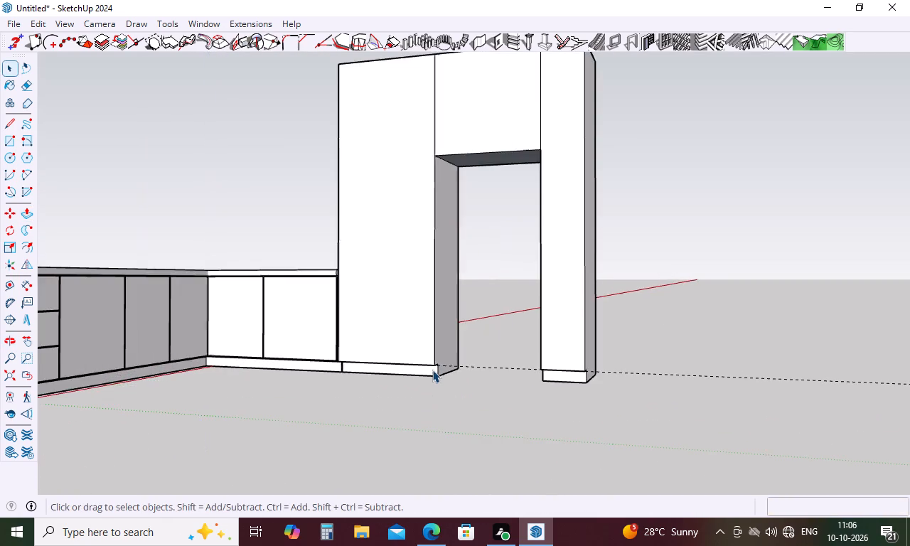
scroll(432, 370, up, 13)
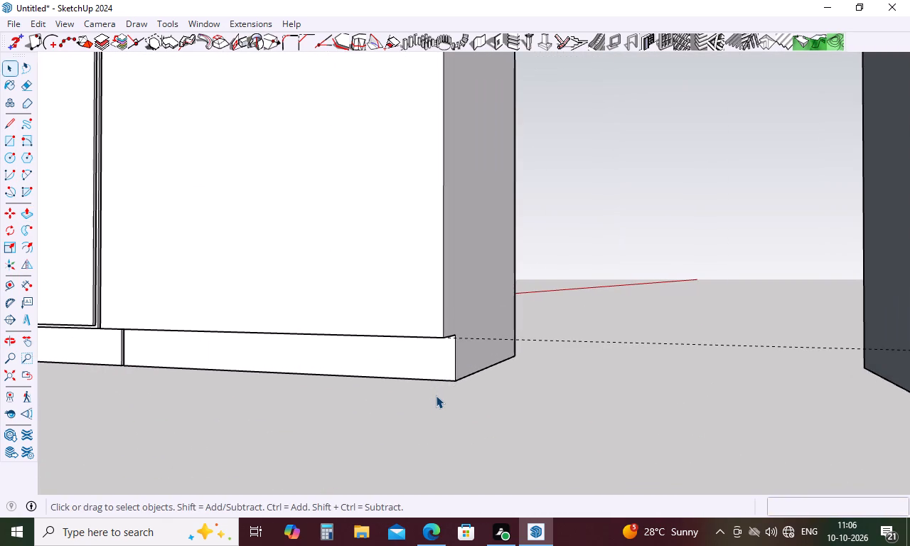
scroll(436, 395, down, 4)
scroll(438, 392, down, 20)
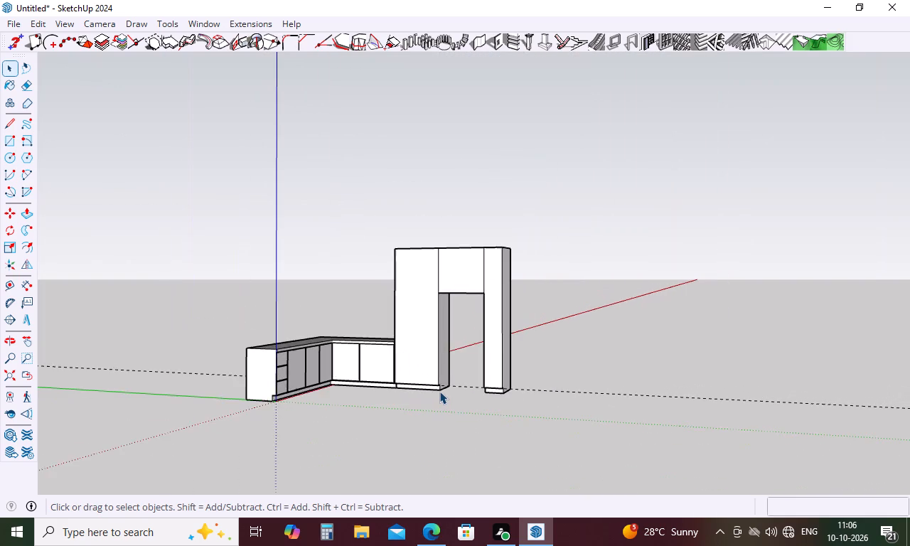
Examine the kitchen reference image around the tall cabinets, fridge and open end shelving.
middle_drag(552, 392, 170, 397)
scroll(569, 337, up, 5)
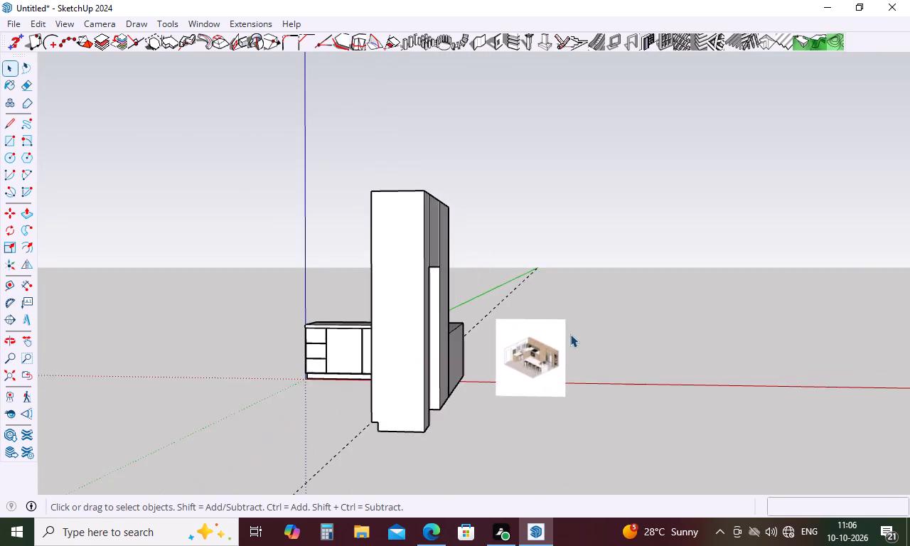
scroll(570, 334, up, 20)
scroll(570, 334, up, 3)
scroll(483, 355, up, 6)
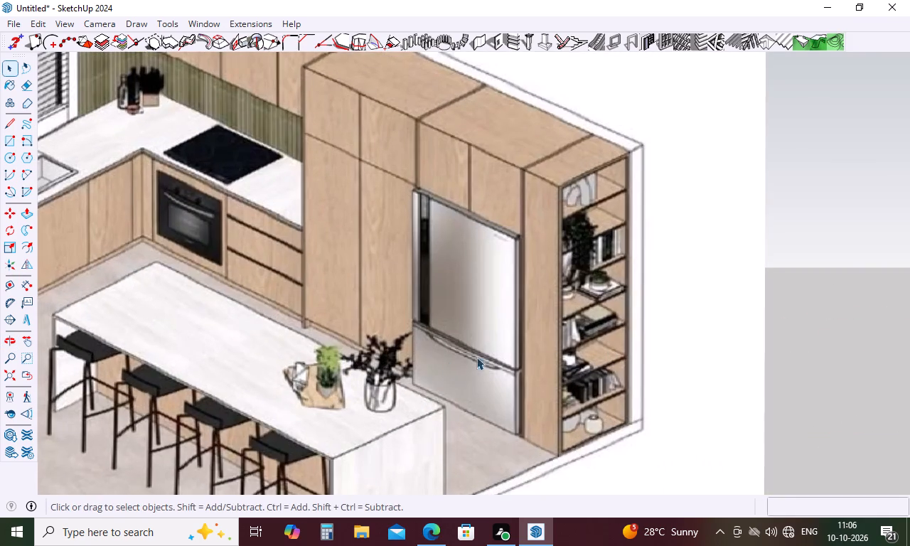
middle_drag(414, 368, 481, 341)
scroll(490, 341, down, 7)
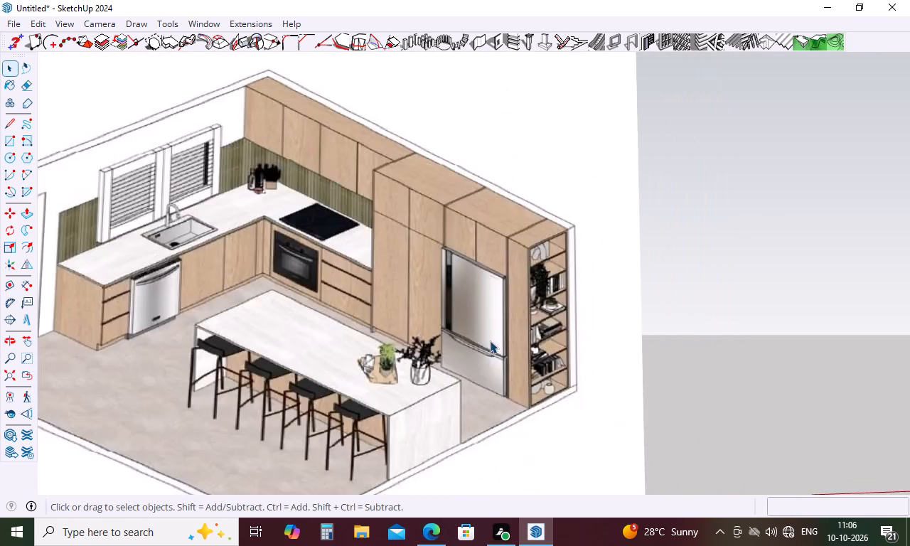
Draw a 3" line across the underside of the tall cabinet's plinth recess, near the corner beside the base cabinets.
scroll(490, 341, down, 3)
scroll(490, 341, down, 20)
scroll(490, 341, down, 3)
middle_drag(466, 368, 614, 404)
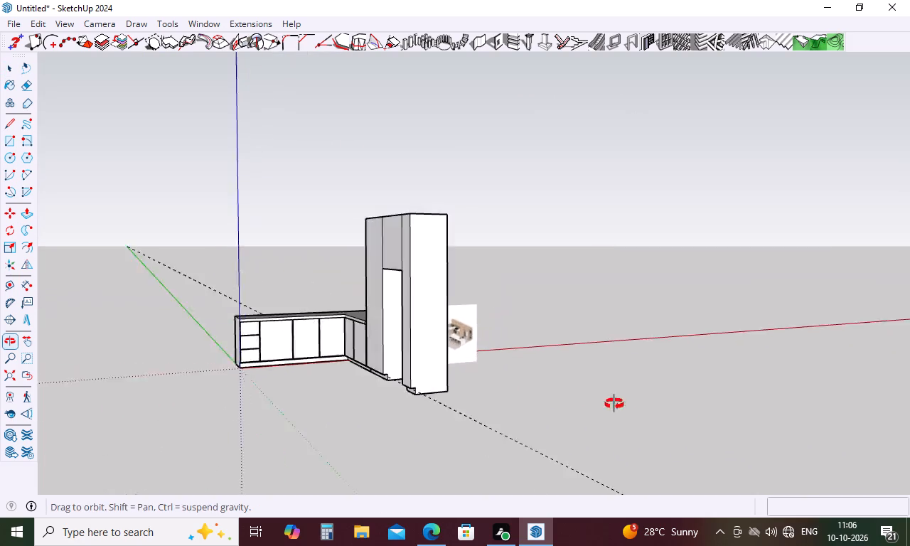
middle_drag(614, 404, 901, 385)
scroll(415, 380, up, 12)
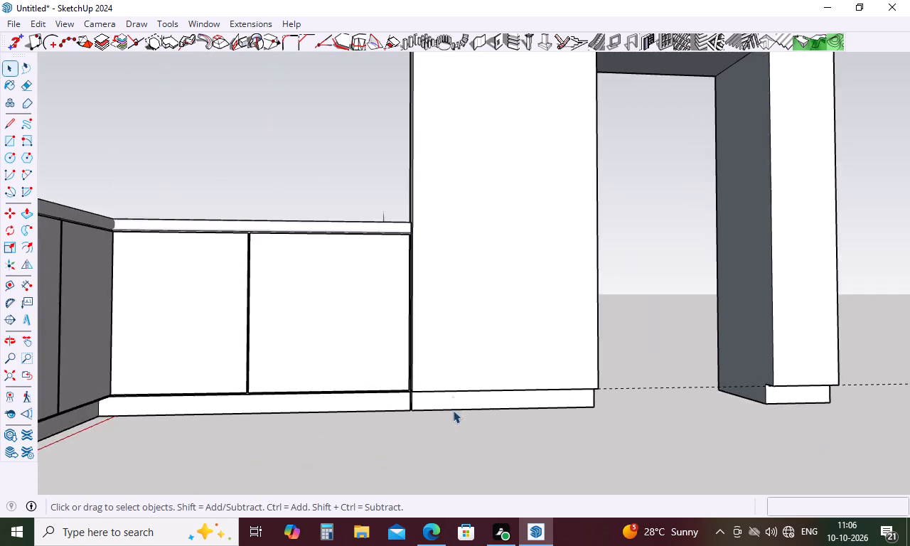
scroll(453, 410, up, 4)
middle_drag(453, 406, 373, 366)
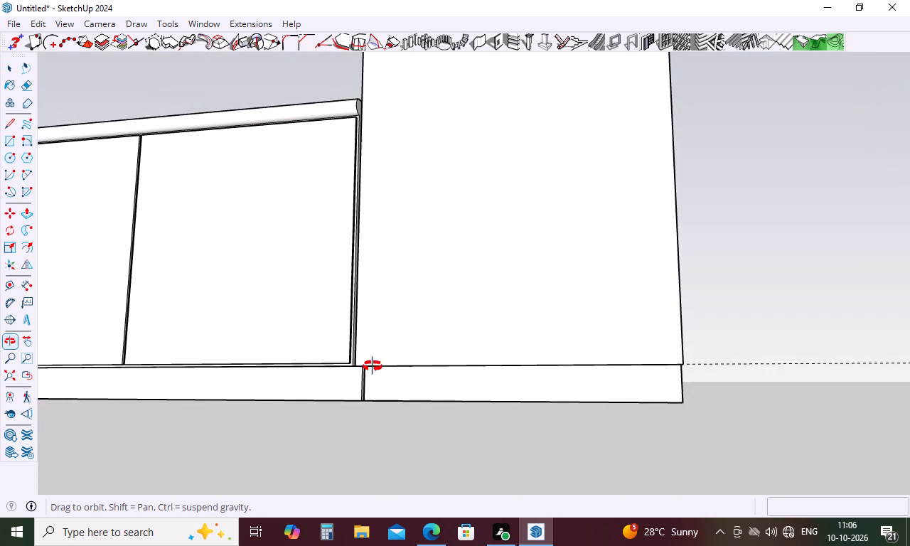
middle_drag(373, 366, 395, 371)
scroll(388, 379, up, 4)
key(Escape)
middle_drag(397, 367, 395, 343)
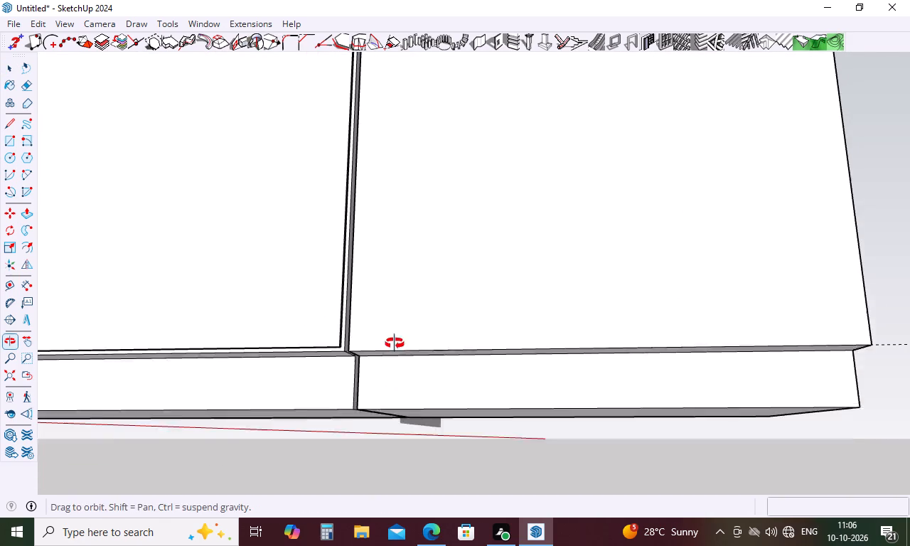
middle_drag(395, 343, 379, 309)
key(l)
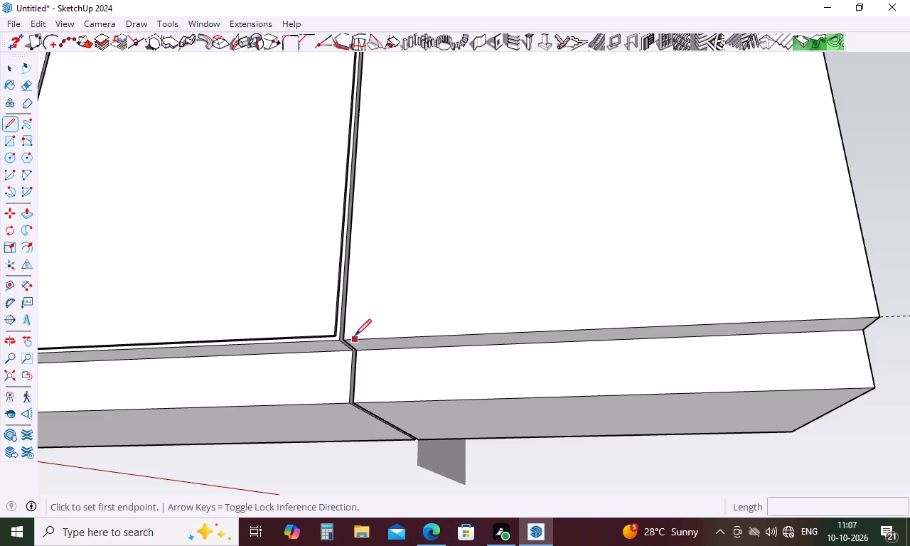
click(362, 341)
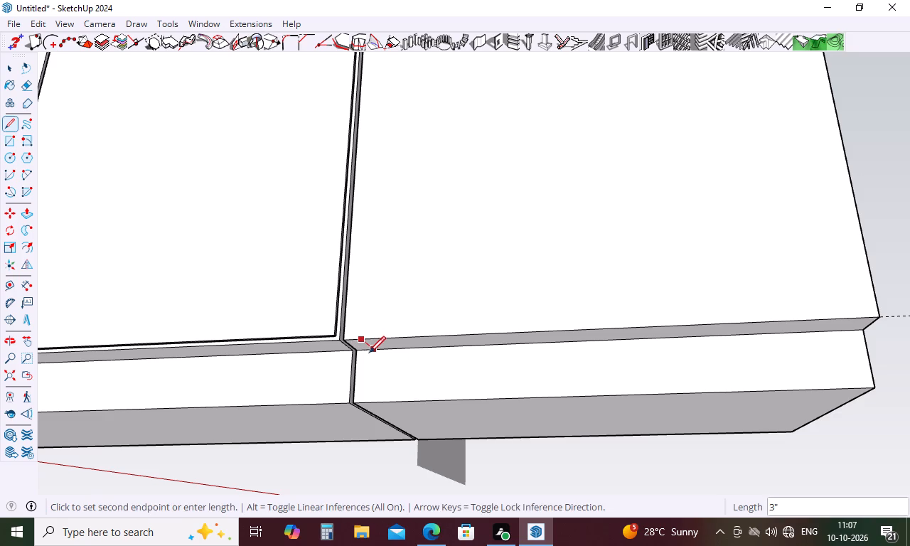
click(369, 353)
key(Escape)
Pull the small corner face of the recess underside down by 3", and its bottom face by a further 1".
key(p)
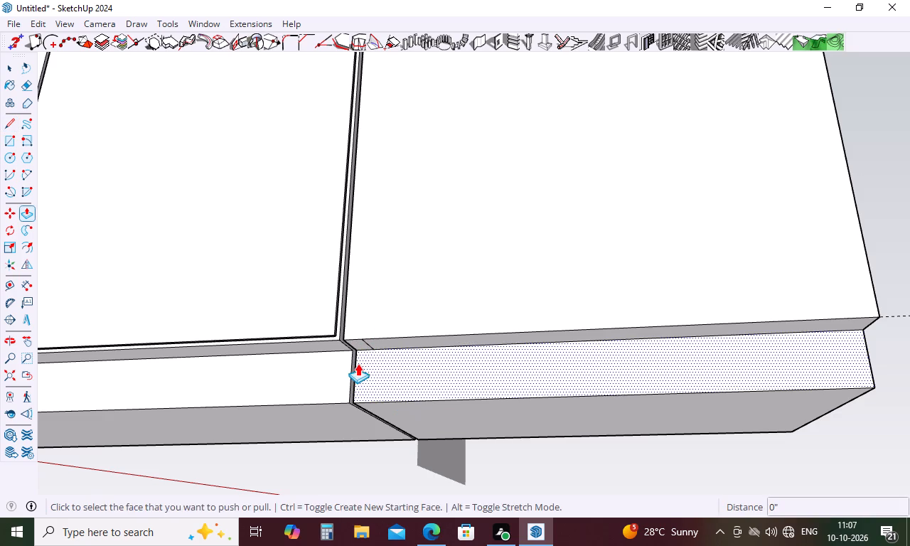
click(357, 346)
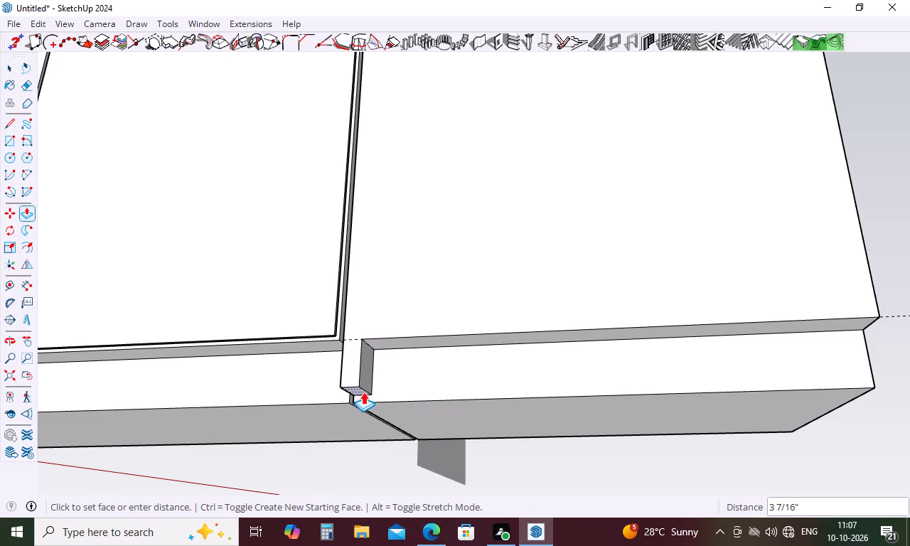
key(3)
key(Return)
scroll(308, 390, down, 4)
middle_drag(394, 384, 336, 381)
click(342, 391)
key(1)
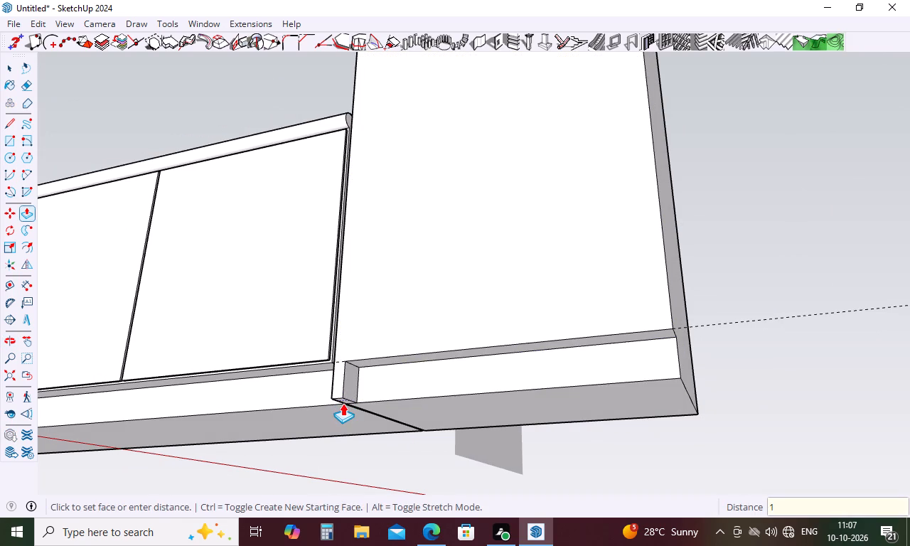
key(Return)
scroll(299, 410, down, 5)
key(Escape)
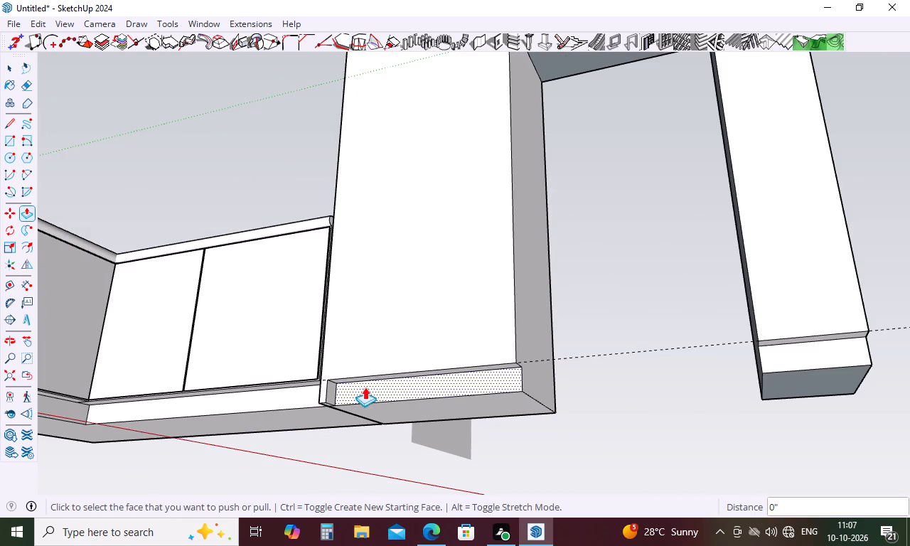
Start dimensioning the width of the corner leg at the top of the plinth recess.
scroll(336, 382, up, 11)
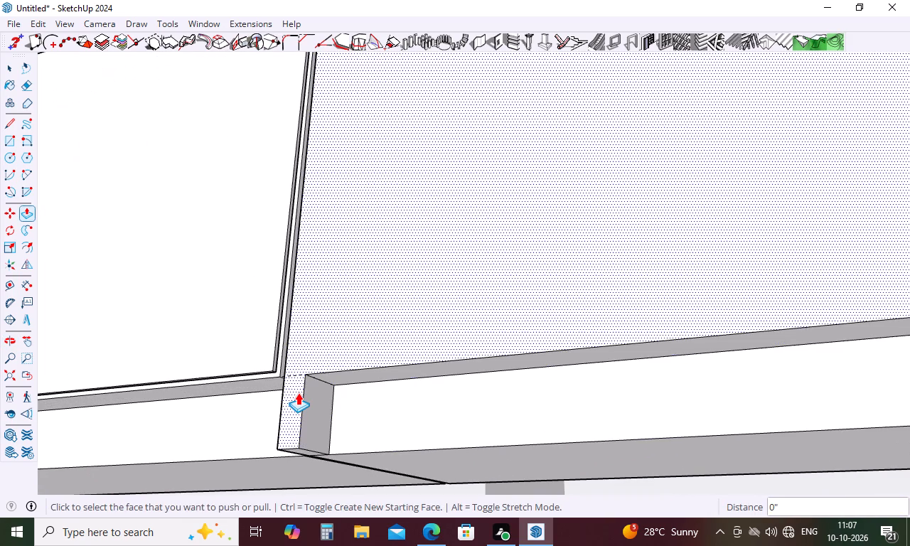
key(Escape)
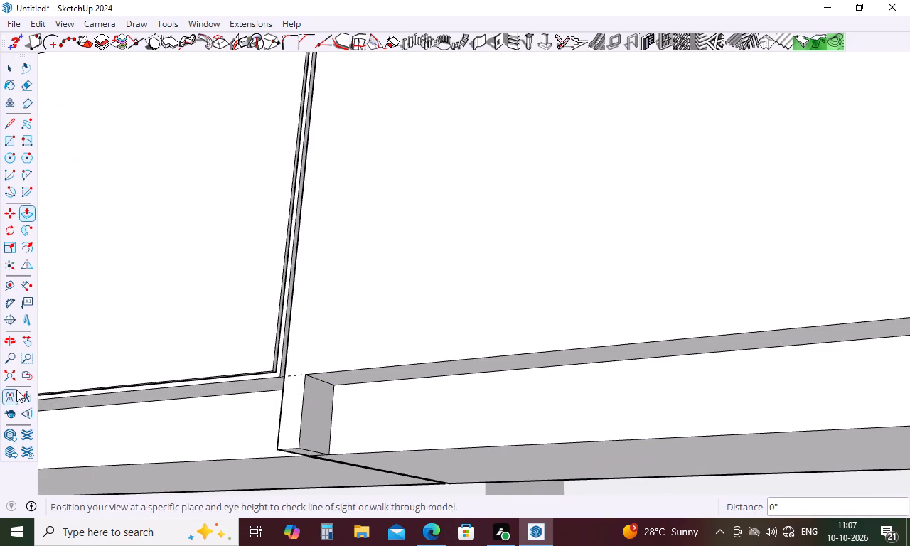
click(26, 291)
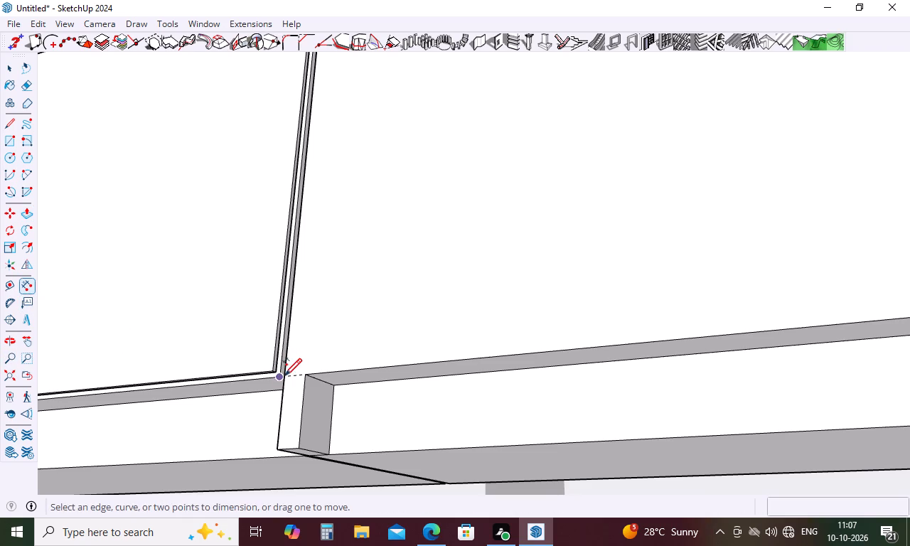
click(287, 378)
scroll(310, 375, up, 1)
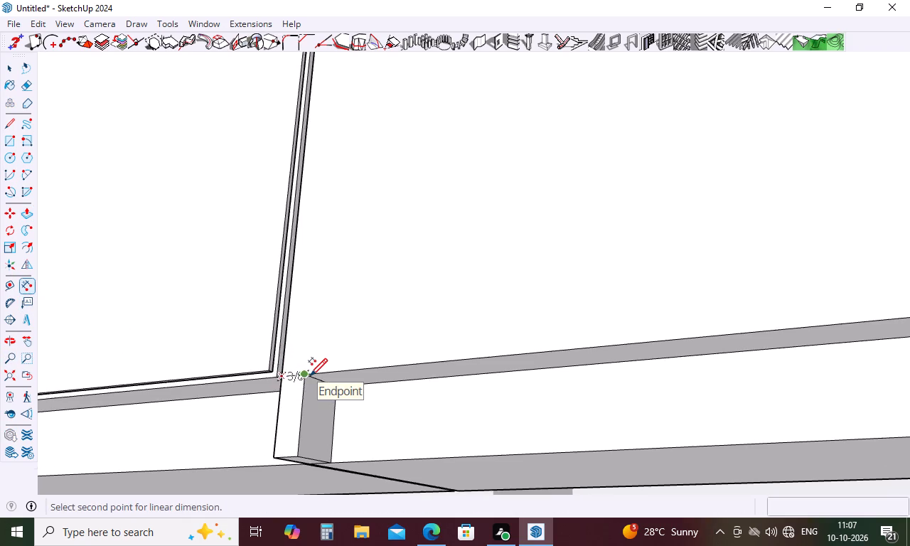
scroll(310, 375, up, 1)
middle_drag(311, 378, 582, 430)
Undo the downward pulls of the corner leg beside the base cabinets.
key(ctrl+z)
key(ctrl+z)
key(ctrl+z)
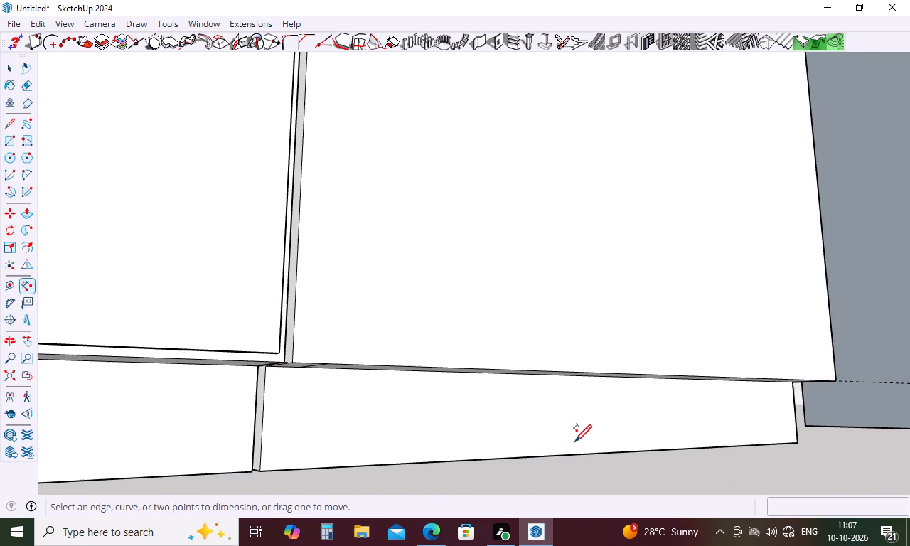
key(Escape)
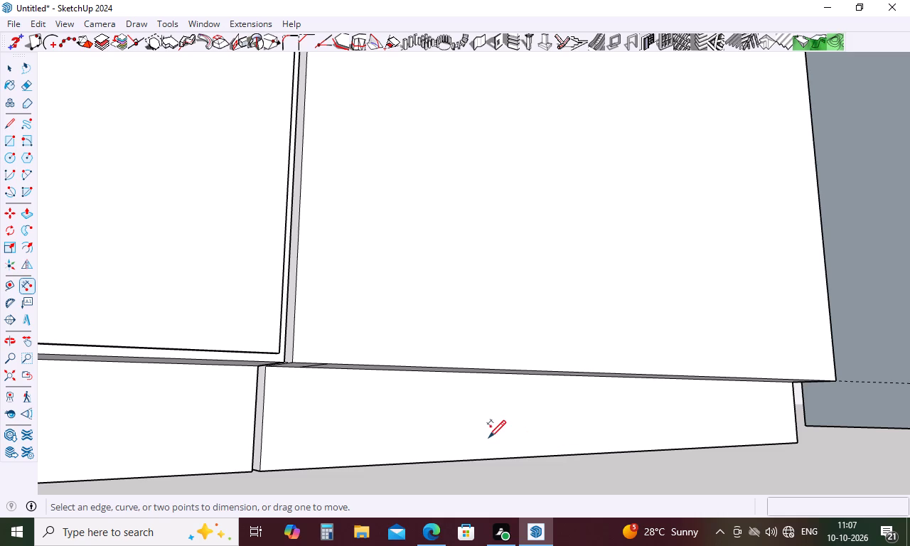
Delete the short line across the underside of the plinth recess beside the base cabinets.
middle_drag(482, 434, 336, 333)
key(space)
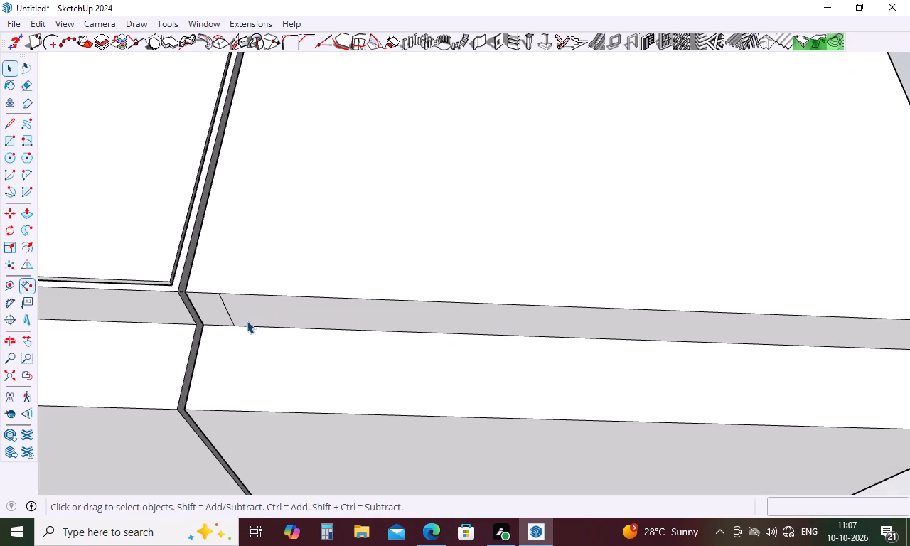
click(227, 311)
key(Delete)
Place a guide on the recess underside, offset 1" from the tall cabinet's edge beside the base cabinets.
key(t)
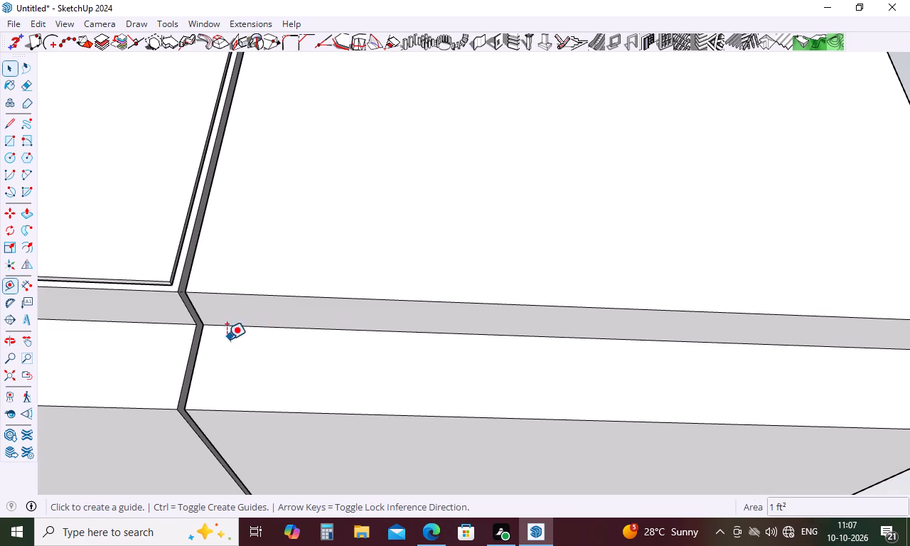
click(196, 311)
key(1)
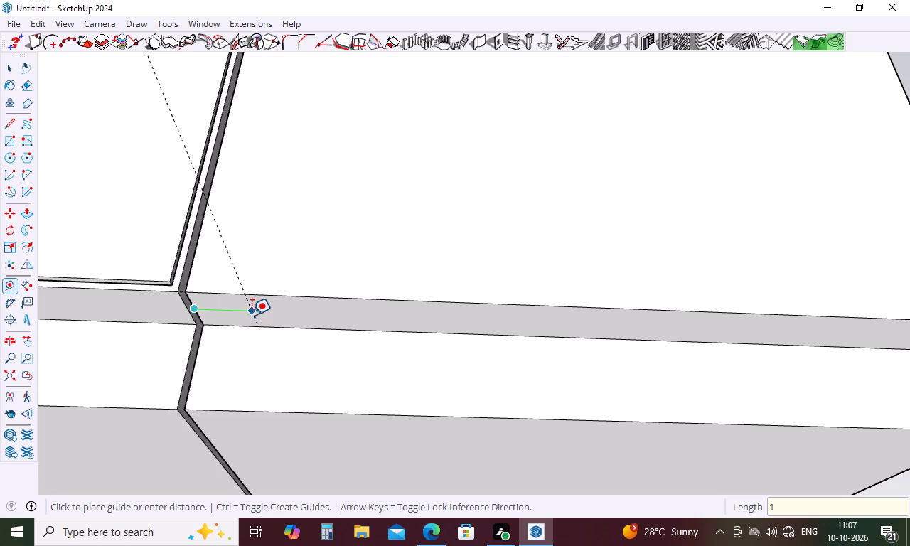
key(Return)
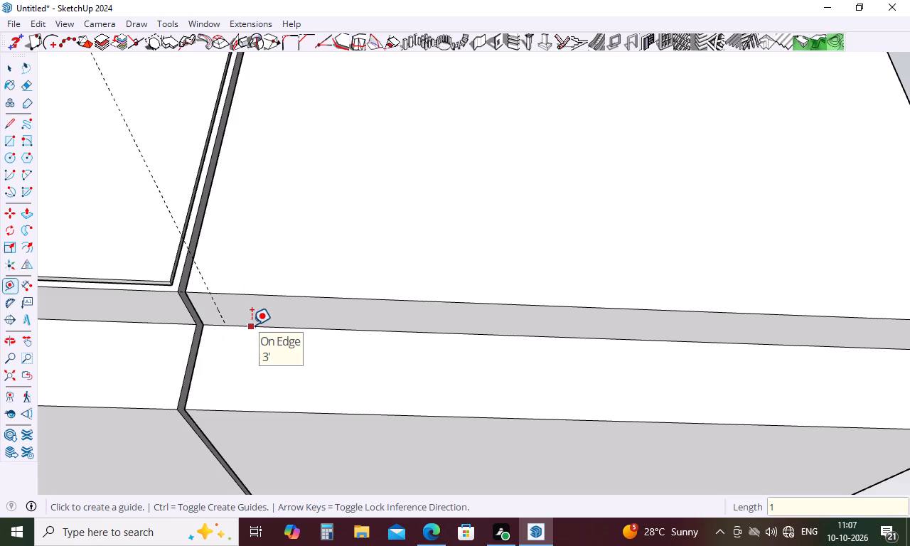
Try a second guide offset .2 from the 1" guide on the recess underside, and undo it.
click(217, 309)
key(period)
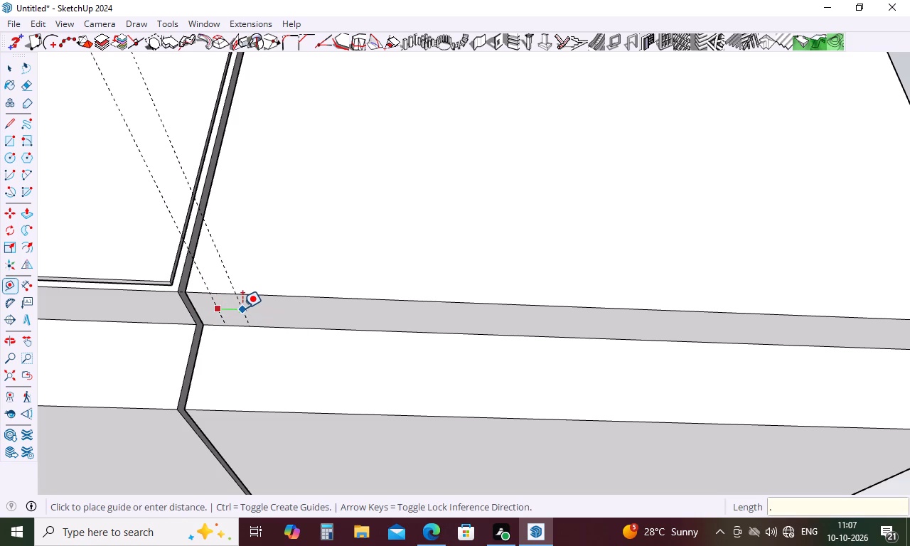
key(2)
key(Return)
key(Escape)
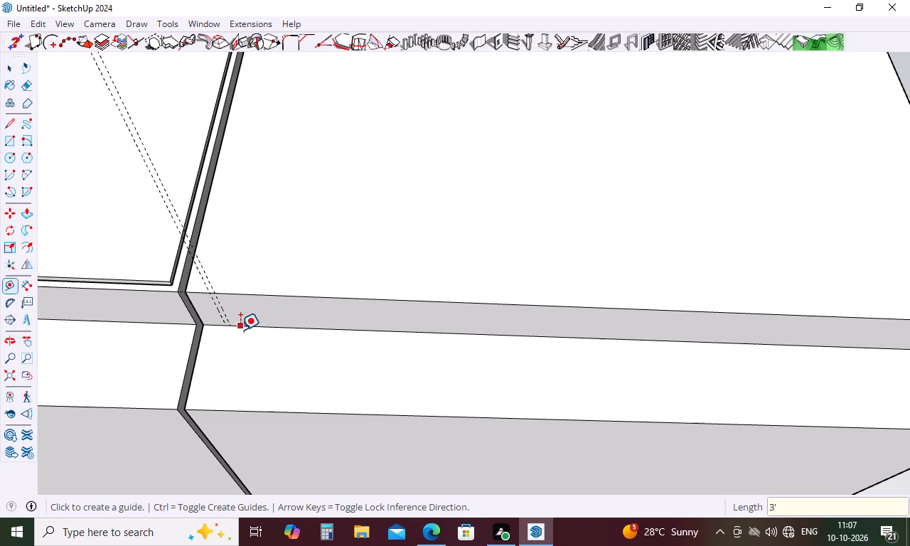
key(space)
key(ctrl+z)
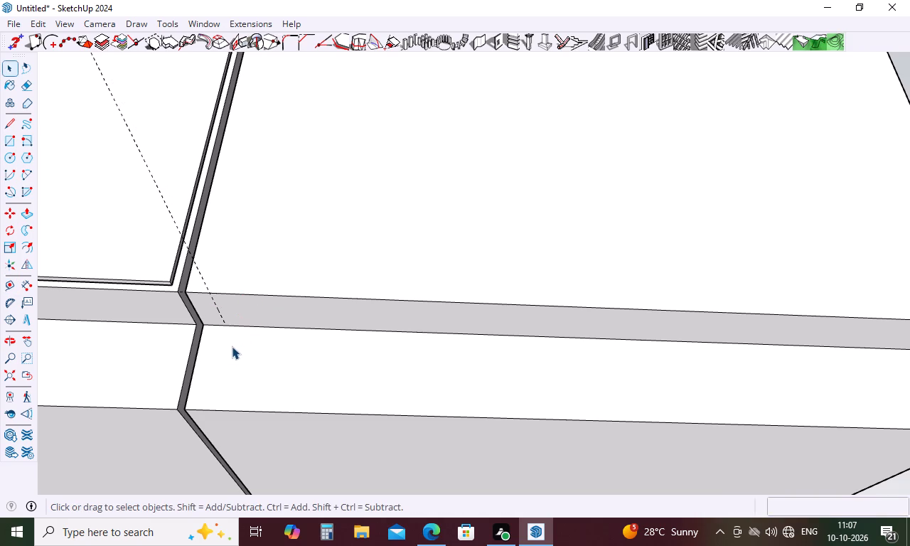
Draw a line along the 1" guide across the recess underside beside the base cabinets.
key(l)
click(224, 323)
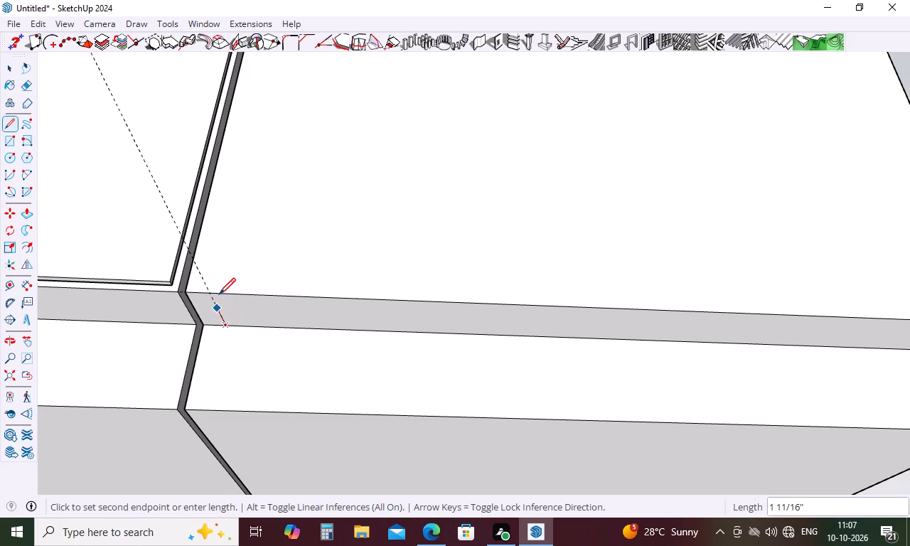
click(212, 292)
key(Escape)
Place a guide on the recess underside, offset 1" inward from the tall cabinet's edge beside the fridge opening.
scroll(157, 348, down, 7)
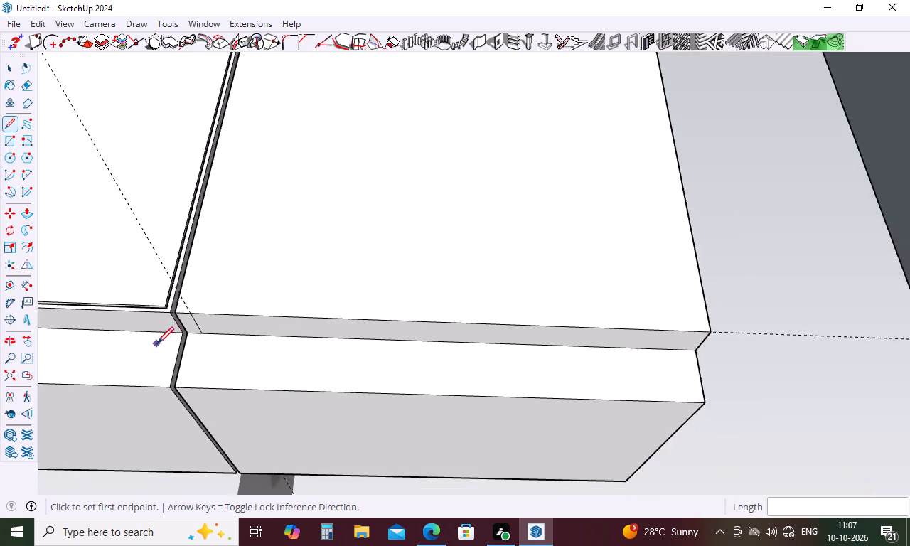
scroll(157, 343, down, 3)
key(t)
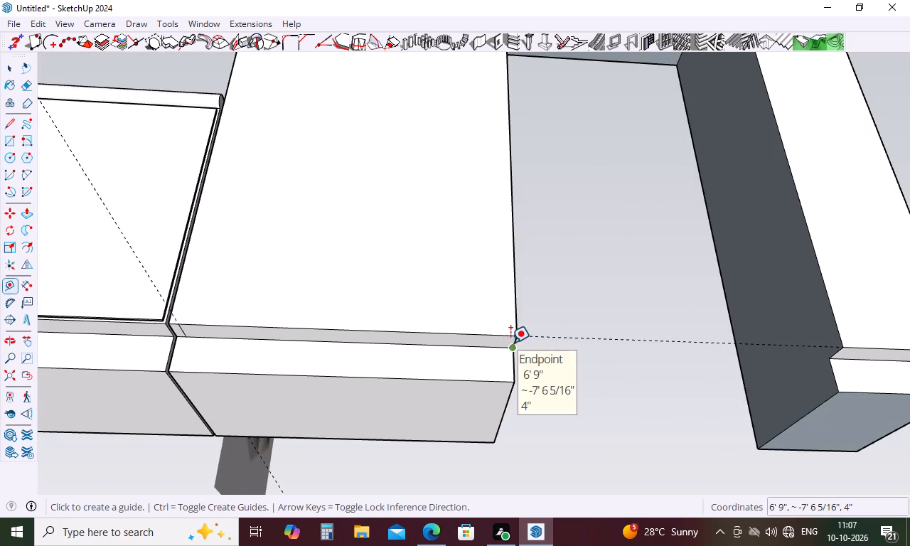
scroll(510, 343, up, 9)
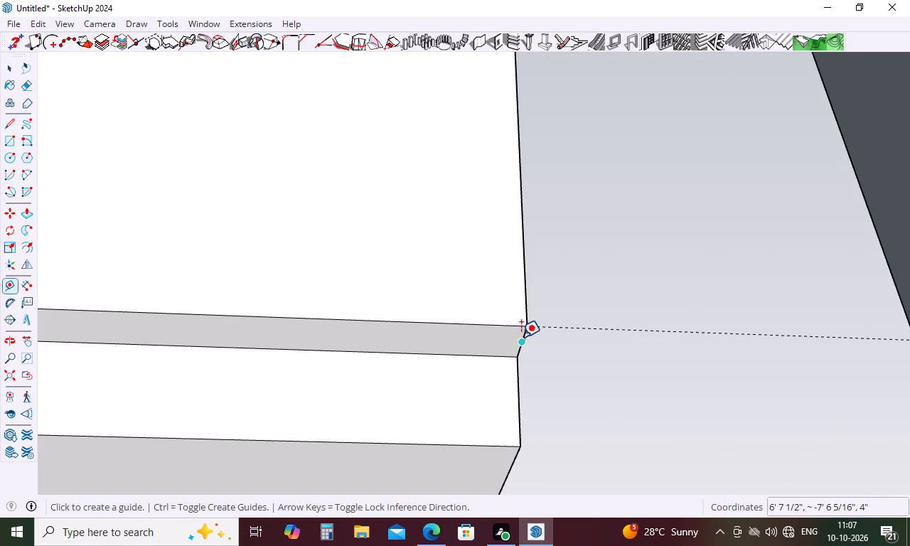
click(521, 337)
key(1)
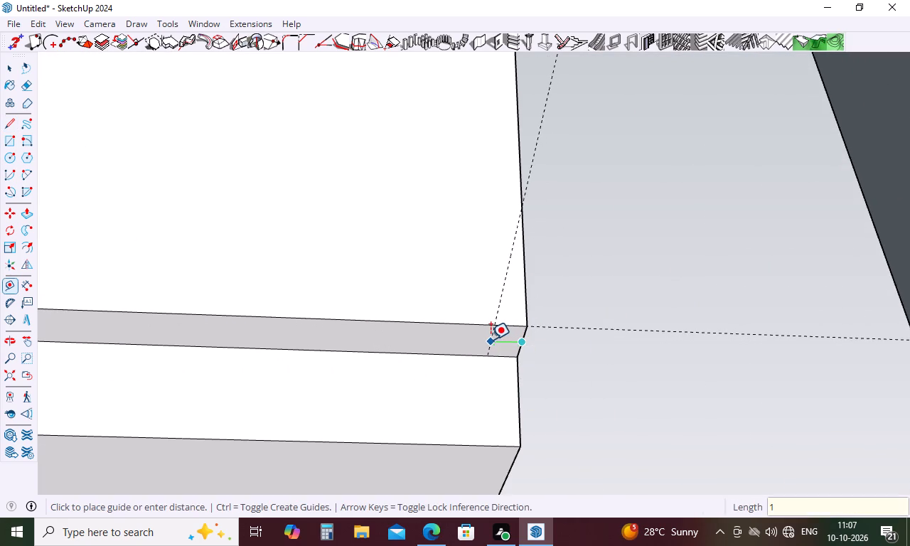
key(Return)
key(Escape)
Draw a 3" line along the new guide across the recess underside beside the fridge opening.
key(l)
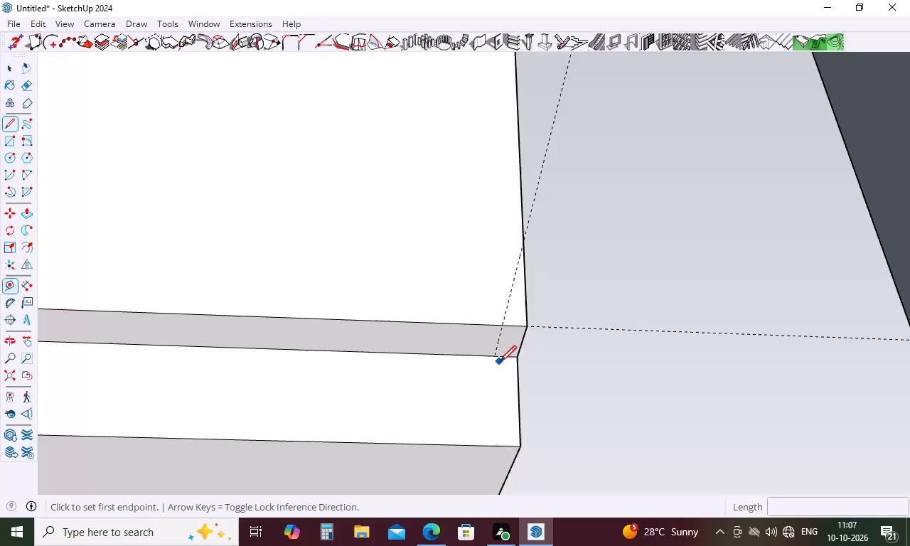
click(496, 358)
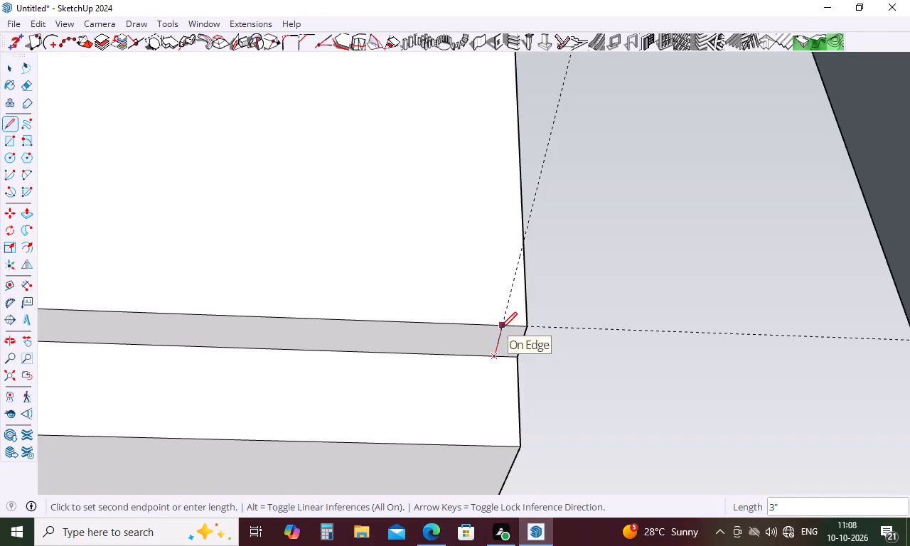
click(500, 328)
key(Escape)
key(space)
Push/Pull the 1" strip on the recess underside beside the fridge opening down 4".
text(p)
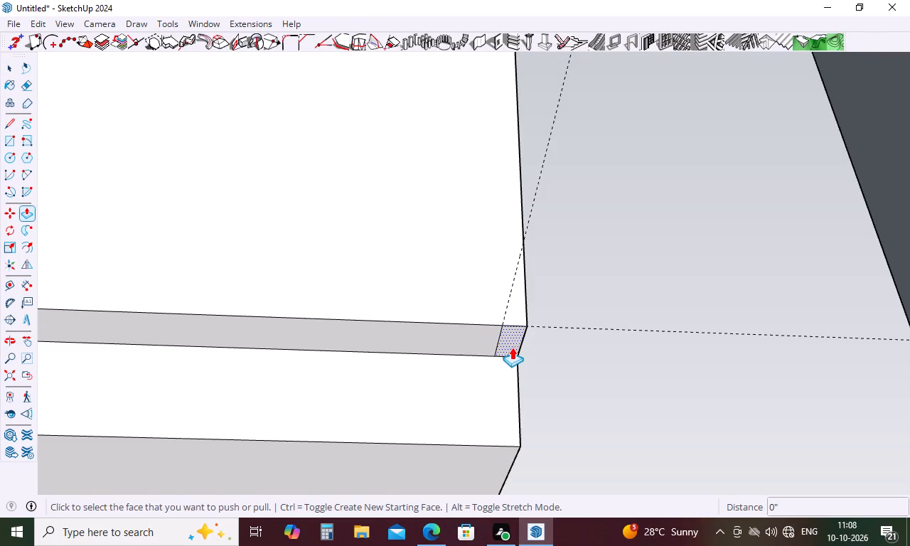
click(512, 347)
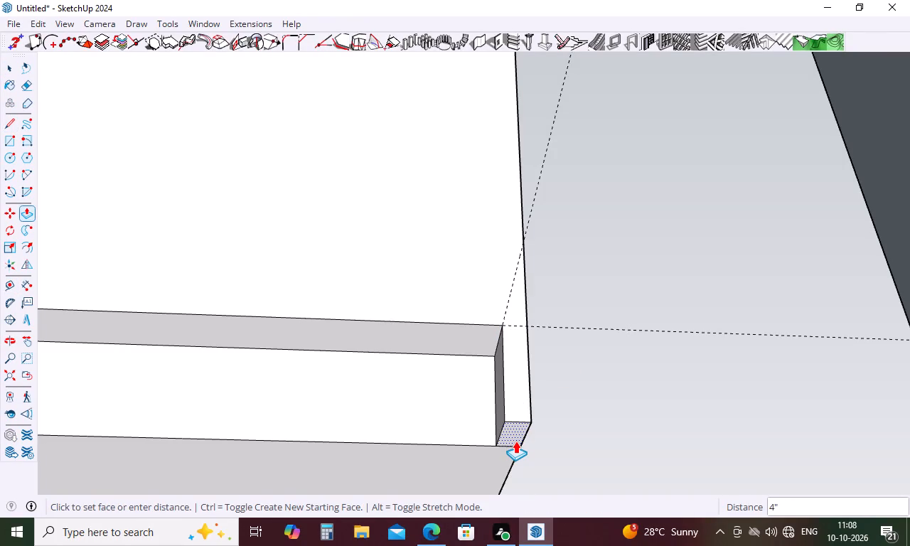
middle_drag(515, 440, 308, 444)
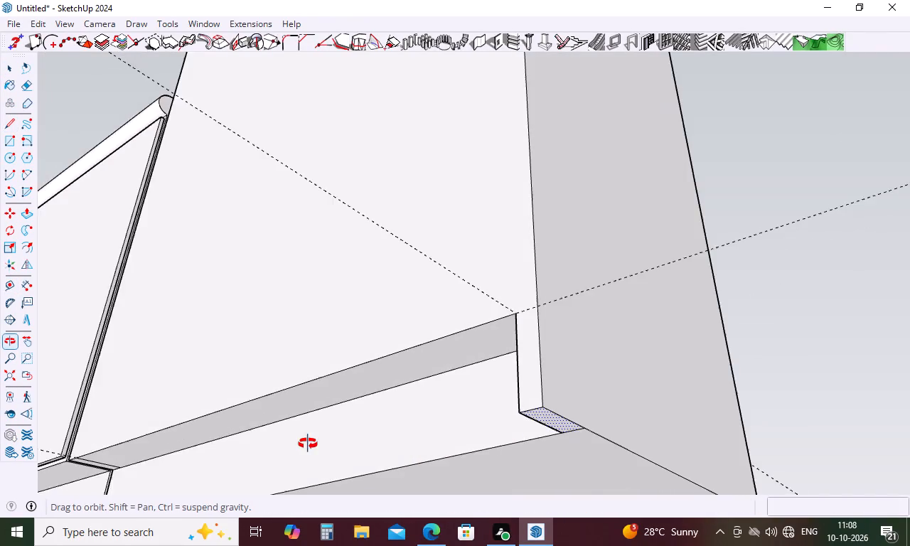
middle_drag(308, 444, 513, 456)
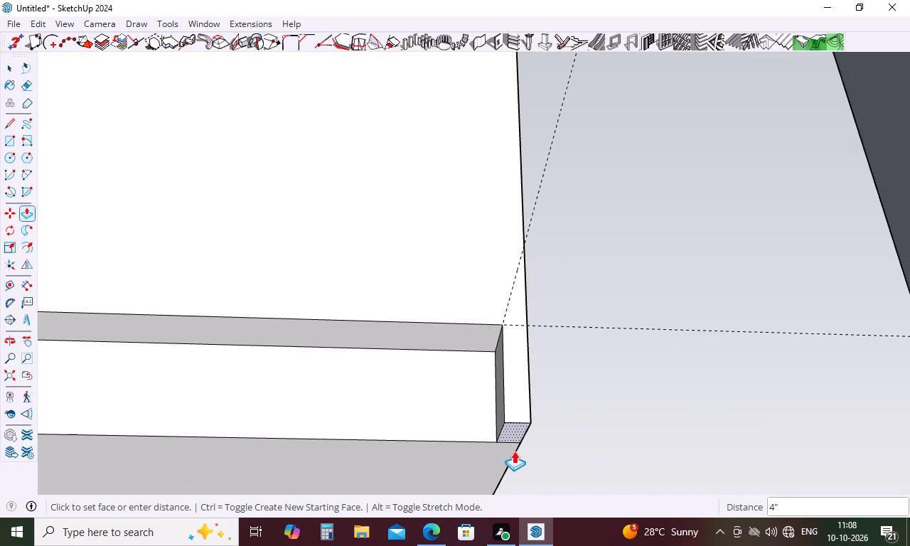
key(4)
key(Return)
Repeat the 4" Push/Pull on the 1" strip of the recess underside beside the base cabinets.
scroll(559, 424, down, 15)
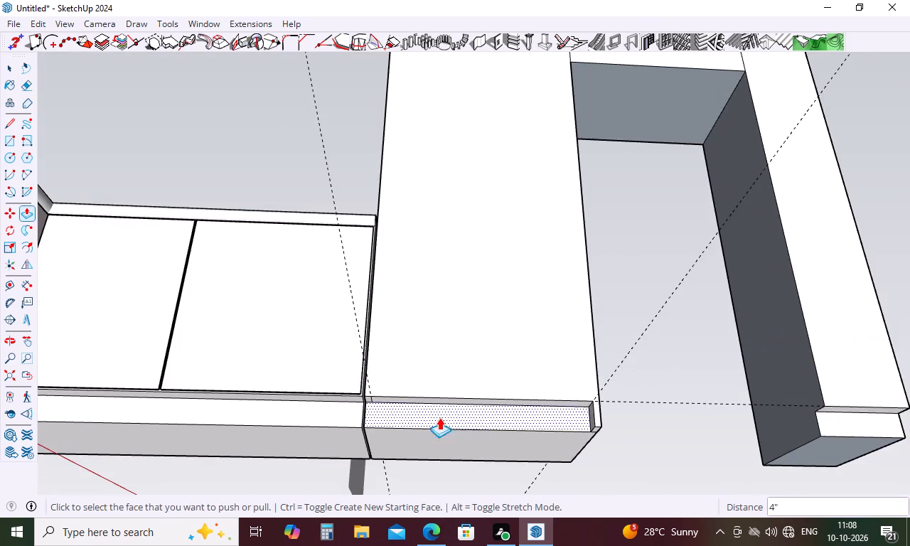
scroll(375, 387, up, 7)
double_click(365, 404)
Examine the tall cabinets and fridge surround in the reference image and compare them with the modelled tall unit.
scroll(364, 390, down, 5)
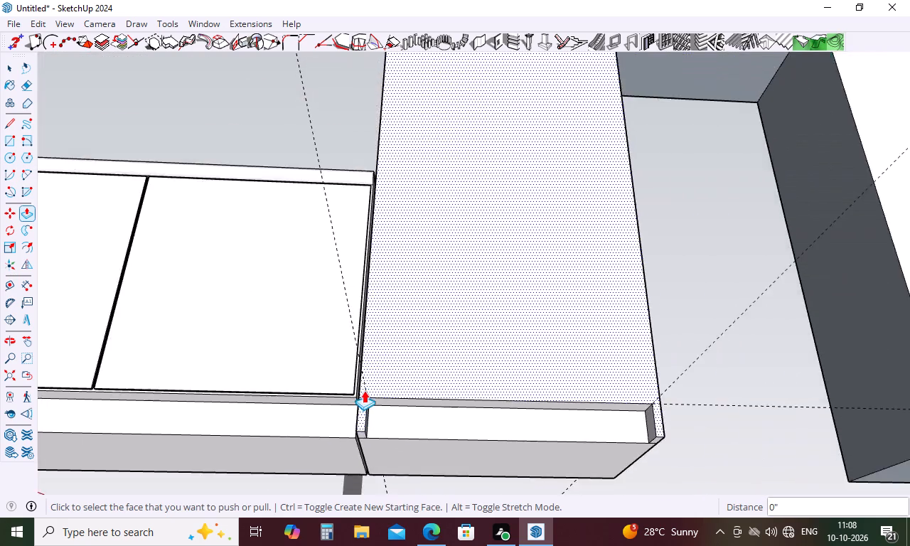
scroll(364, 390, down, 11)
middle_drag(471, 365, 220, 523)
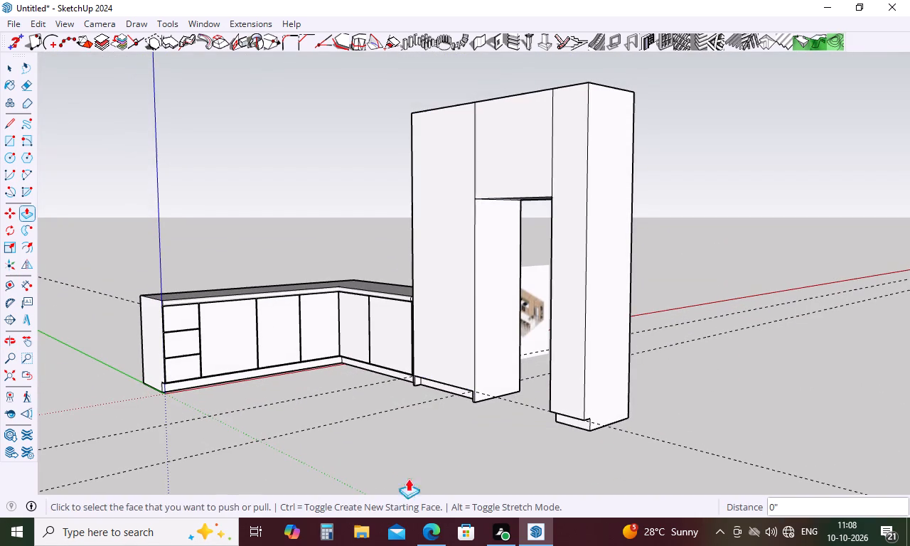
scroll(461, 439, down, 12)
middle_drag(605, 383, 334, 402)
scroll(469, 399, up, 20)
scroll(469, 399, up, 2)
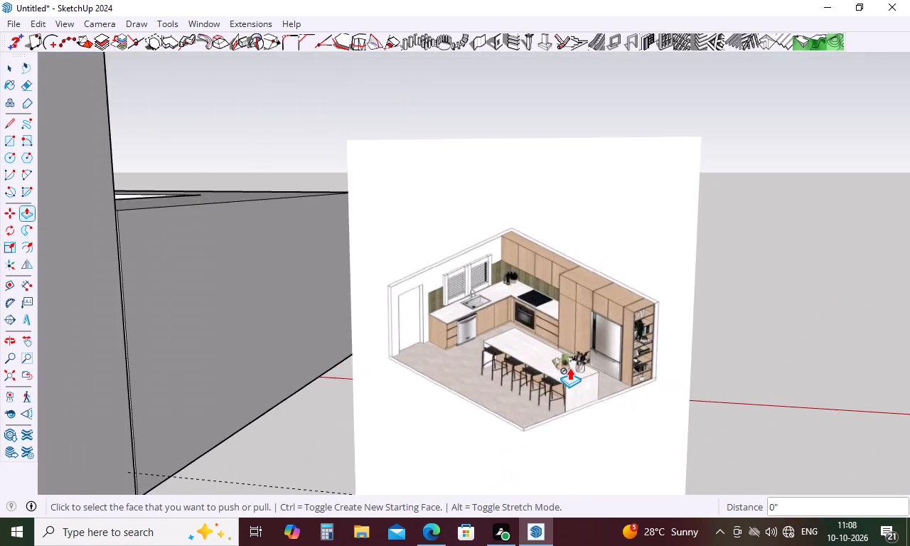
scroll(569, 368, up, 6)
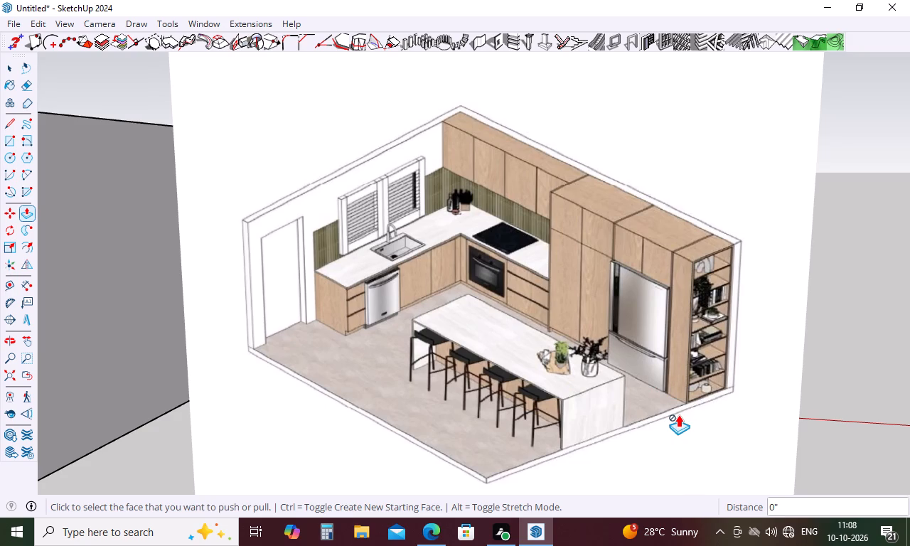
scroll(651, 391, down, 10)
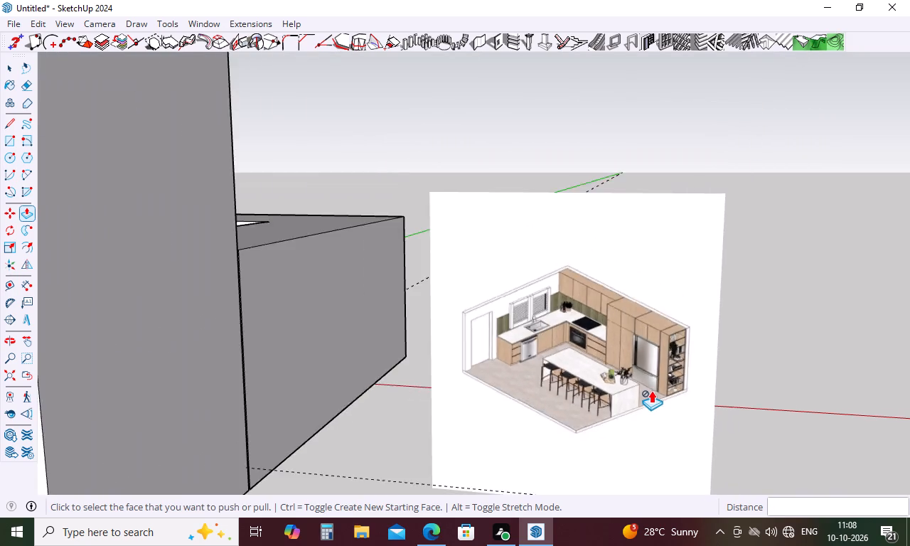
scroll(651, 390, down, 18)
middle_drag(643, 403, 909, 390)
scroll(495, 428, up, 2)
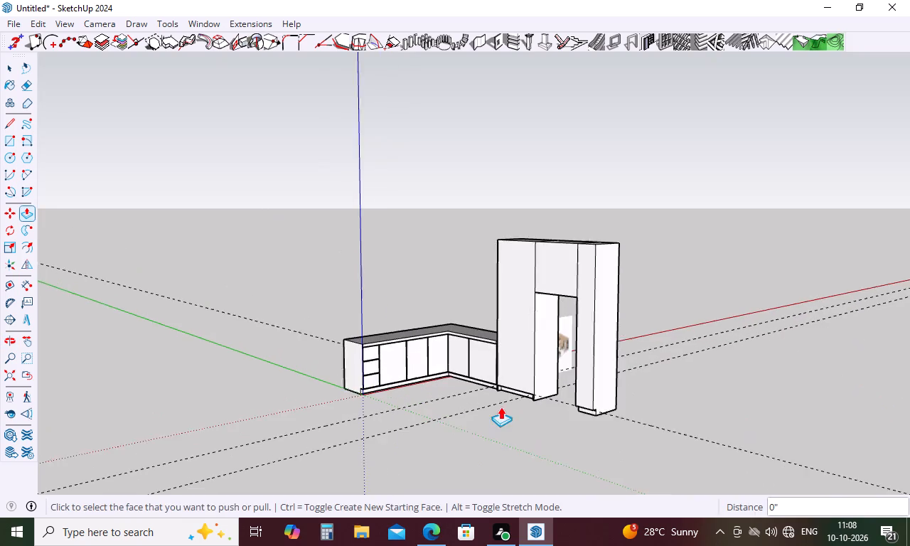
scroll(500, 407, up, 3)
middle_drag(612, 415, 721, 409)
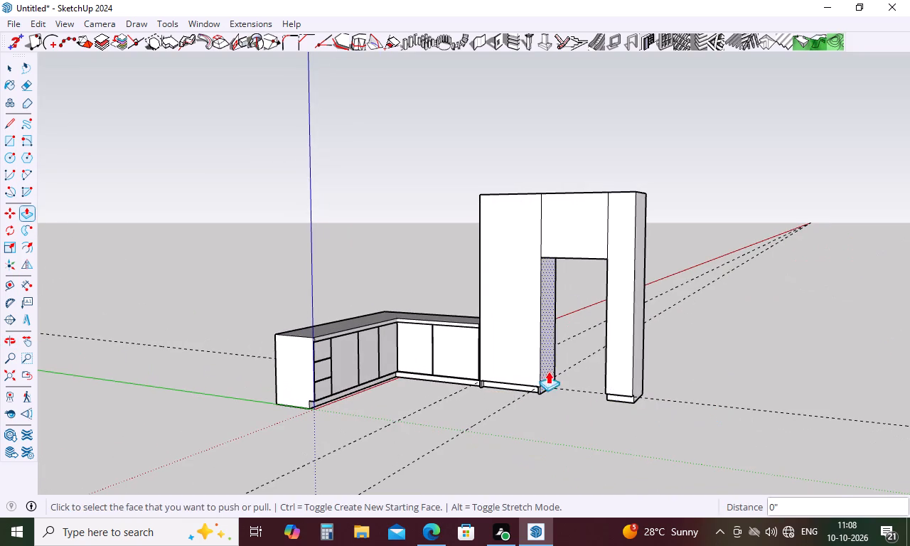
key(Escape)
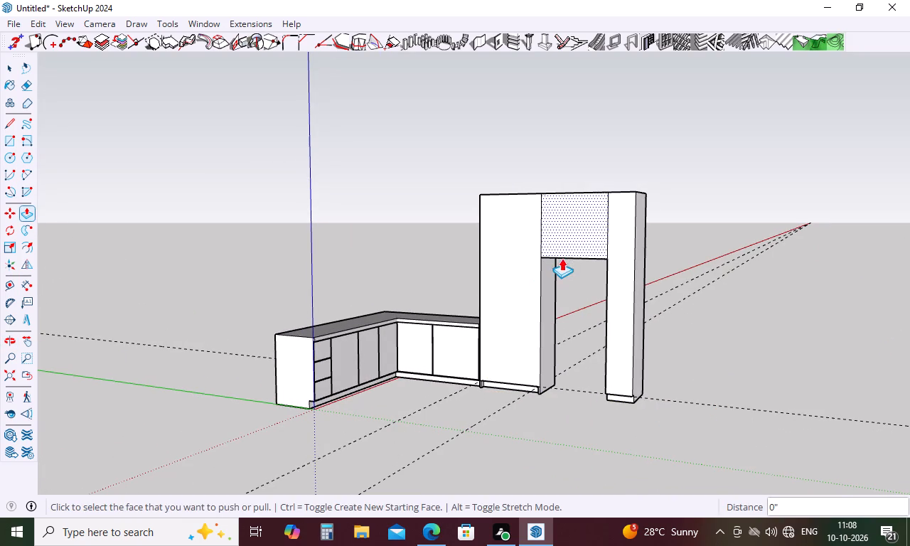
key(Escape)
key(space)
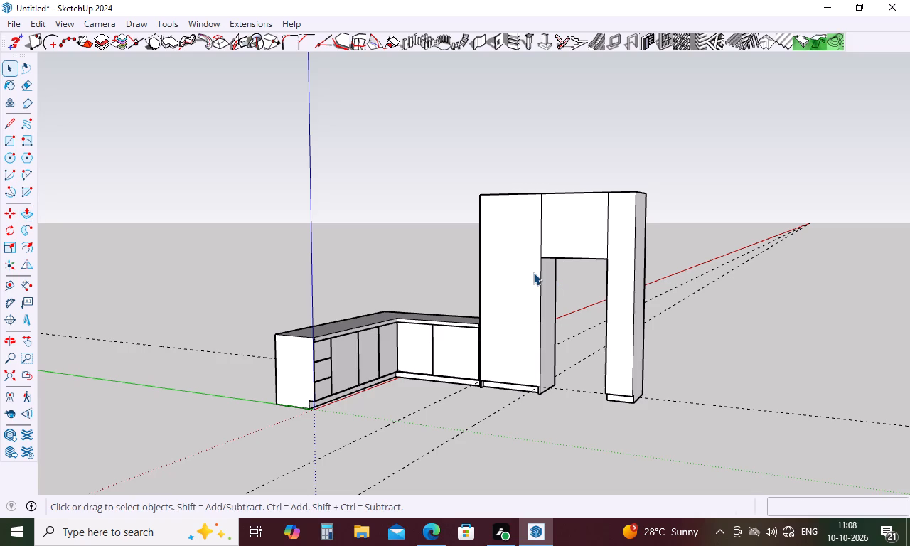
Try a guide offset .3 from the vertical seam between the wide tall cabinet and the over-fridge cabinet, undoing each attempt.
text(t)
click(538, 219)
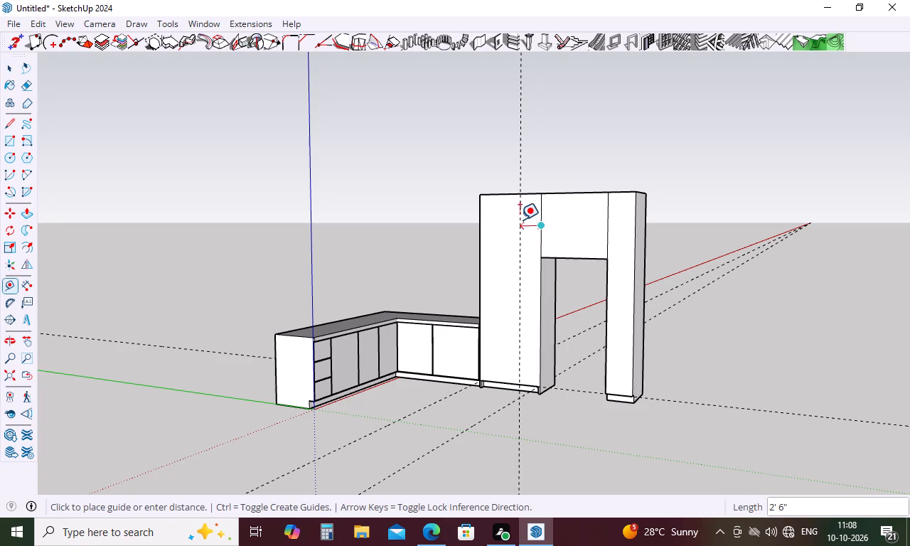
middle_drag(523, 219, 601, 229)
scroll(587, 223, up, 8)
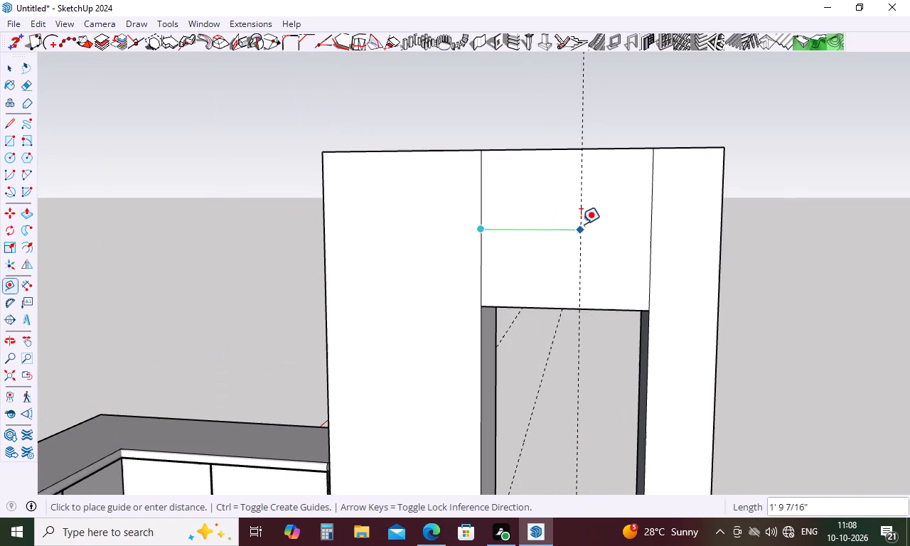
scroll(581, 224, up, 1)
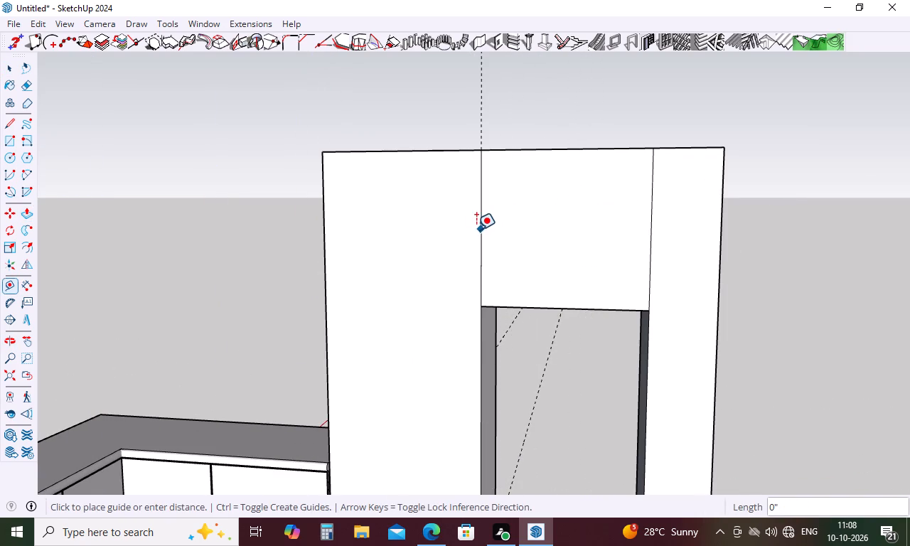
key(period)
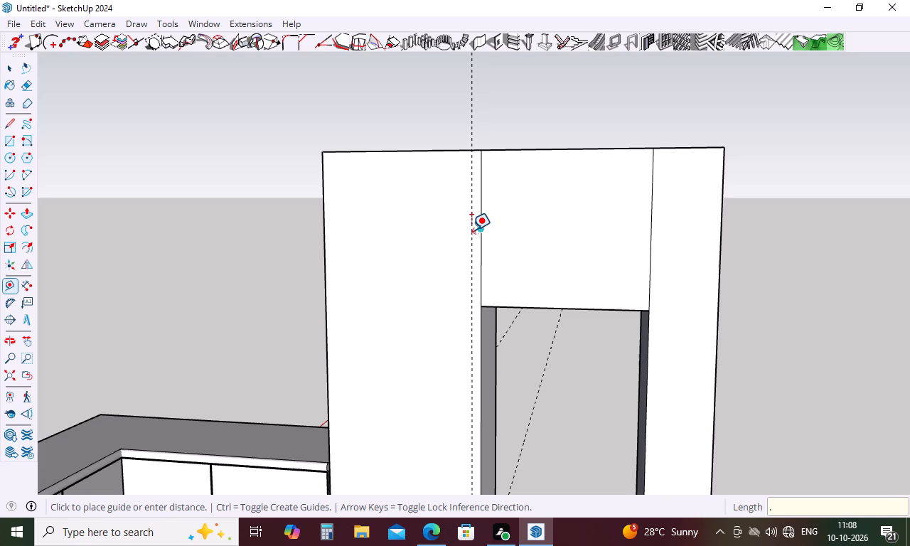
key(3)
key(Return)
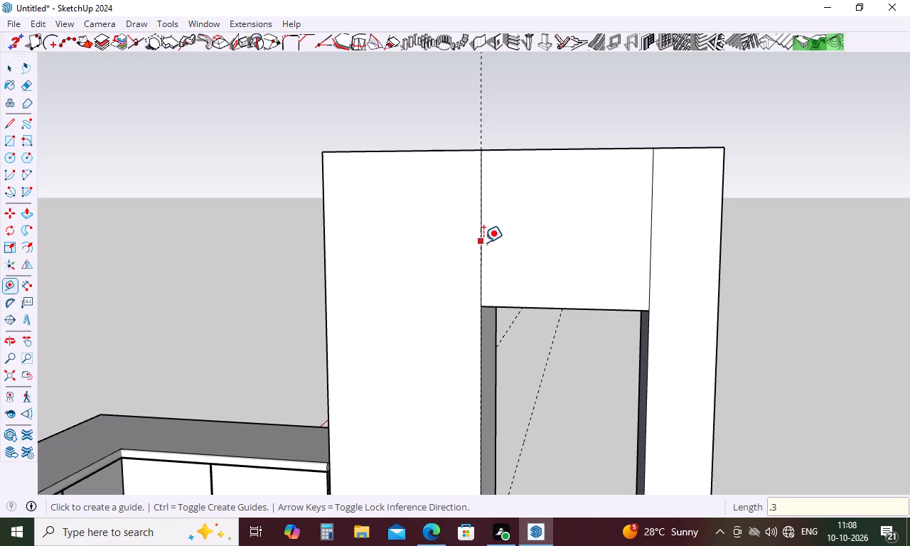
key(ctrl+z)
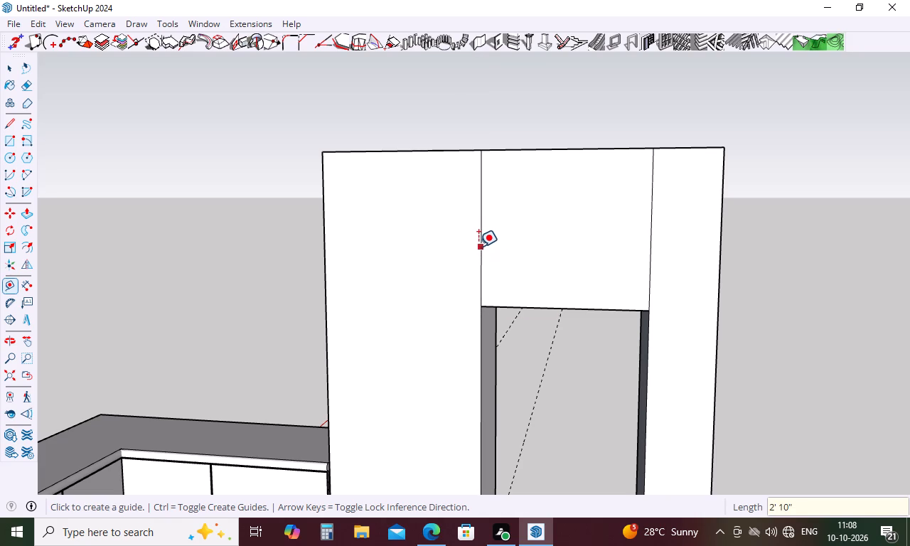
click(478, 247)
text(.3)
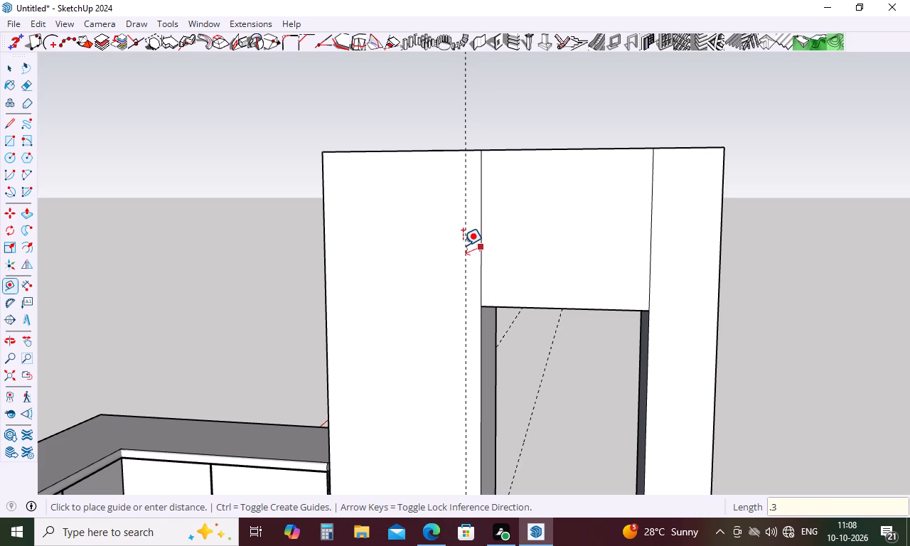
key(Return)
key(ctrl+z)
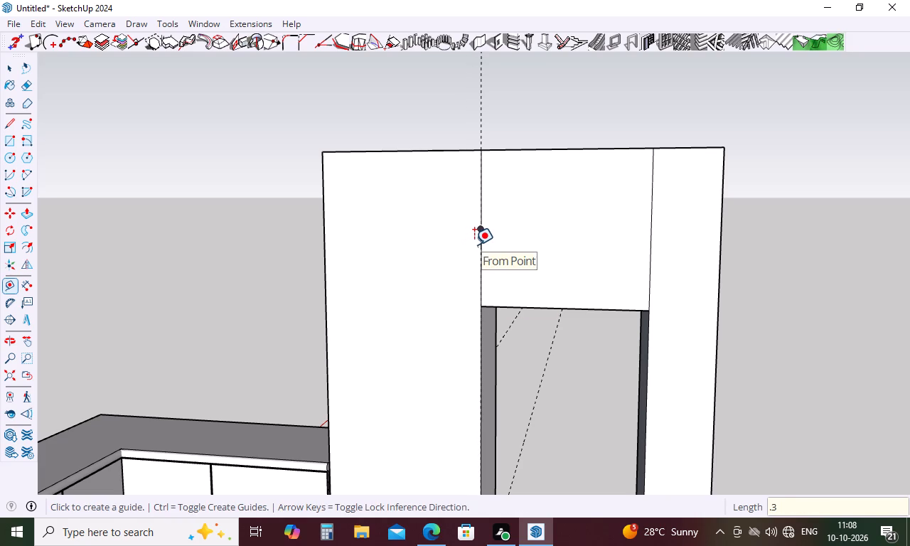
Place a vertical guide .3 from the seam beside the over-fridge cabinet, on the wide tall cabinet's front.
click(479, 238)
middle_drag(459, 237, 493, 241)
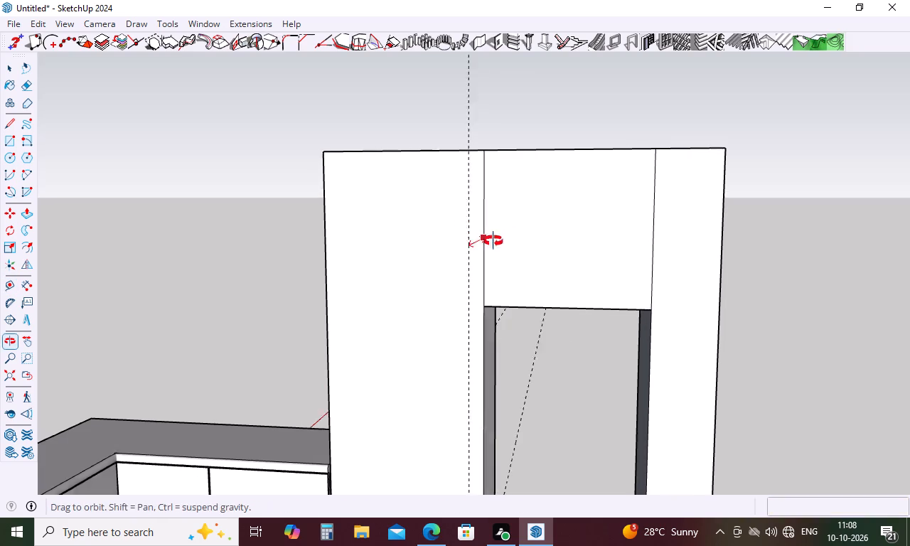
middle_drag(493, 241, 551, 245)
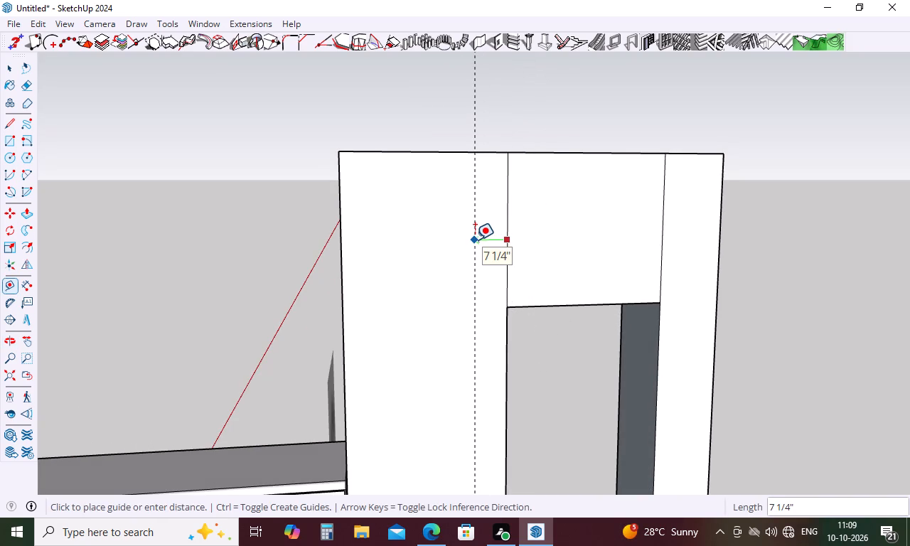
text(.3)
key(Return)
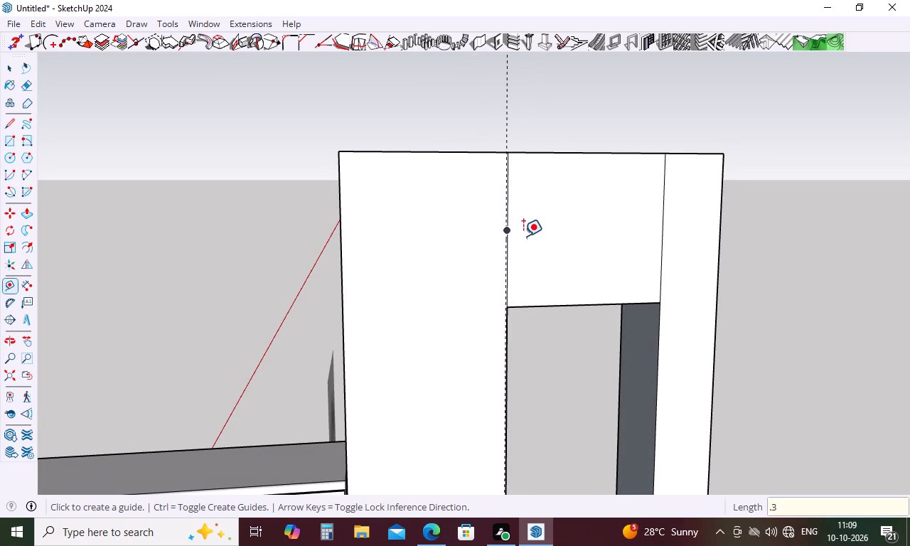
Place a vertical guide .3 from the over-fridge cabinet's other seam, on the narrow tall cabinet's front.
scroll(523, 231, up, 10)
scroll(392, 230, down, 10)
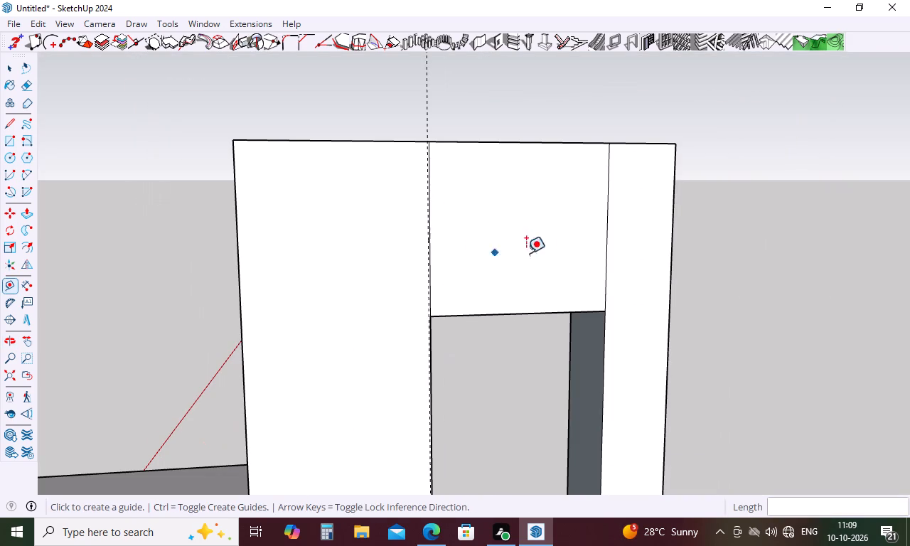
click(605, 240)
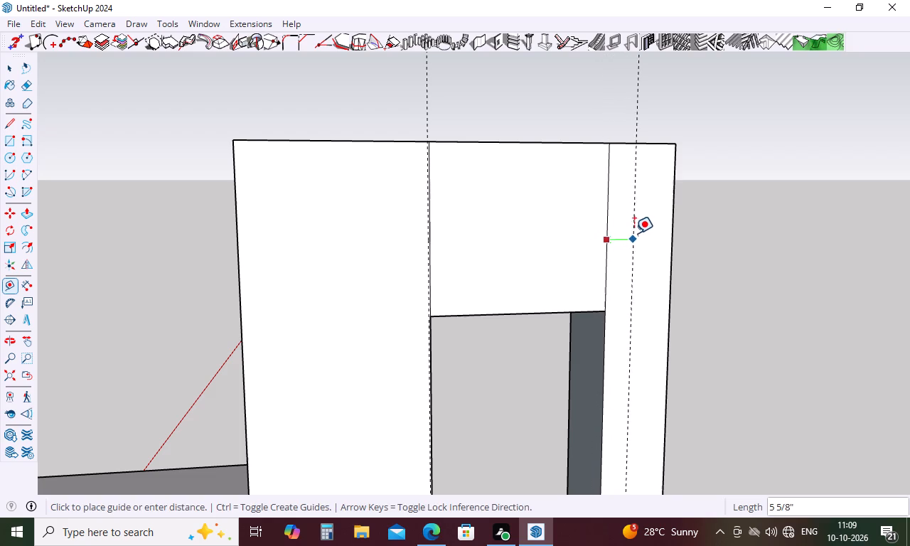
middle_drag(635, 232, 528, 255)
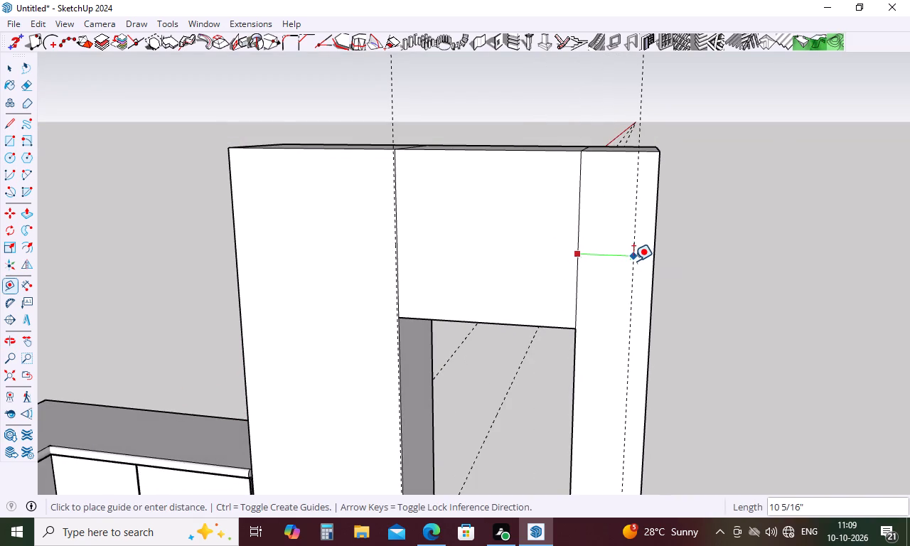
key(period)
key(3)
key(Return)
key(Escape)
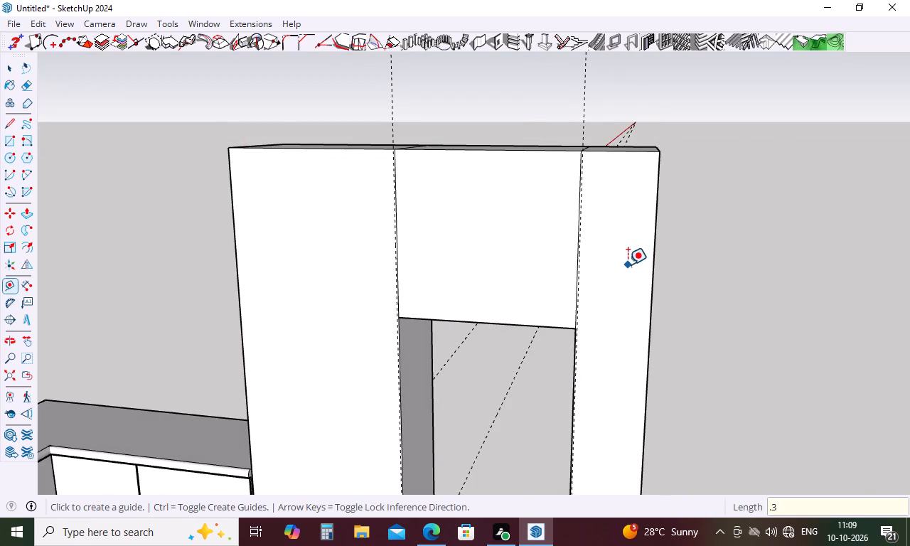
Examine the tall cabinets and fridge surround in the reference image and compare them with the modelled tall unit.
scroll(398, 314, up, 14)
key(Escape)
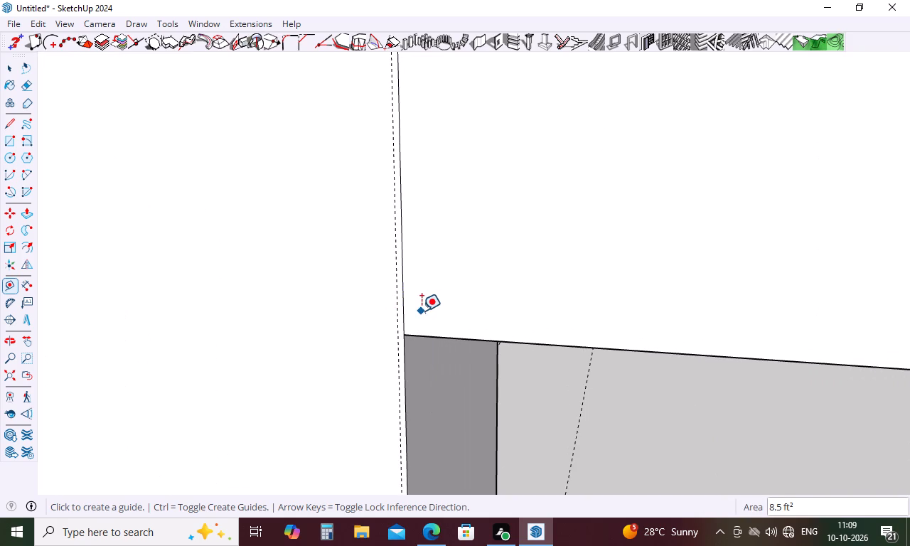
key(l)
scroll(453, 359, down, 10)
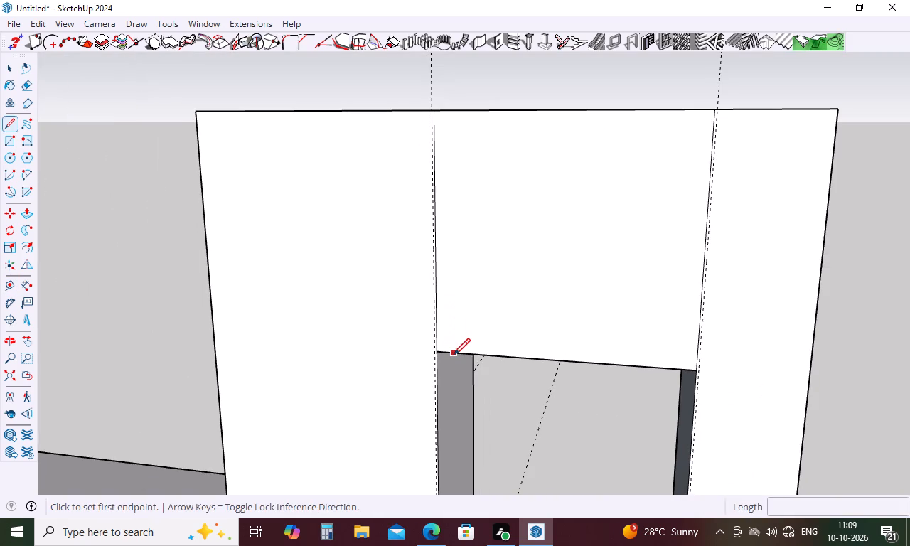
scroll(431, 298, down, 5)
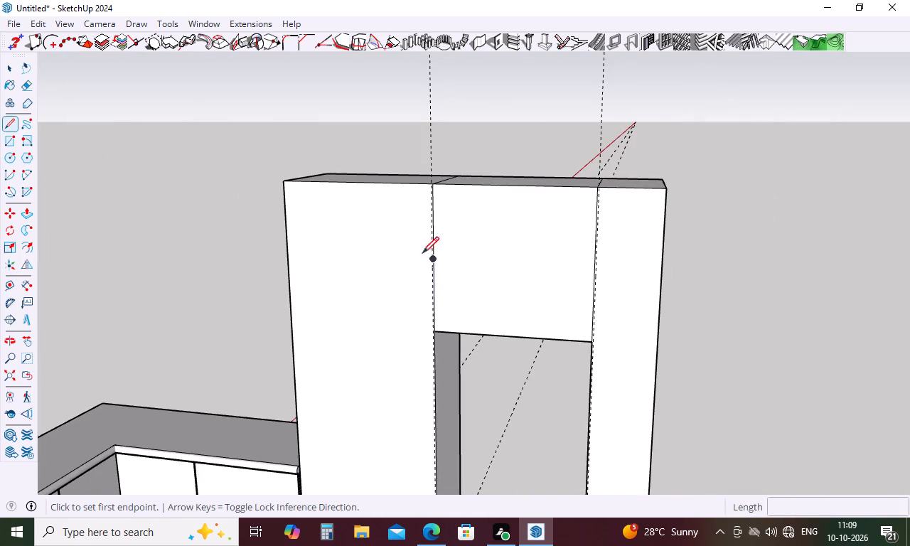
scroll(419, 203, up, 10)
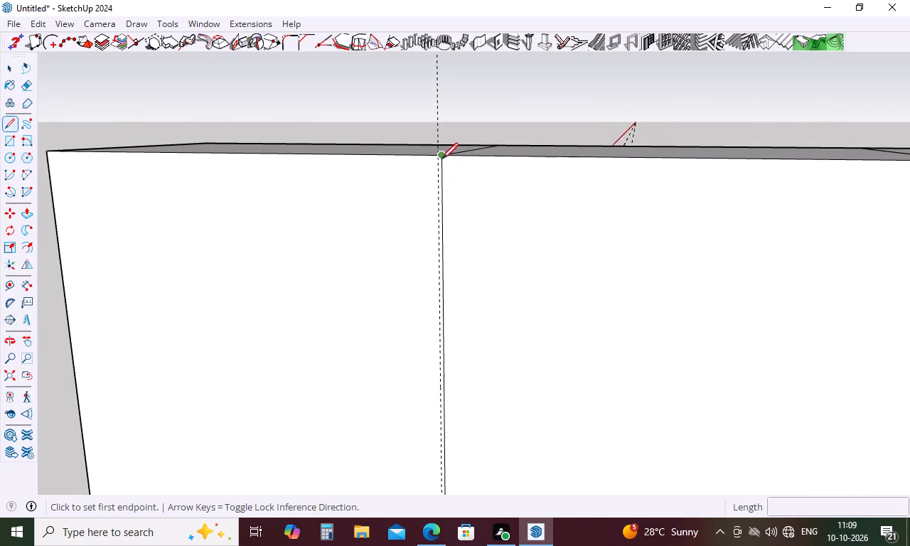
scroll(344, 185, down, 20)
scroll(344, 185, down, 2)
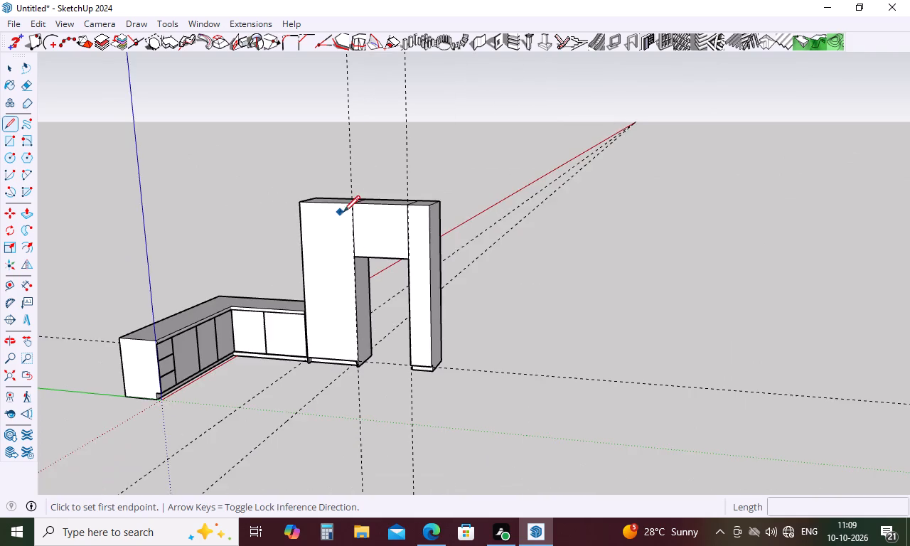
middle_drag(470, 259, 104, 312)
scroll(488, 314, up, 9)
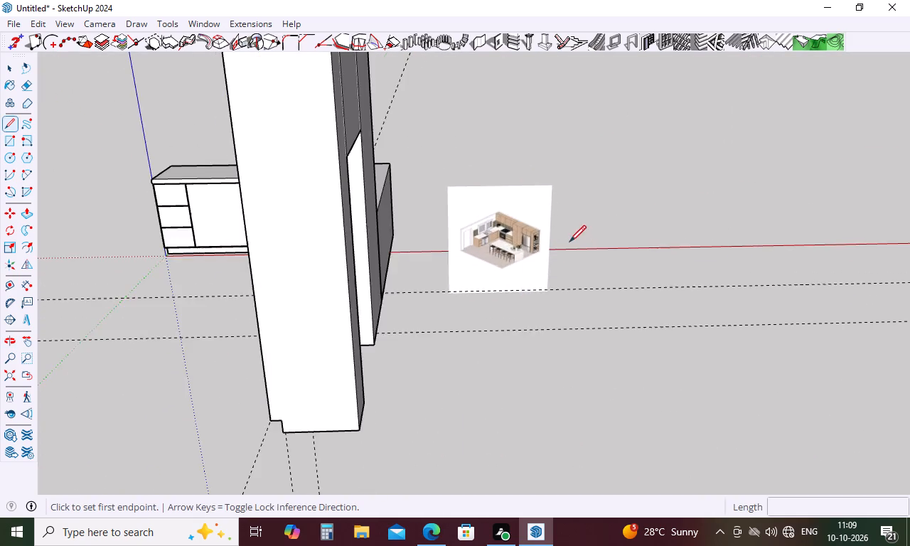
scroll(569, 242, up, 17)
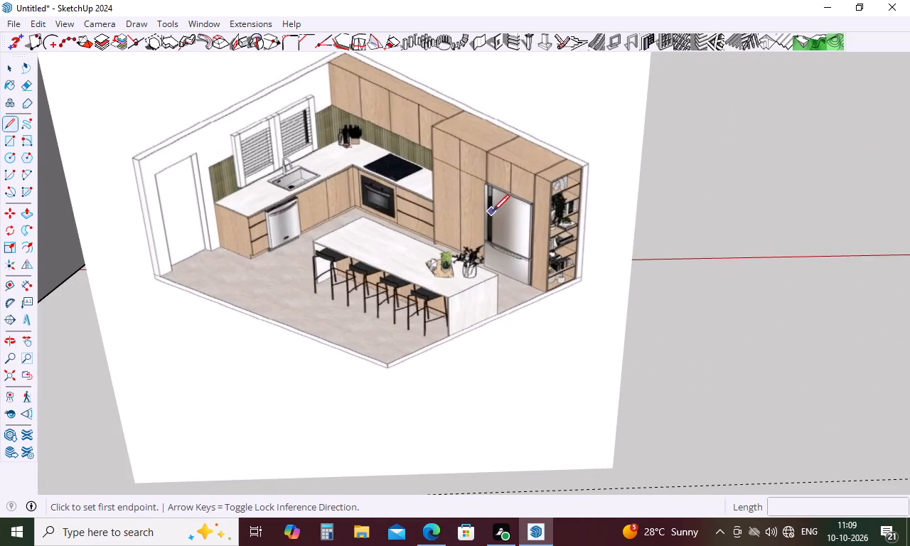
scroll(567, 211, down, 15)
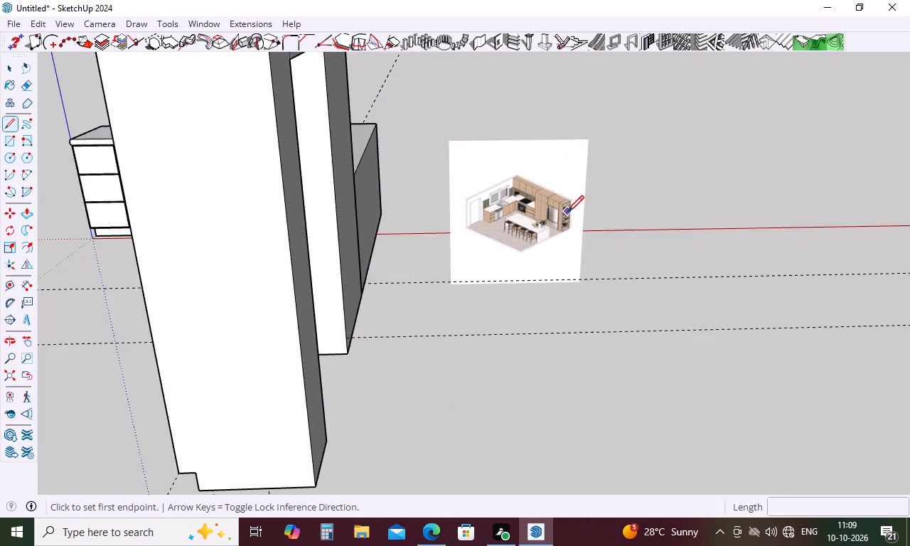
scroll(567, 213, down, 11)
middle_drag(530, 273, 909, 274)
Draw a vertical line about 9' long along the guide on the wide tall cabinet's front, from top edge to floor edge.
scroll(473, 214, up, 5)
scroll(453, 139, up, 19)
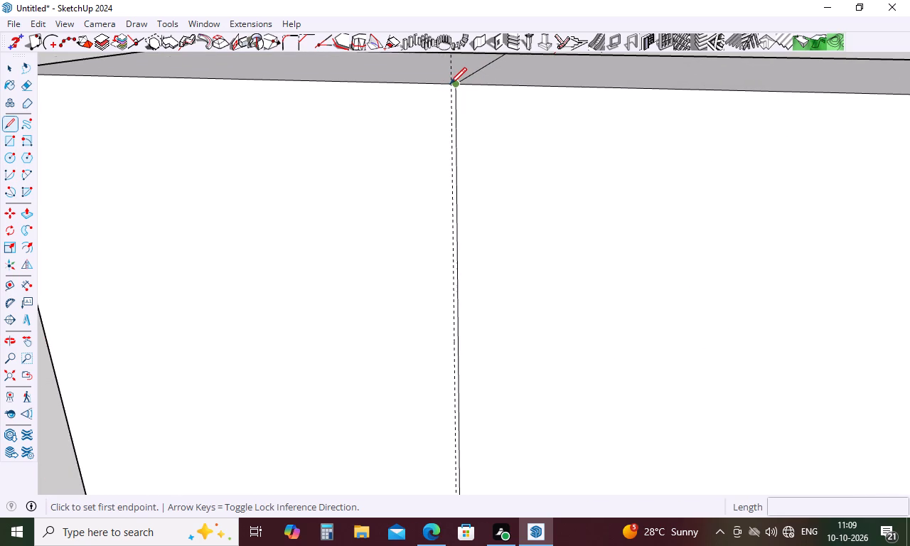
scroll(450, 84, up, 10)
click(454, 84)
scroll(456, 120, down, 3)
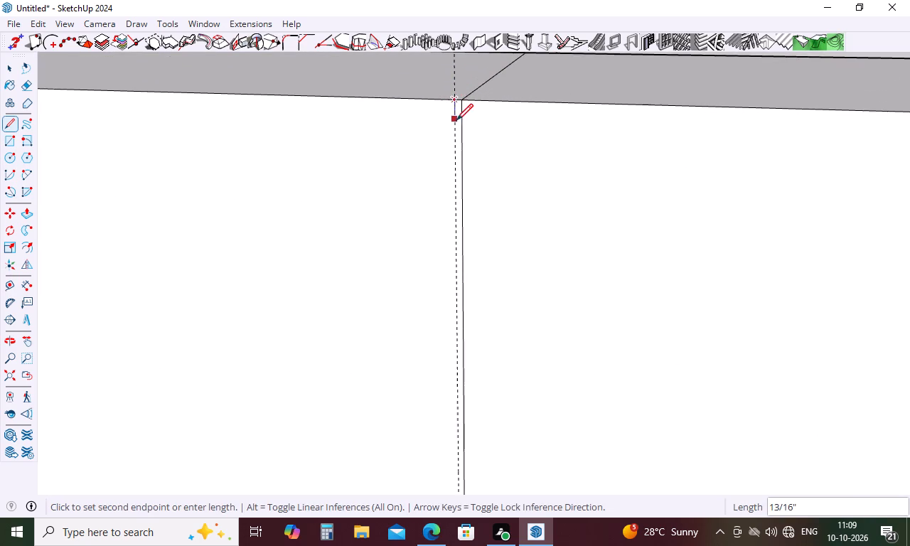
scroll(456, 120, down, 20)
scroll(456, 120, down, 4)
scroll(466, 422, up, 6)
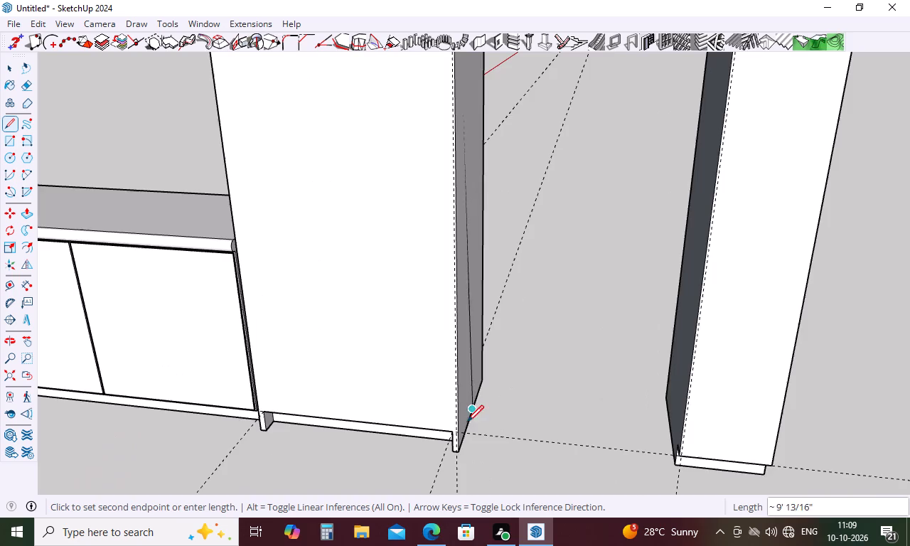
scroll(456, 459, up, 20)
scroll(456, 459, up, 5)
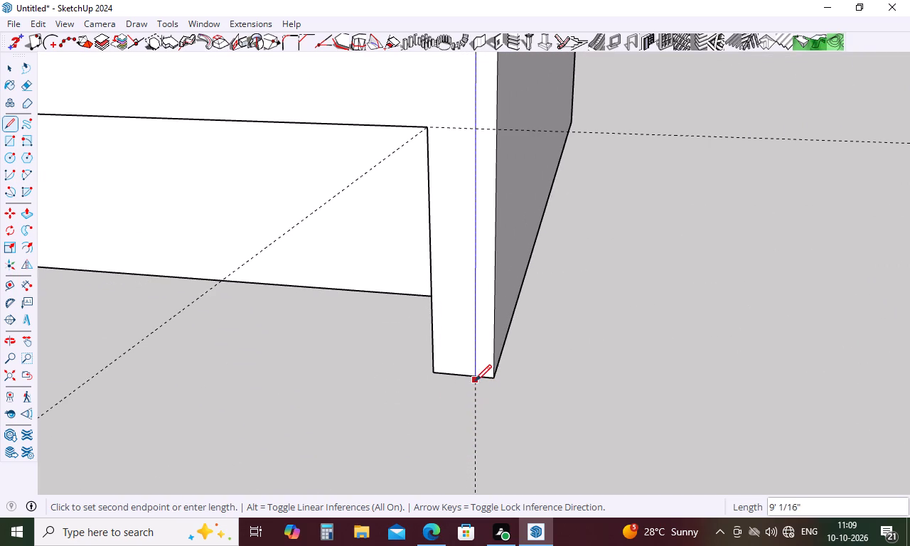
click(475, 376)
scroll(385, 379, down, 18)
scroll(394, 378, down, 16)
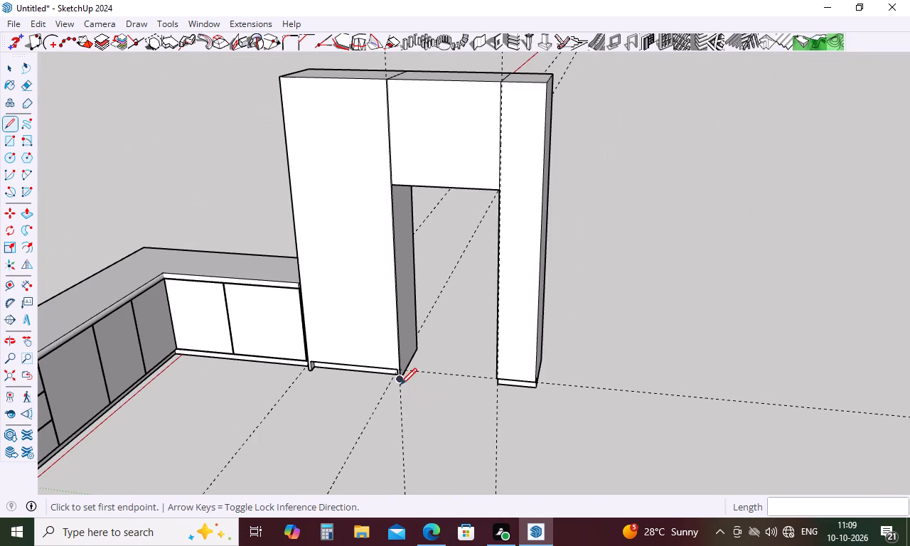
key(space)
Draw an 8' 8" vertical line along the guide on the narrow tall cabinet's front, from its top edge to its lower edge above the plinth.
key(l)
scroll(525, 80, up, 20)
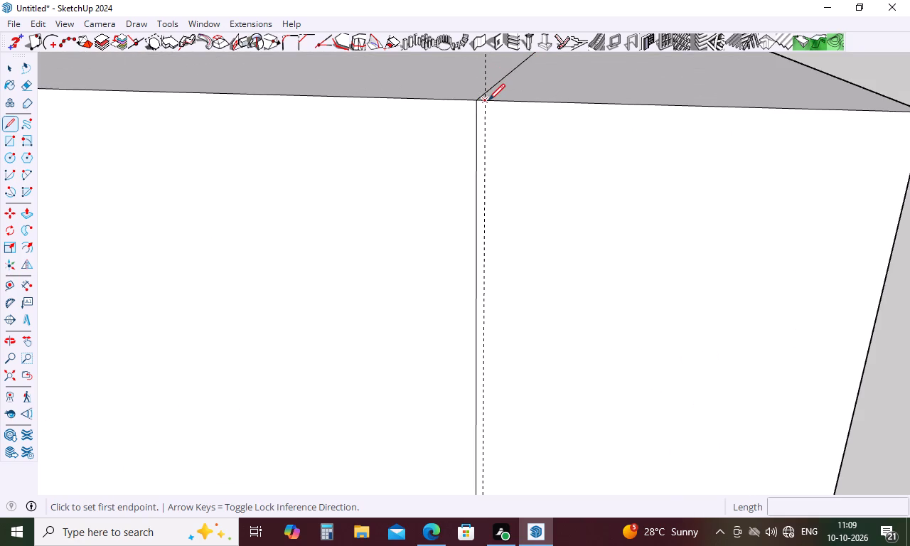
click(488, 100)
scroll(495, 88, down, 20)
scroll(495, 88, down, 4)
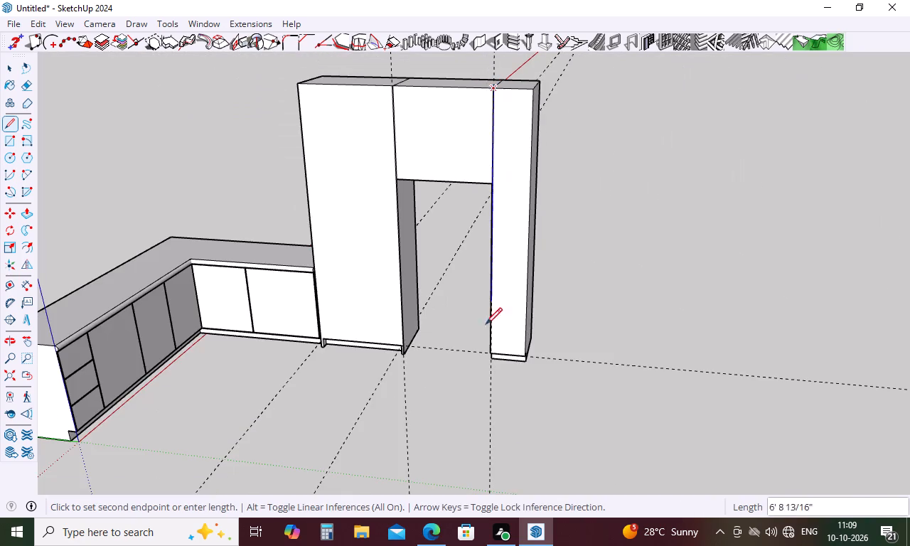
scroll(488, 377, up, 11)
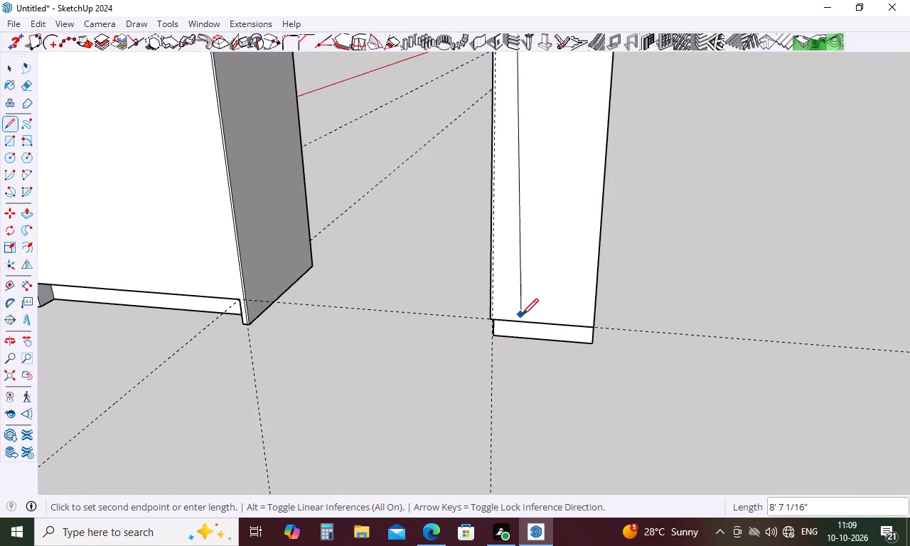
scroll(498, 318, up, 18)
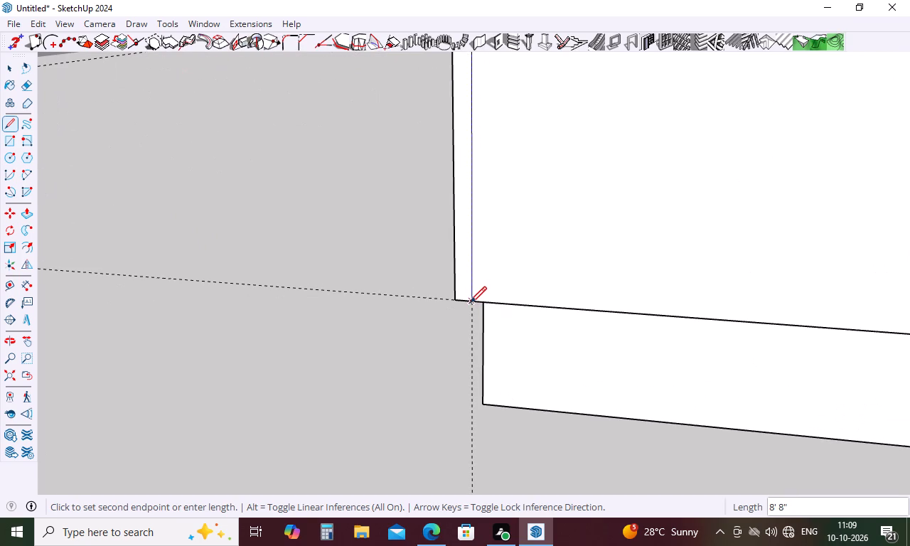
click(470, 303)
scroll(535, 288, down, 20)
scroll(535, 288, down, 4)
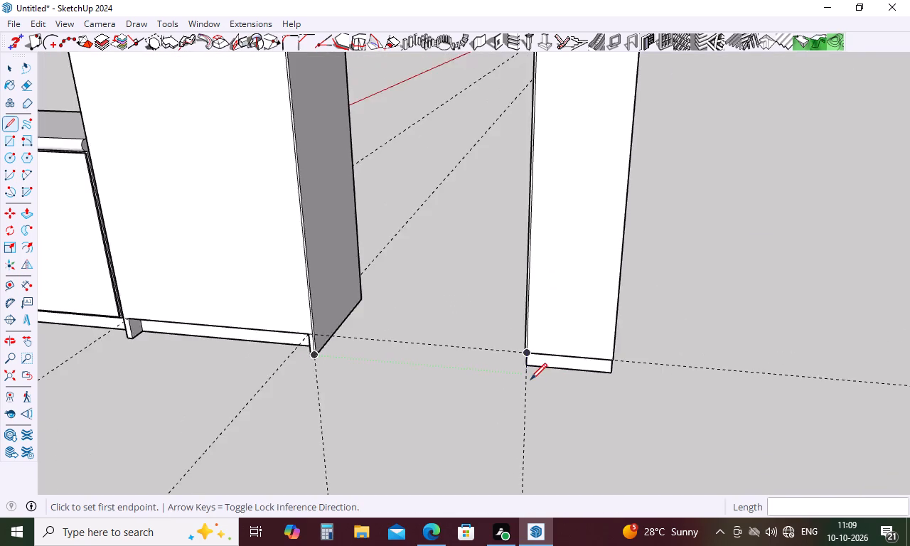
scroll(530, 380, down, 12)
key(space)
key(space)
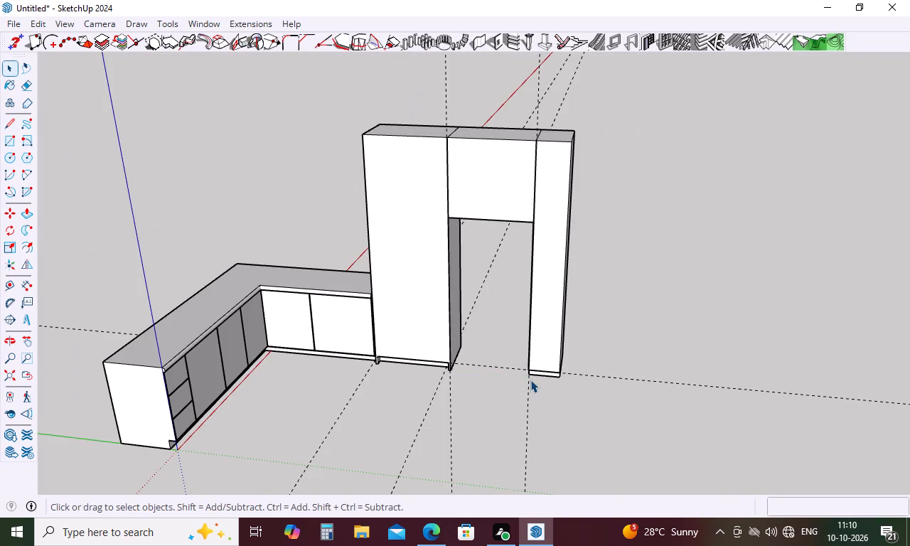
Place a vertical guide .3 inside the narrow tall cabinet's outer front edge.
key(t)
click(564, 284)
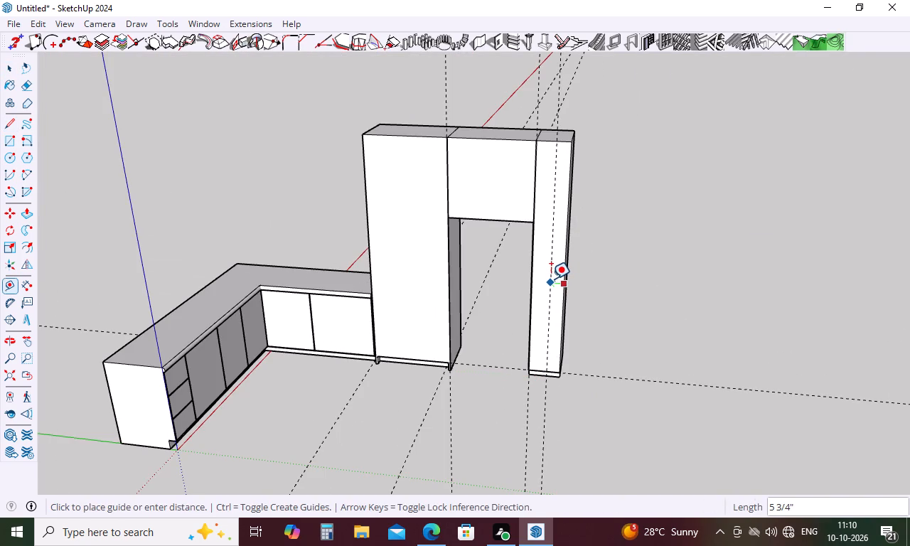
key(period)
key(3)
key(Return)
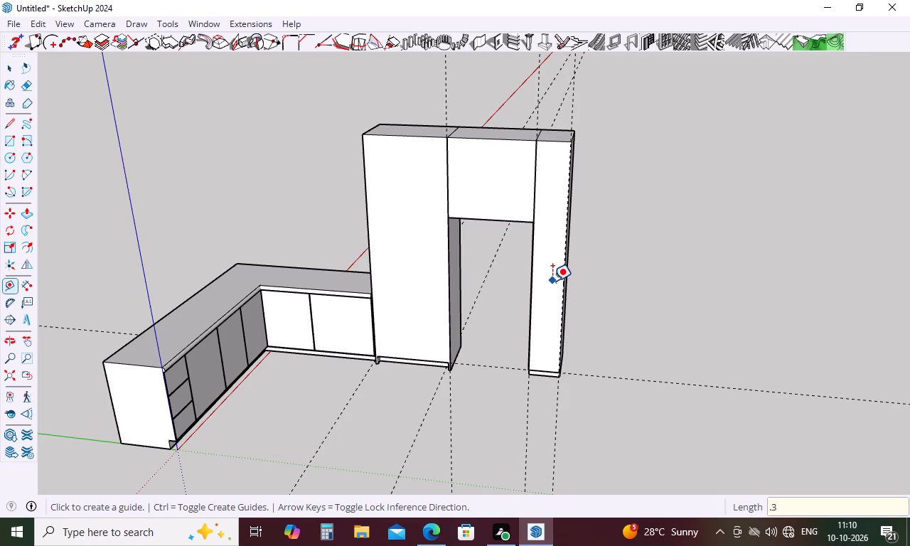
Place a vertical guide .3 inside the wide tall cabinet's front edge on the countertop side.
click(366, 252)
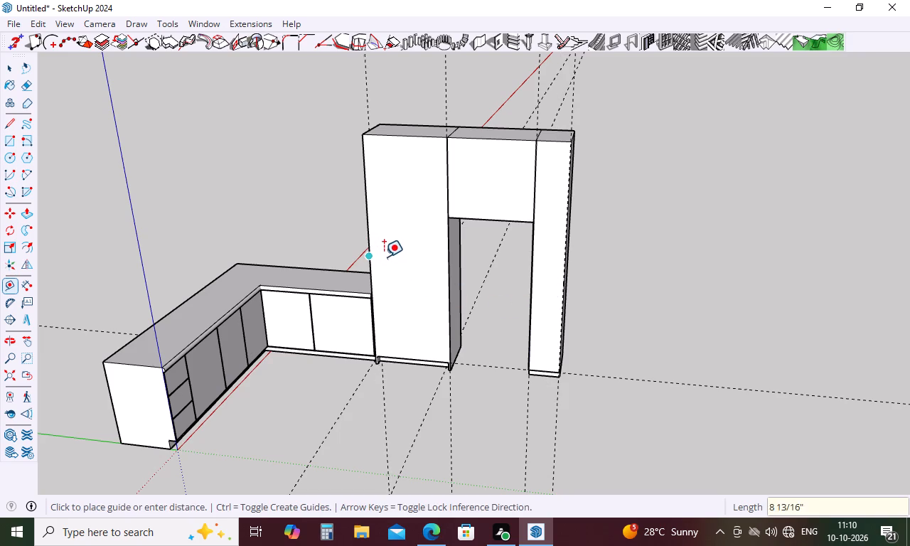
text(.3)
key(Return)
Place a horizontal guide .3 below the top front edge of the tall unit.
middle_drag(397, 267, 547, 283)
scroll(378, 161, up, 2)
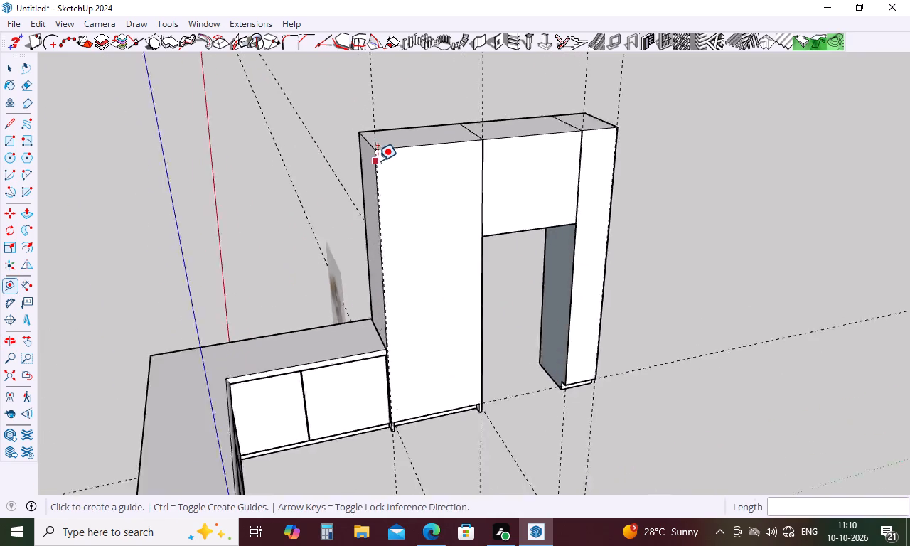
scroll(378, 161, up, 15)
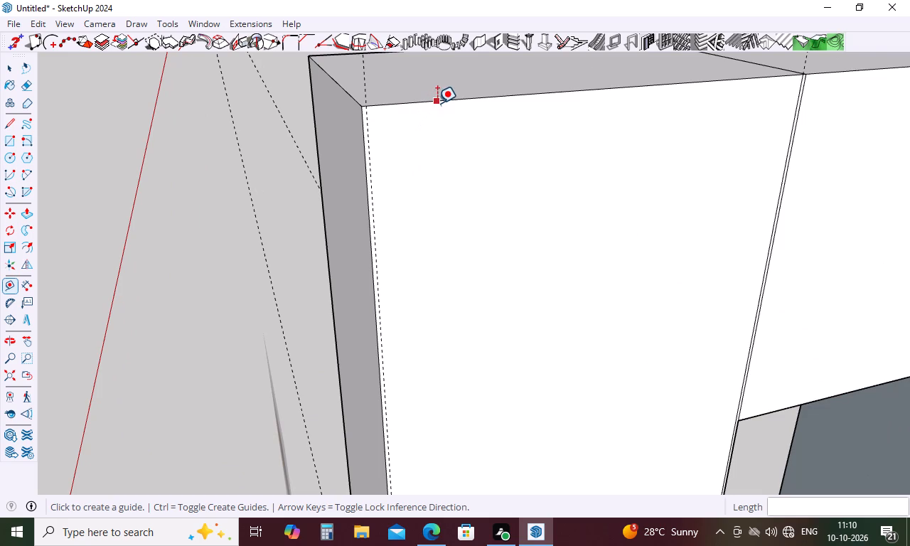
click(437, 103)
key(period)
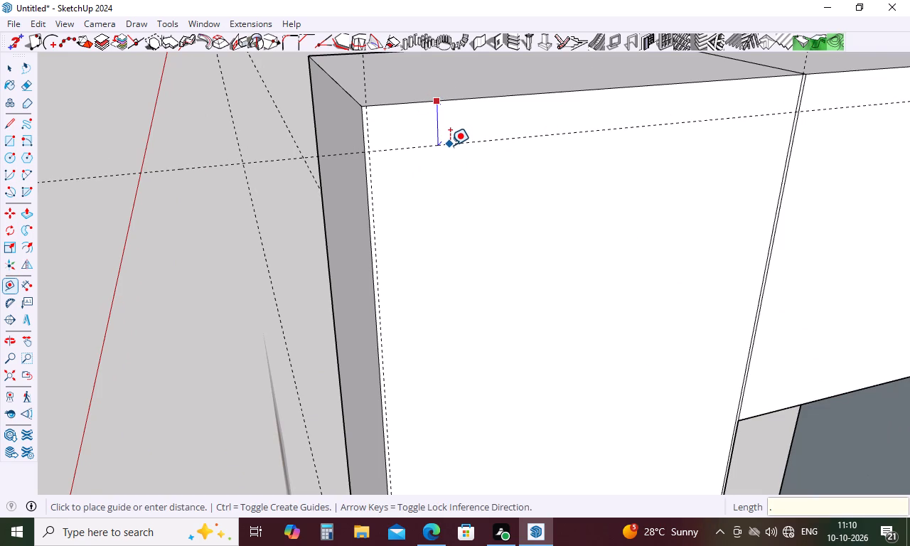
key(3)
key(Return)
Place a horizontal guide .3 above the wide tall cabinet front's lower edge, just over the recessed plinth.
scroll(385, 134, down, 13)
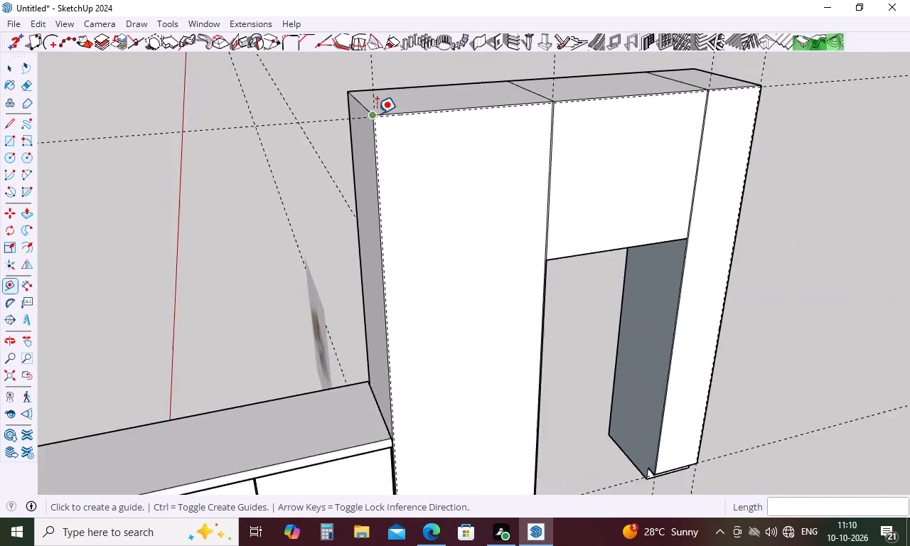
scroll(377, 114, down, 4)
scroll(449, 394, up, 17)
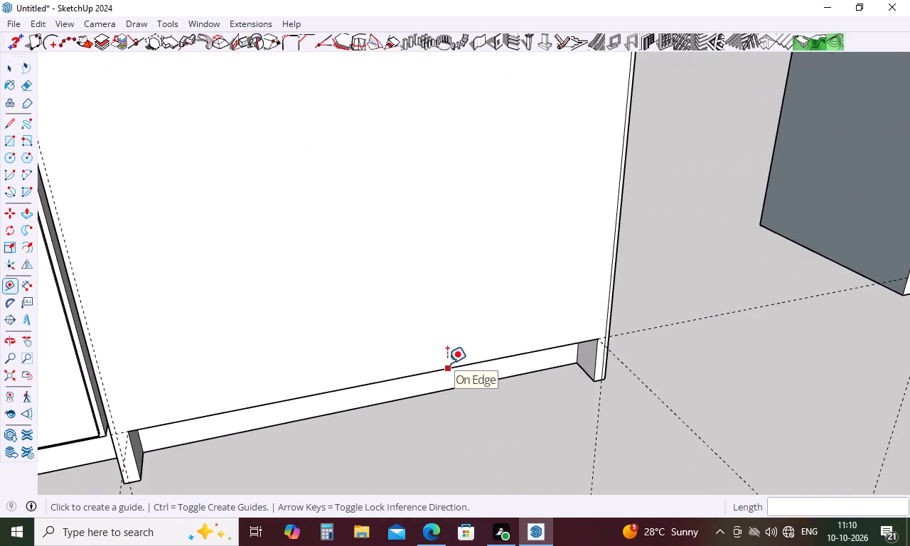
click(447, 363)
key(Escape)
key(t)
click(434, 368)
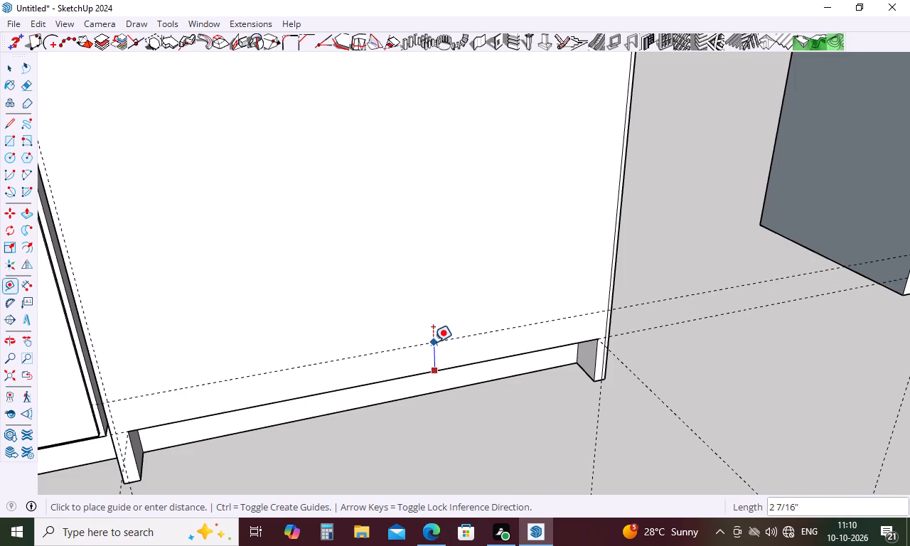
text(.3)
key(Return)
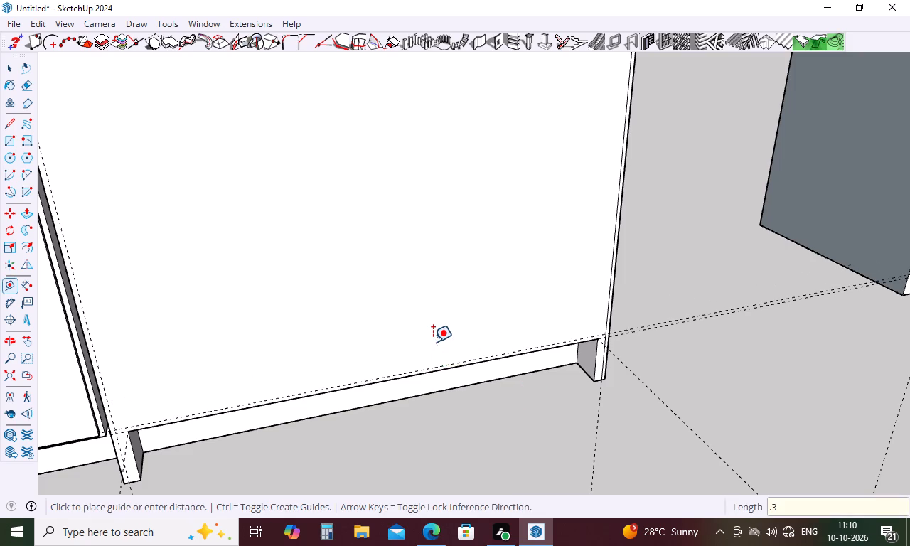
key(Escape)
scroll(427, 351, down, 11)
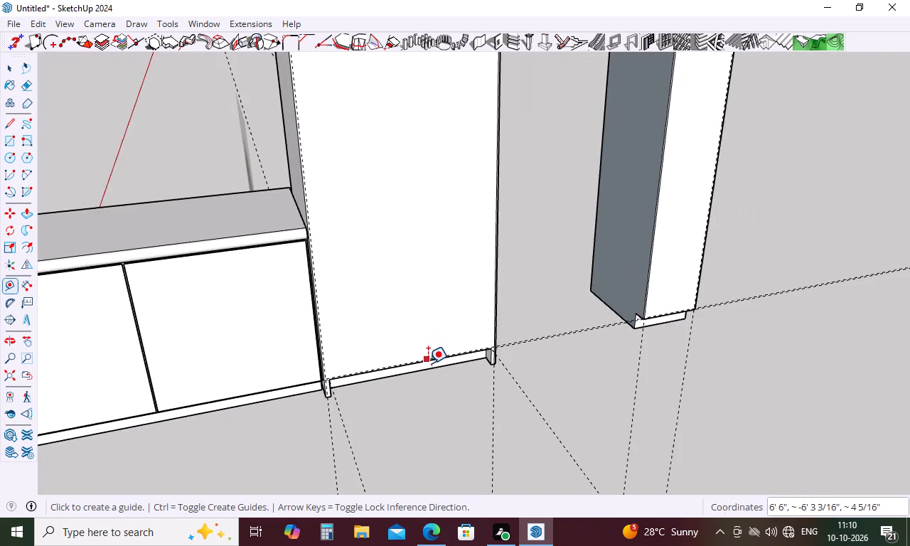
scroll(428, 363, down, 10)
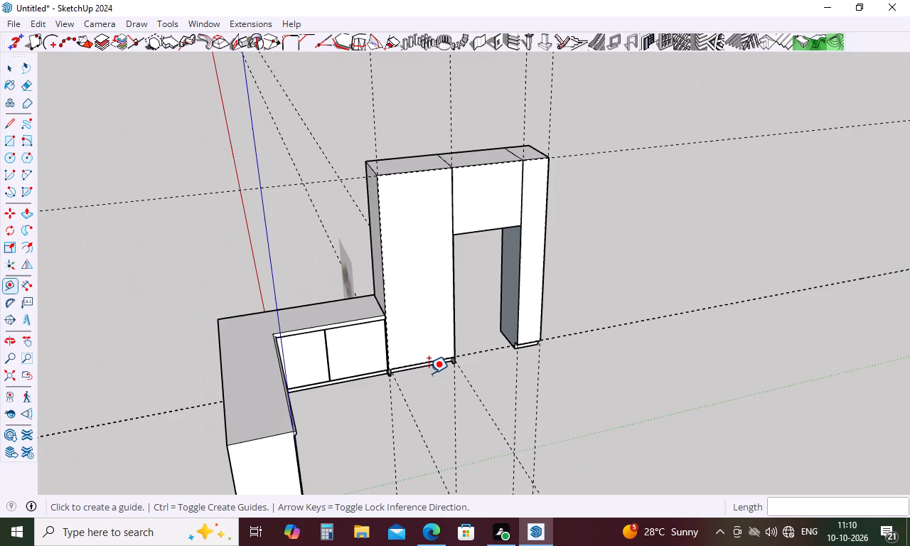
key(Escape)
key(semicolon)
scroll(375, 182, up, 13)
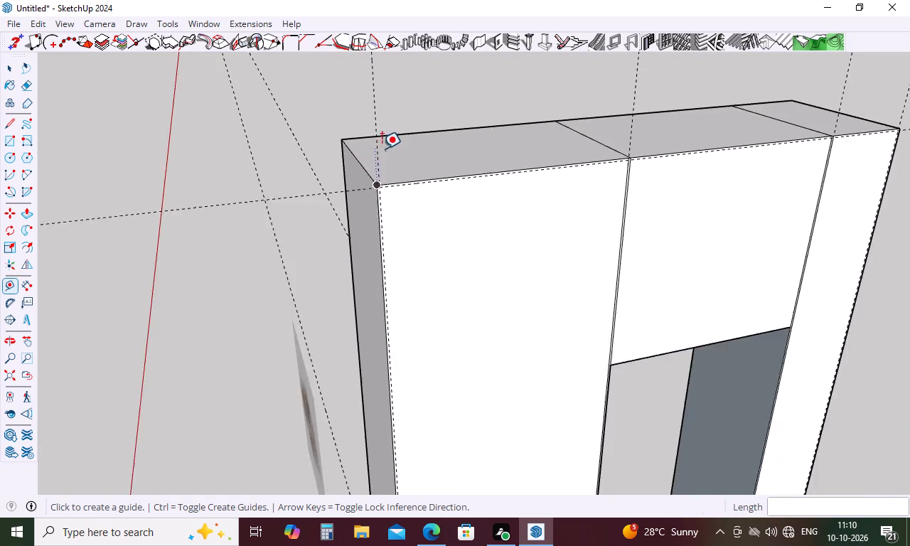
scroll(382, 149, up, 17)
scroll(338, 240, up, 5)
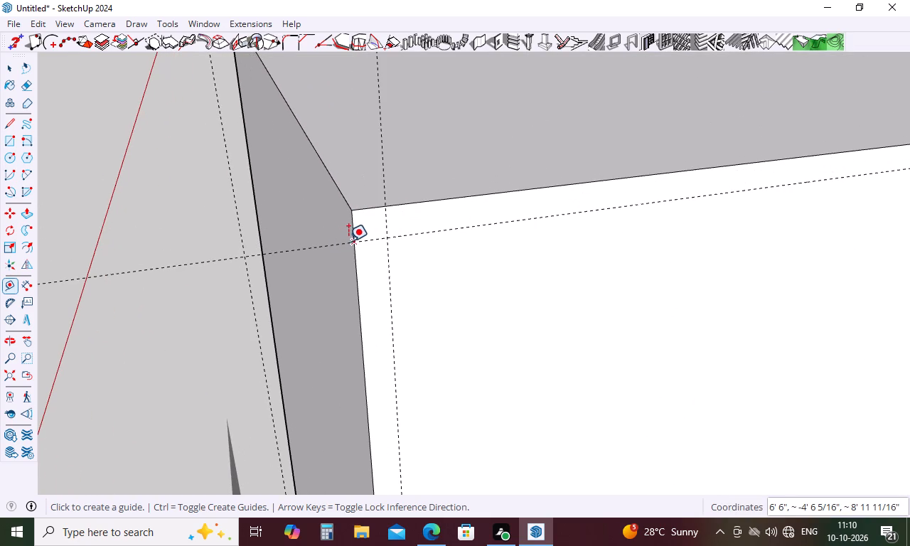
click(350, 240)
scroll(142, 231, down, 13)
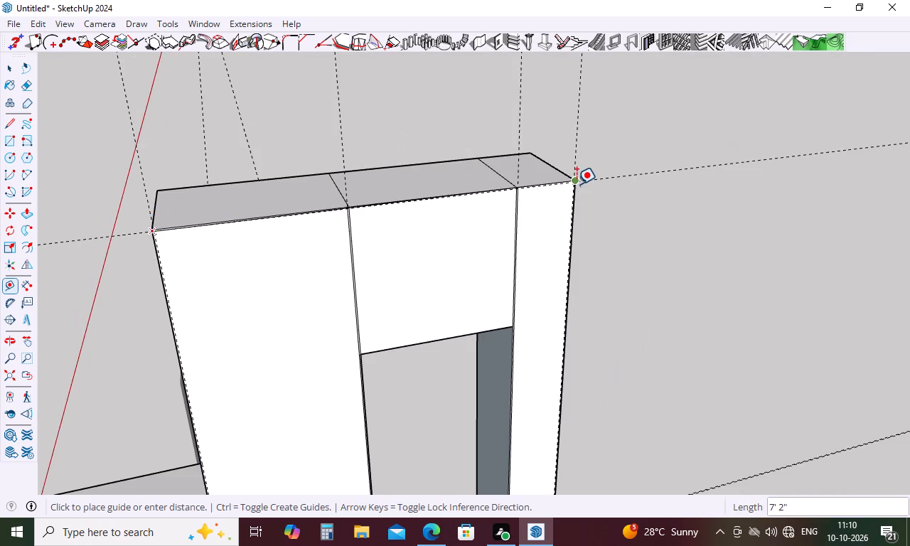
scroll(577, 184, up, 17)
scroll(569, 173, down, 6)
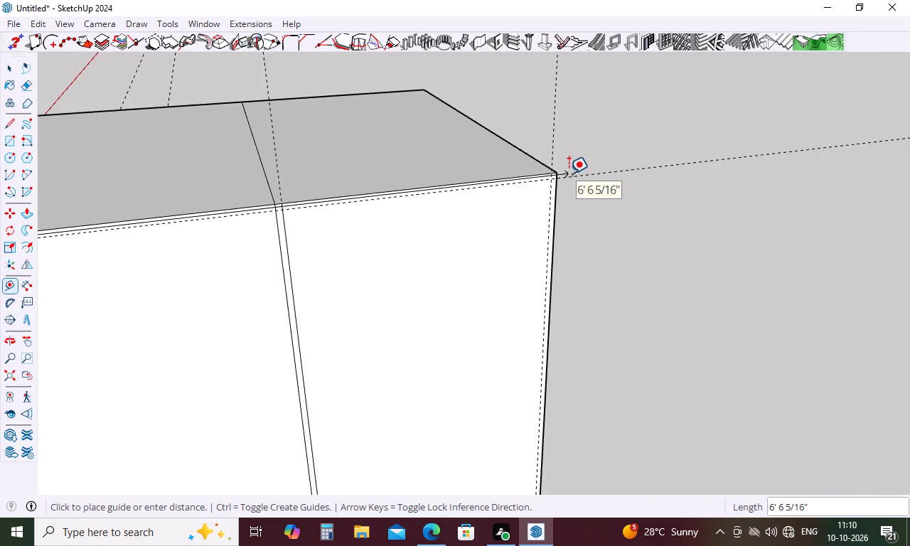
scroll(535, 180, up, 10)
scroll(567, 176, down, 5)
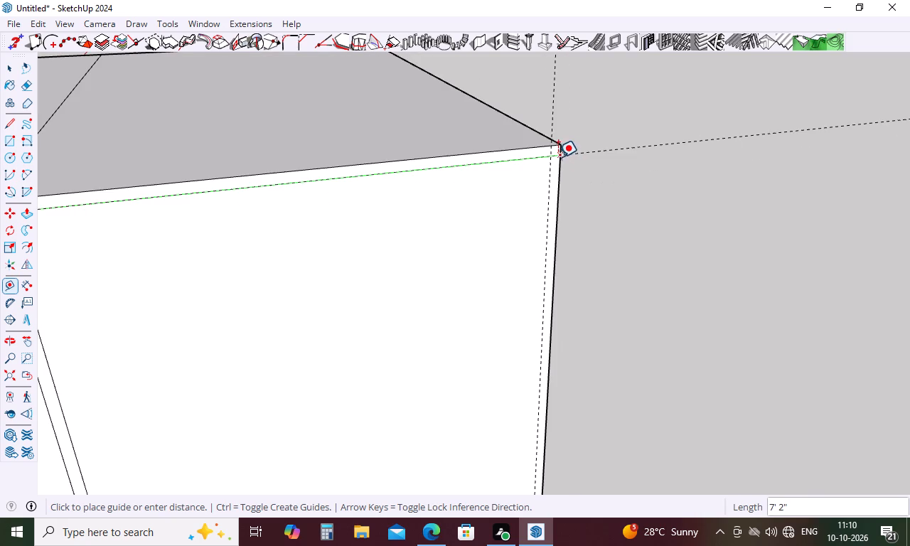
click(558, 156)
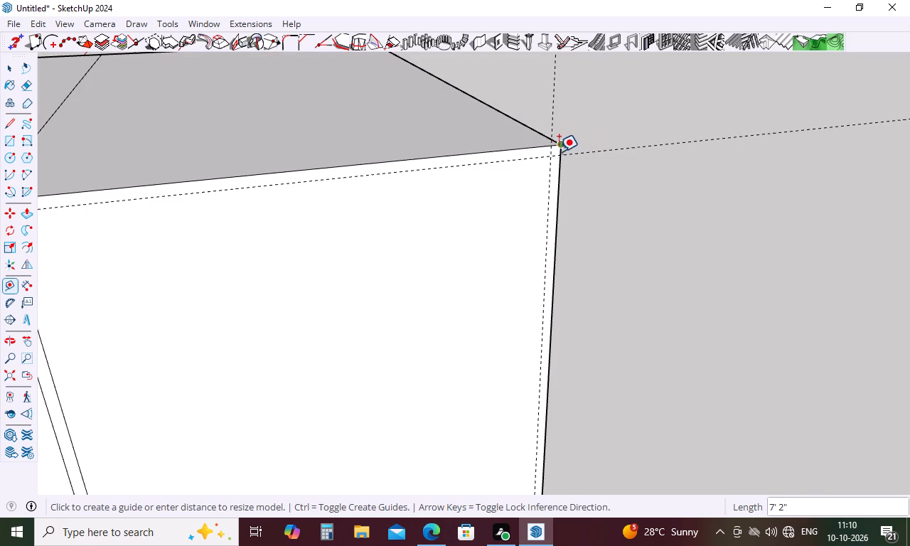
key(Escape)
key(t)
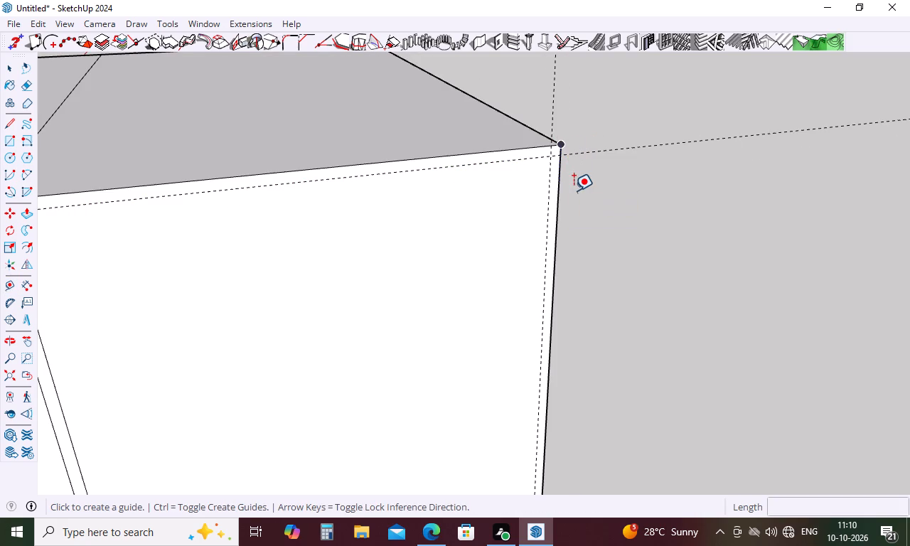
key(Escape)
Draw a 7' 2" line along the horizontal guide across the full width of the tall unit's front, just below its top edge.
key(l)
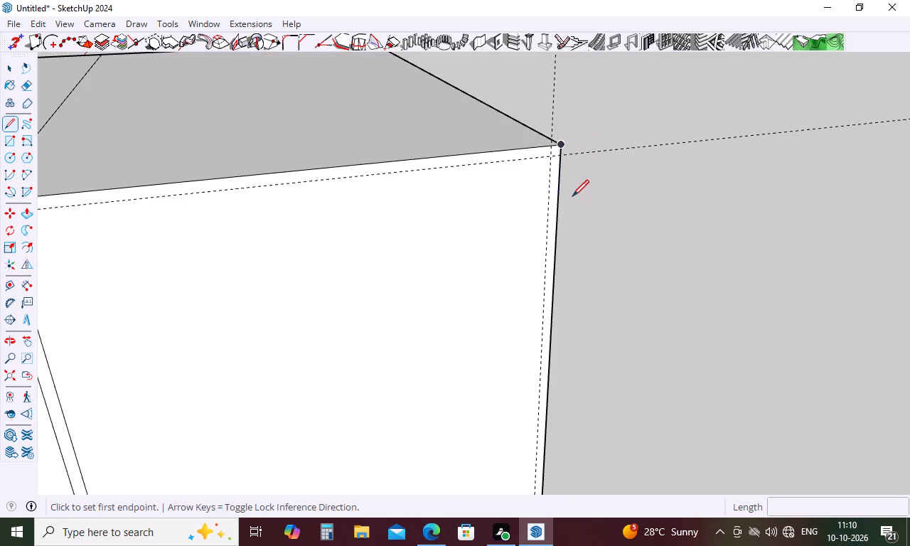
click(561, 159)
scroll(569, 161, down, 6)
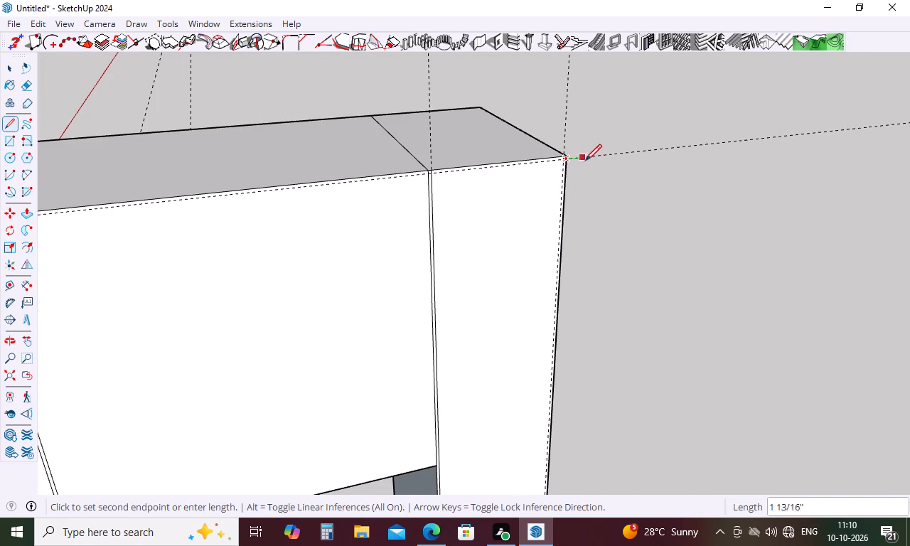
scroll(594, 163, down, 5)
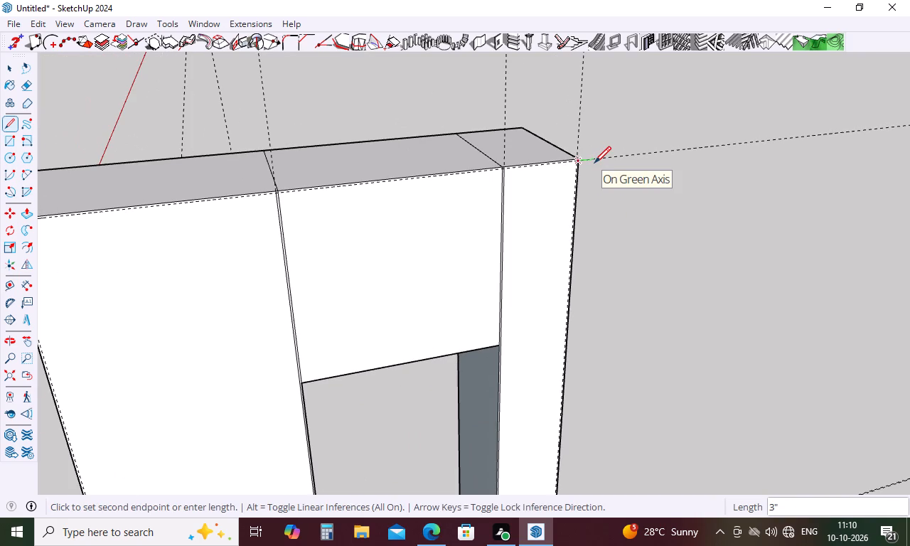
scroll(594, 163, down, 4)
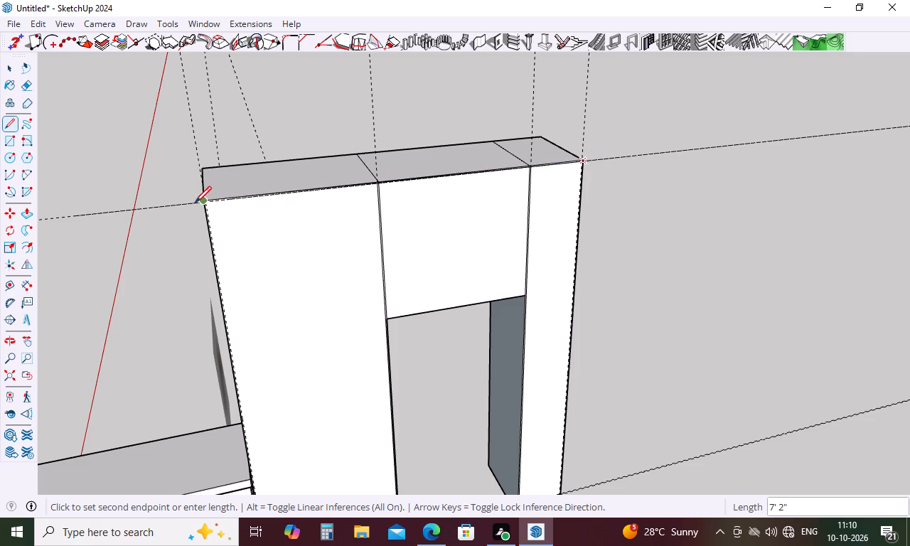
scroll(195, 203, up, 16)
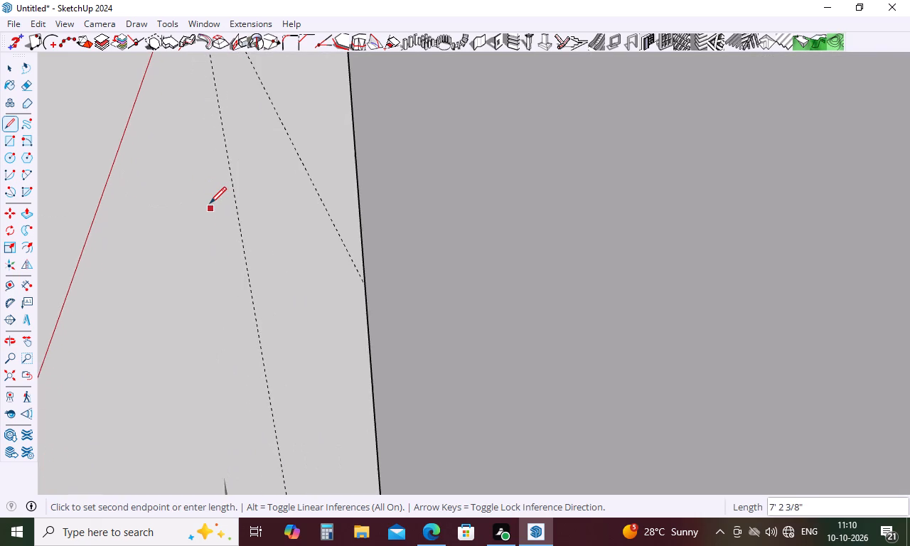
scroll(210, 203, down, 5)
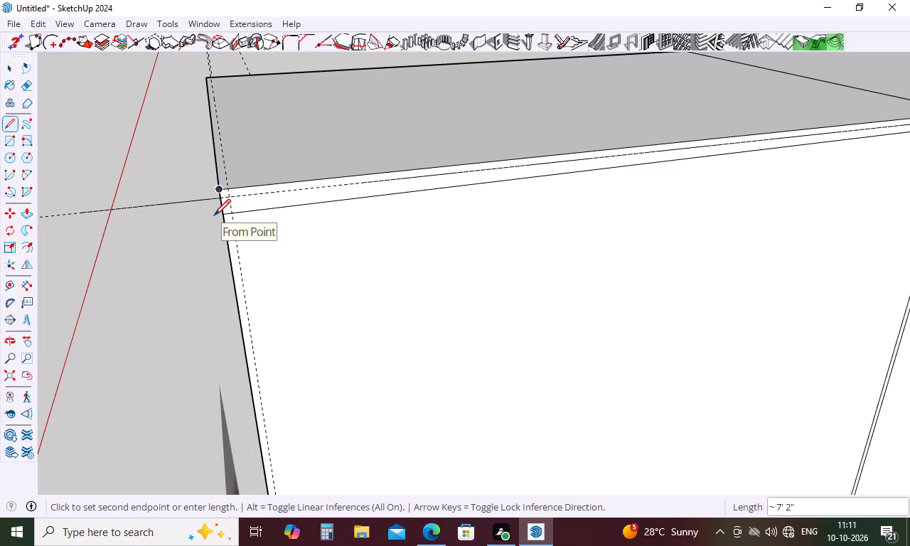
scroll(216, 203, up, 5)
scroll(230, 197, down, 5)
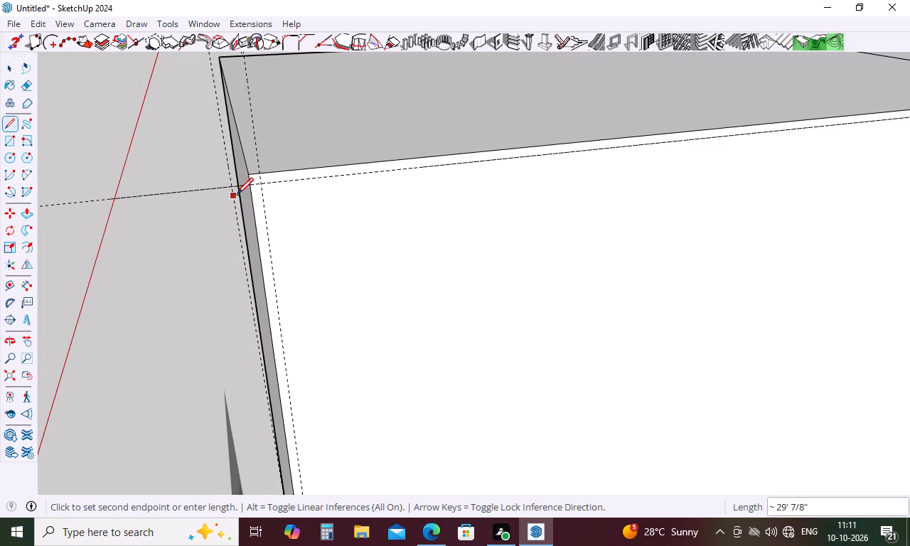
scroll(256, 176, up, 14)
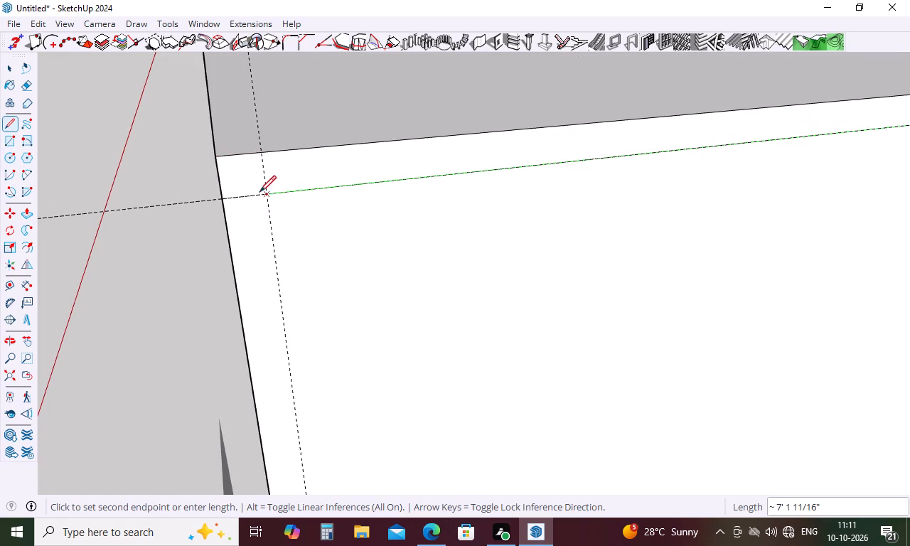
click(225, 199)
scroll(198, 199, down, 12)
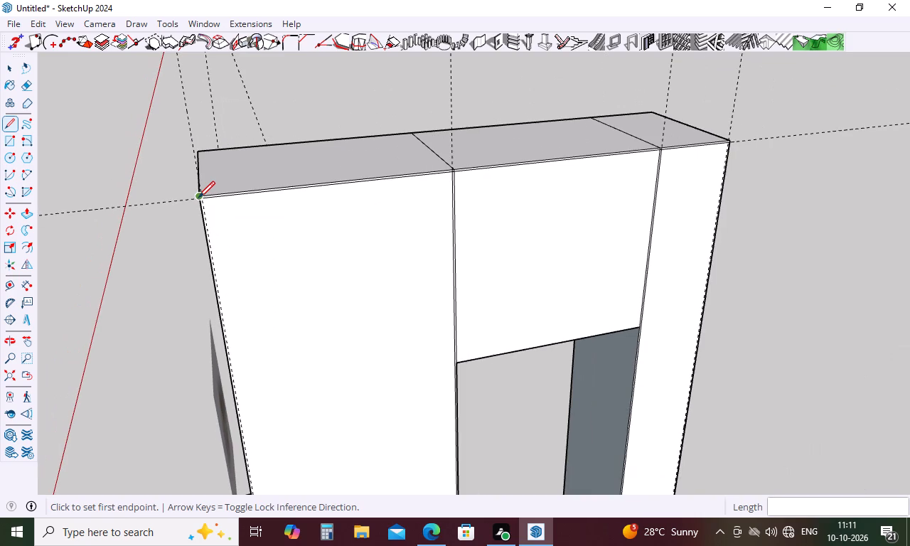
key(Escape)
Draw a vertical line along the narrow tall cabinet's outer guide, from the top gap line to the front's lower edge, about 8' 7 11/16" long.
key(l)
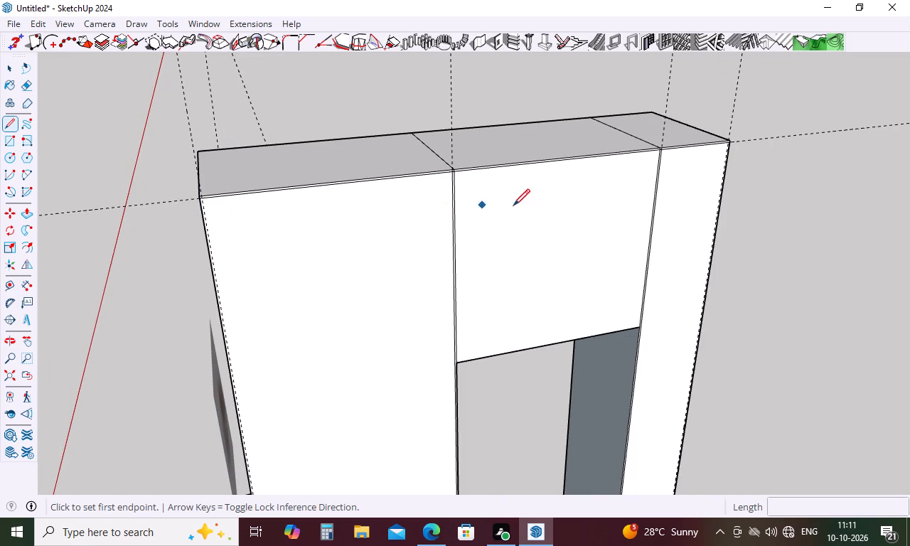
scroll(651, 175, up, 5)
scroll(685, 122, up, 5)
scroll(660, 175, up, 11)
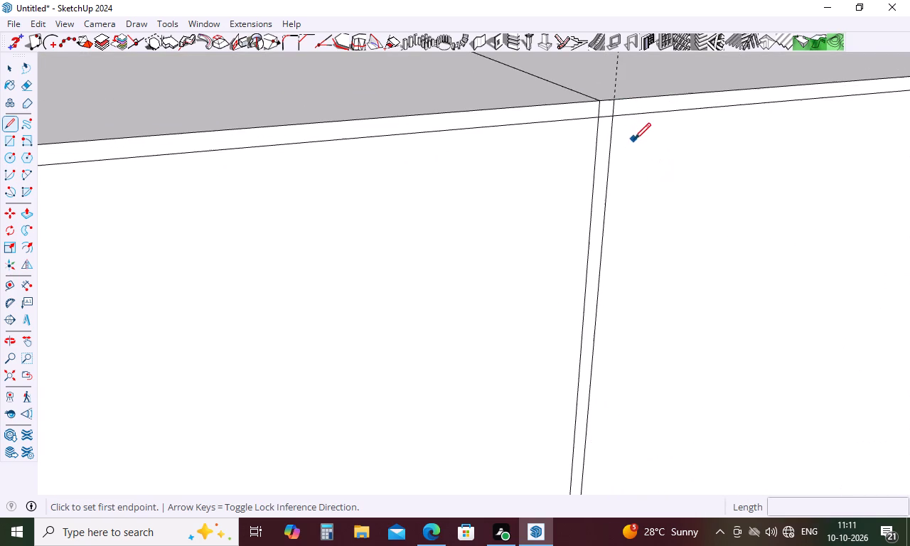
scroll(612, 110, up, 5)
scroll(528, 124, down, 15)
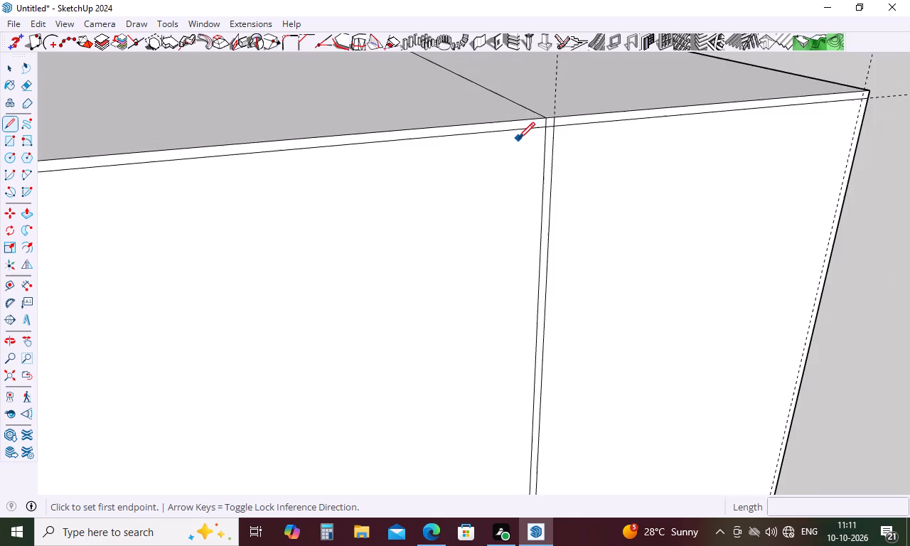
scroll(518, 139, down, 2)
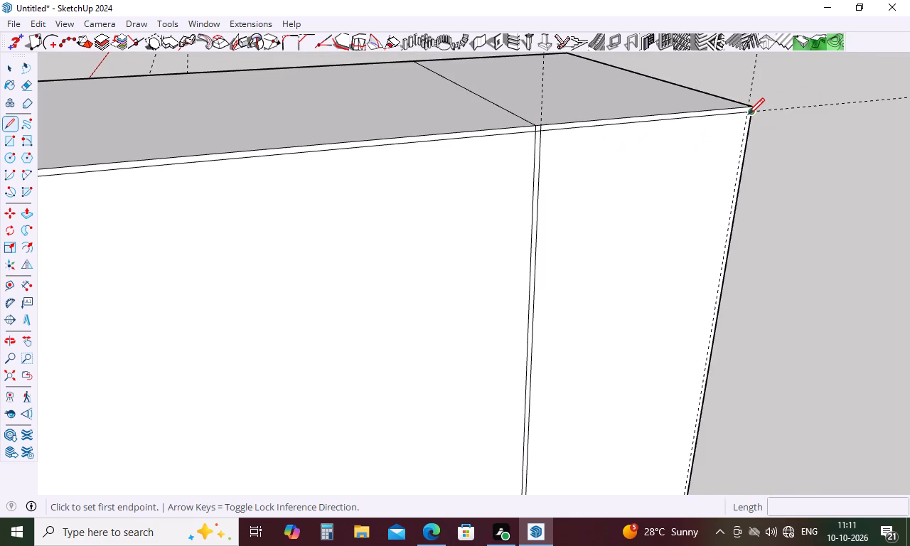
scroll(749, 114, up, 11)
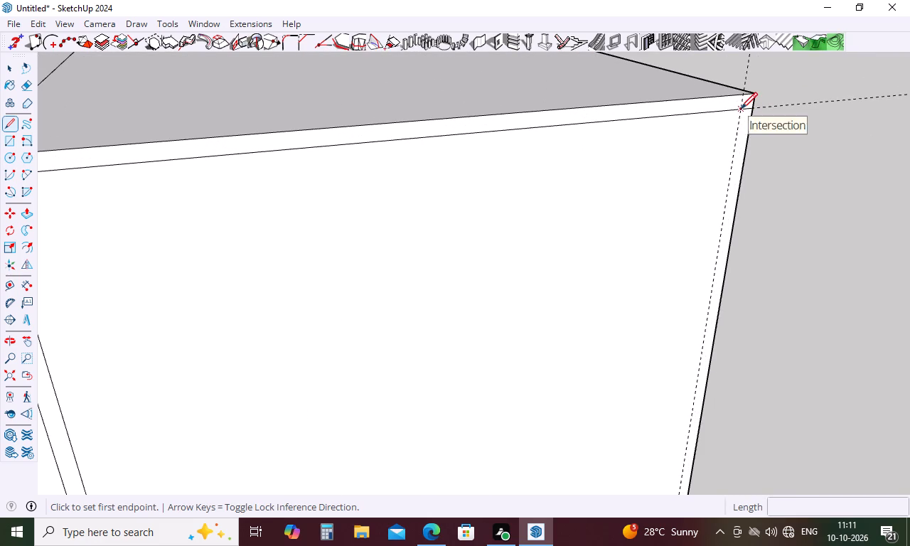
click(741, 109)
scroll(682, 151, down, 6)
scroll(681, 145, down, 19)
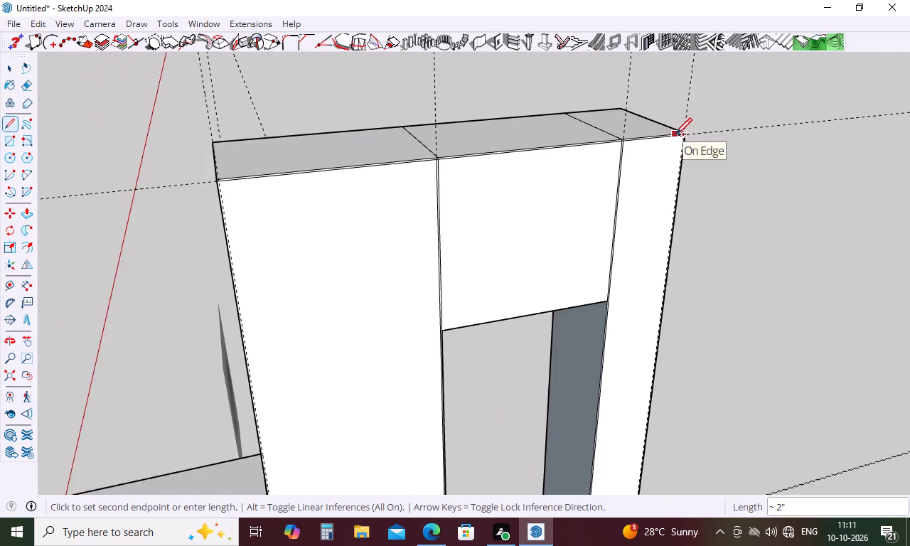
scroll(675, 134, down, 6)
scroll(668, 397, up, 20)
scroll(668, 397, up, 3)
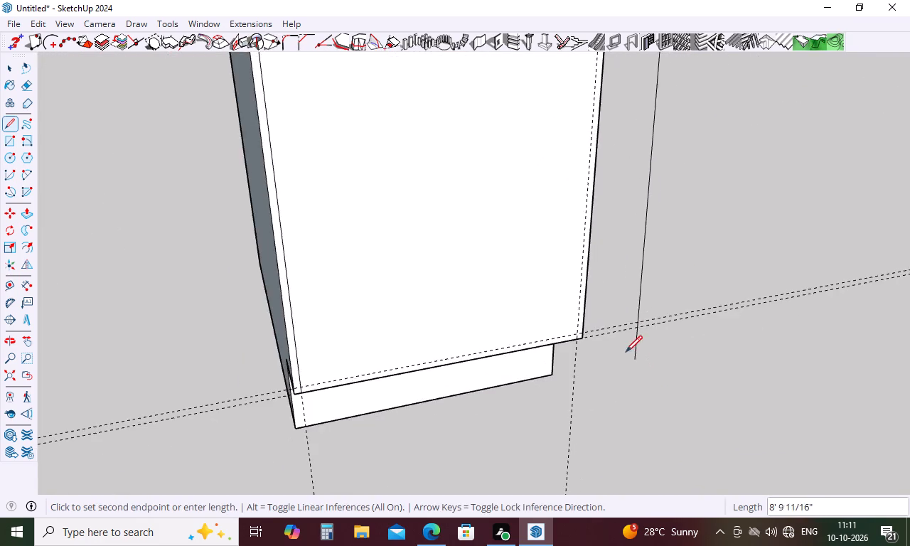
scroll(626, 352, up, 19)
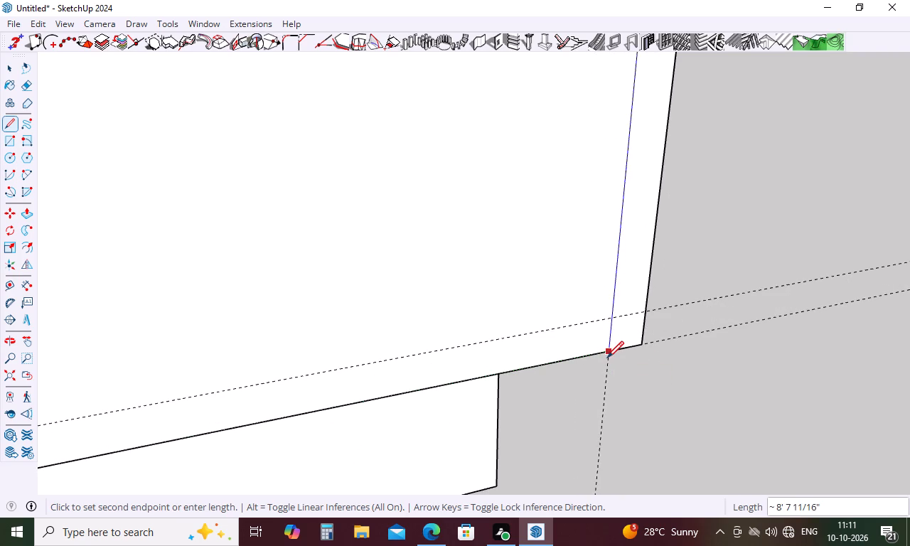
click(607, 358)
scroll(653, 343, down, 20)
scroll(653, 343, down, 5)
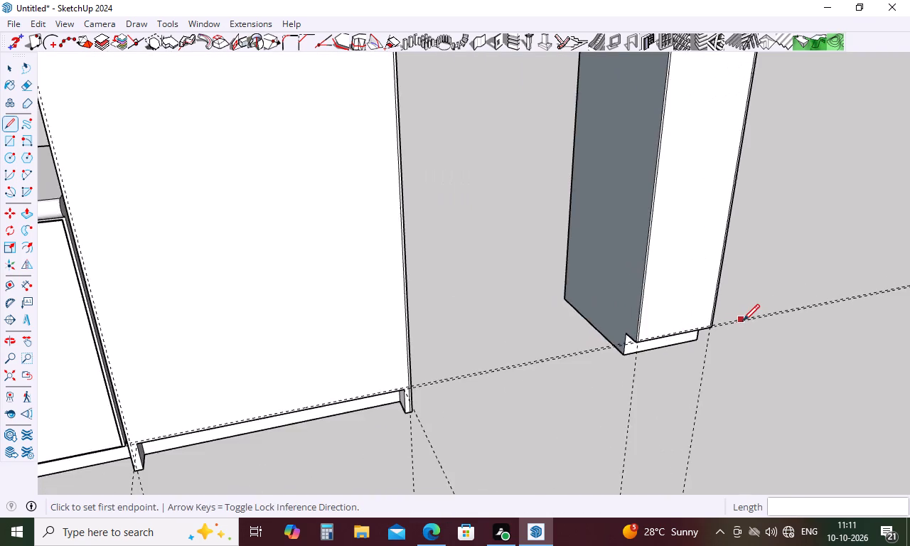
scroll(743, 321, down, 12)
key(space)
Draw a vertical line about 8' 8 3/4" long down the wide tall cabinet's countertop-side guide, from the top edge past the lower horizontal guide.
key(l)
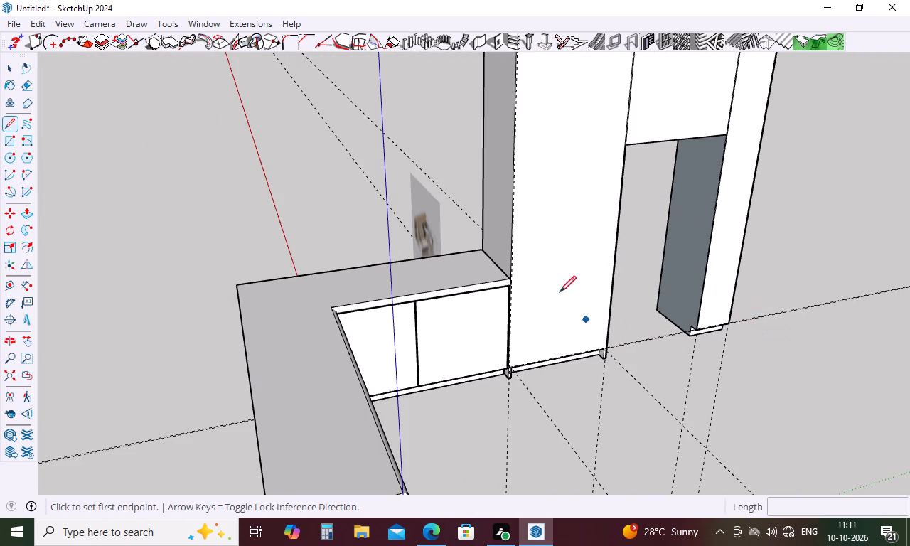
scroll(523, 279, down, 5)
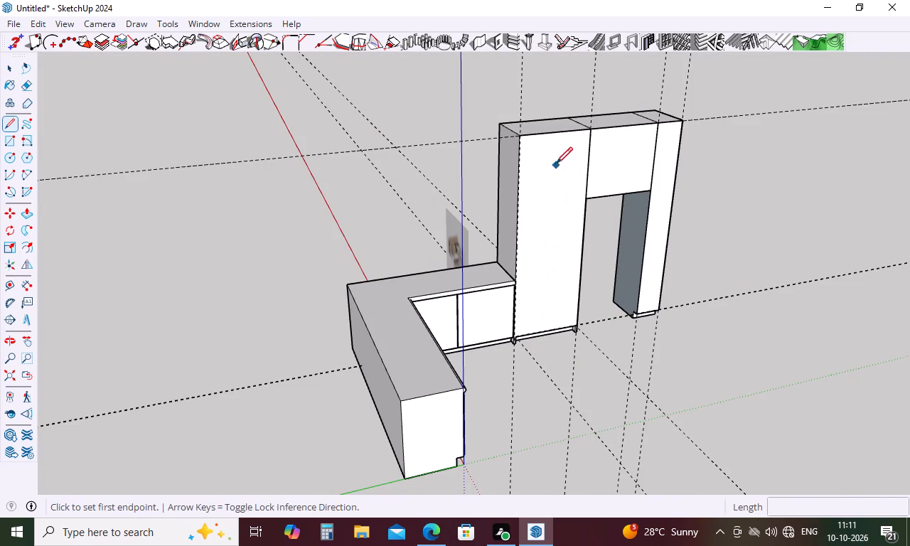
scroll(549, 140, up, 20)
scroll(549, 140, up, 13)
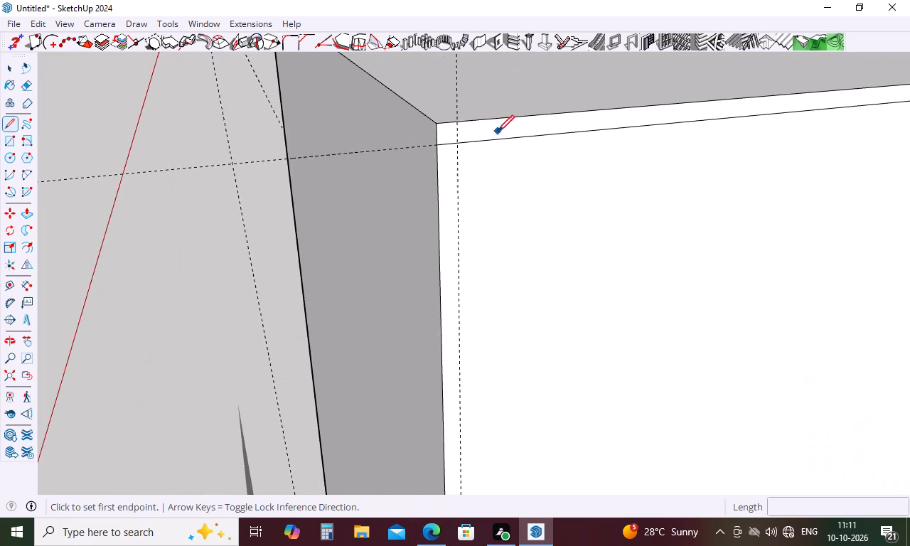
scroll(498, 132, up, 6)
click(428, 109)
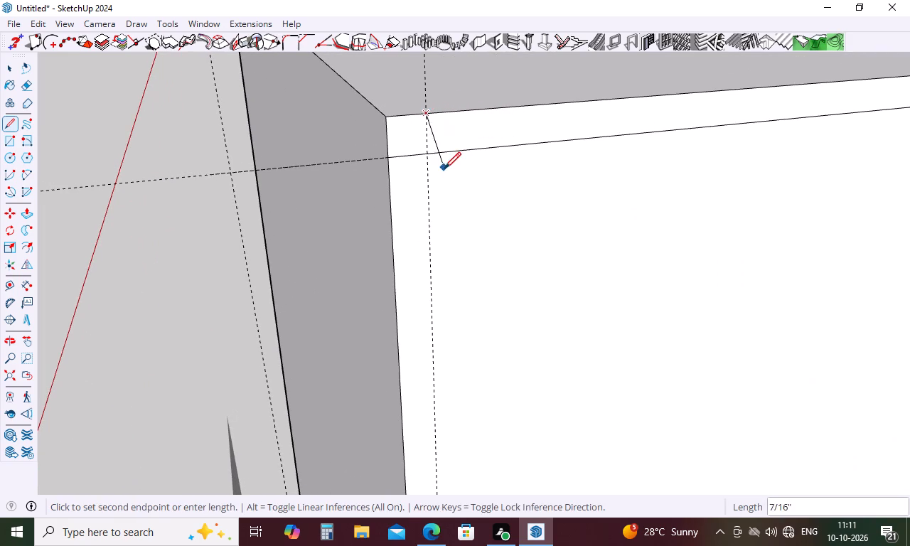
scroll(444, 168, down, 20)
scroll(444, 168, down, 20)
scroll(444, 168, down, 3)
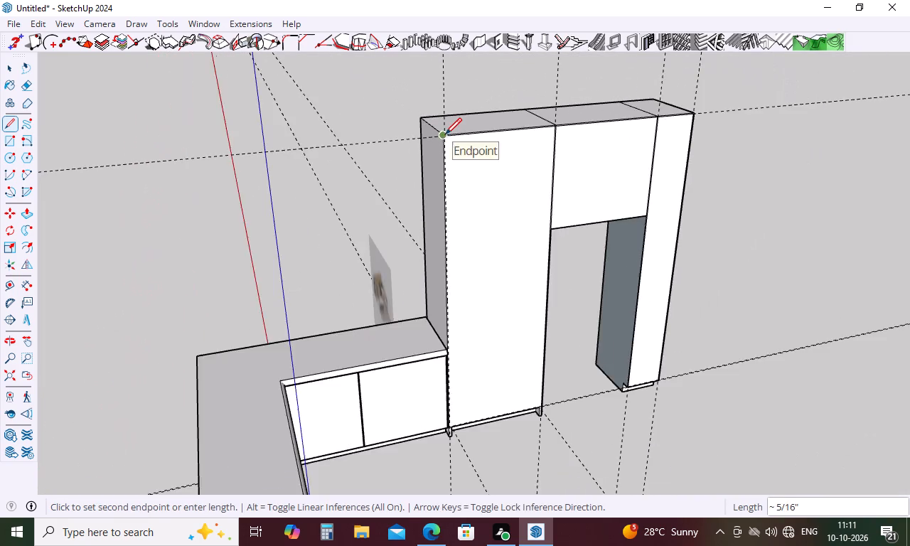
scroll(445, 134, down, 3)
scroll(461, 336, up, 20)
scroll(461, 336, up, 9)
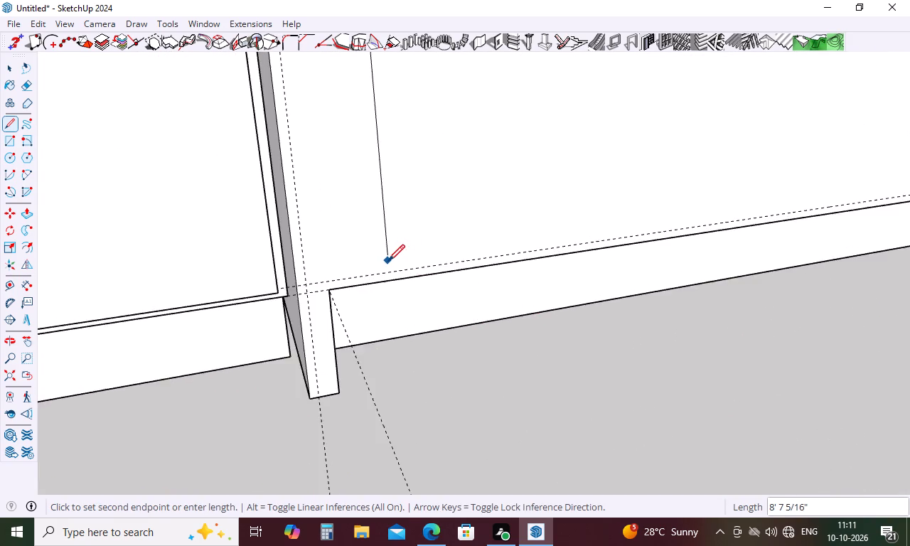
scroll(381, 267, up, 5)
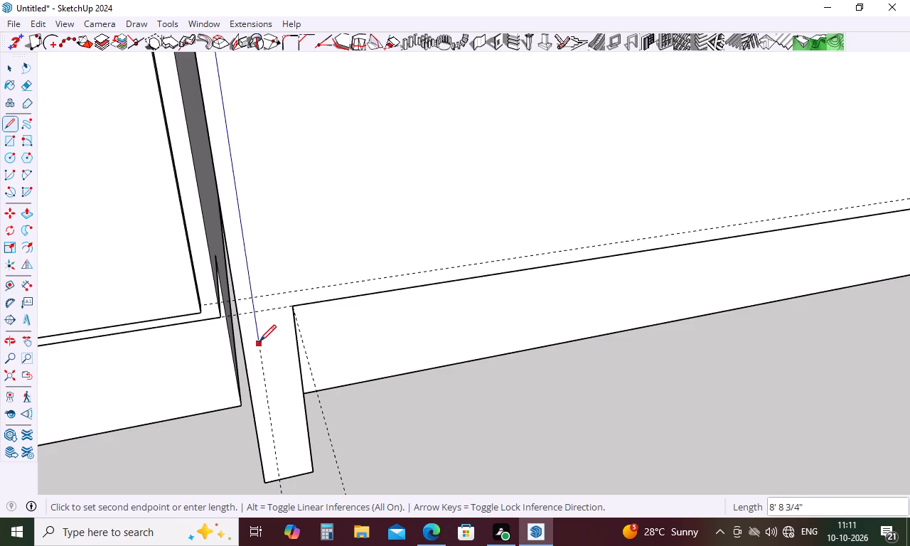
click(259, 341)
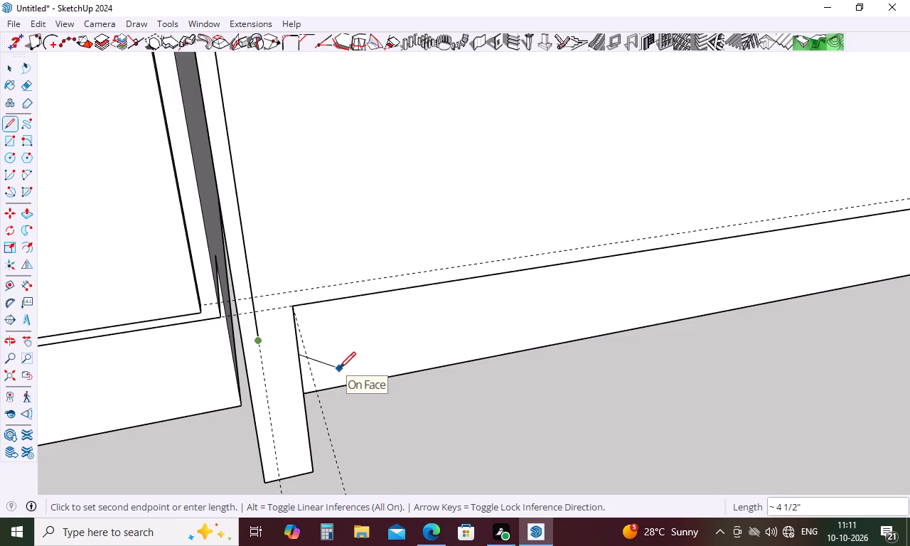
key(Escape)
Draw a line about 2' 11 3/4" long along the lower horizontal guide, between the wide tall cabinet front's two vertical gap lines.
key(l)
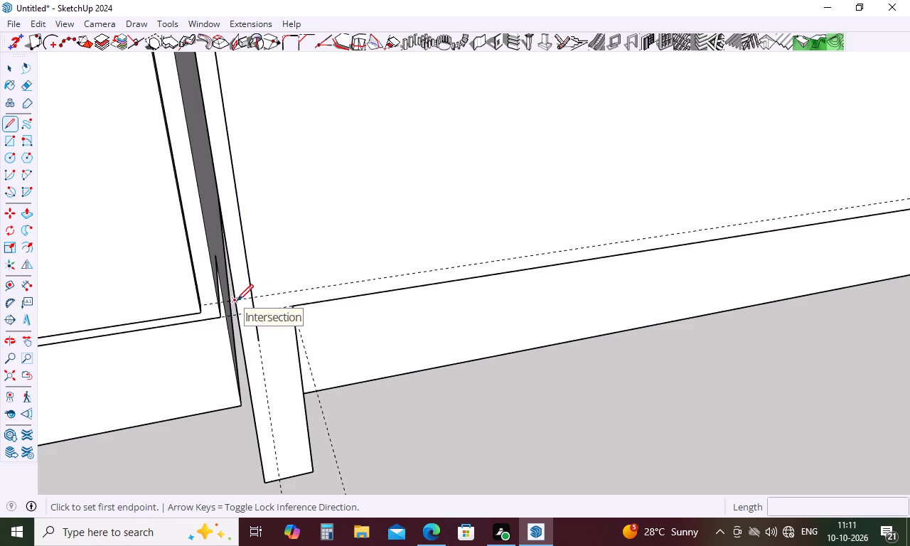
click(237, 301)
scroll(282, 317, down, 18)
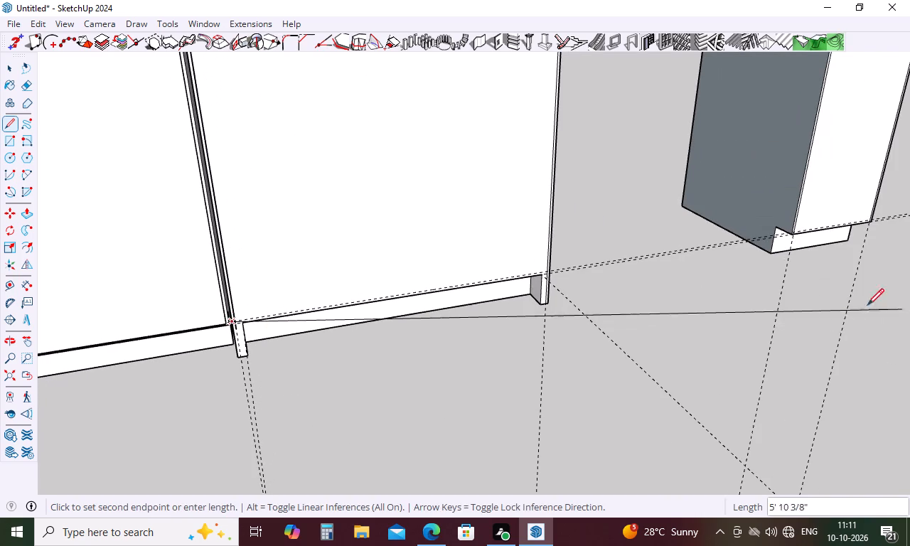
scroll(575, 257, up, 20)
scroll(575, 257, up, 3)
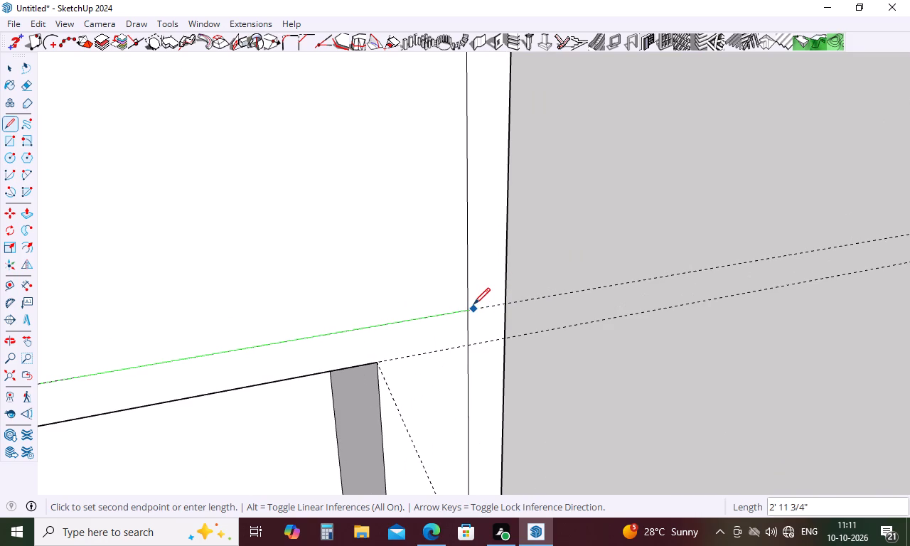
click(469, 311)
key(Escape)
Draw a line about 1' 1 3/8" long along the lower guide, between the narrow tall cabinet front's two vertical gap lines.
scroll(416, 283, down, 7)
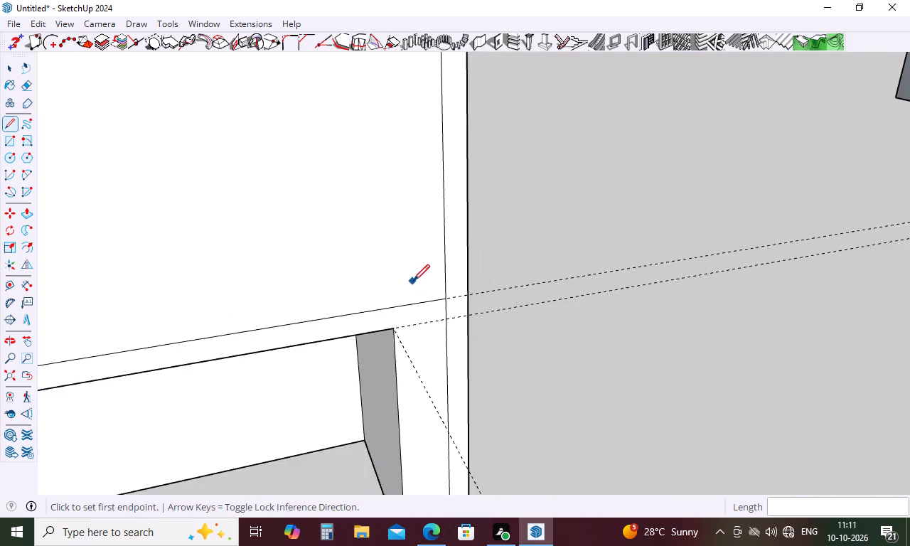
scroll(413, 281, down, 20)
scroll(413, 281, down, 5)
scroll(837, 237, up, 10)
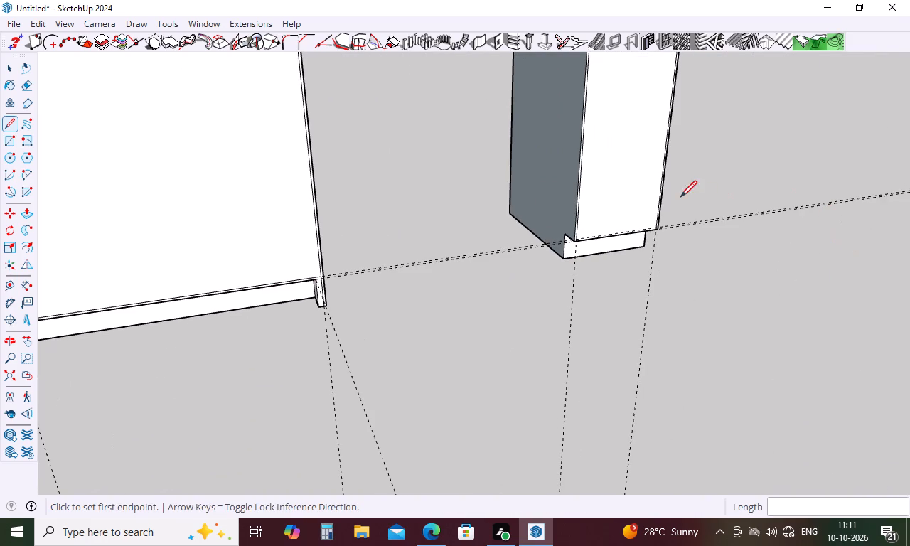
scroll(680, 197, up, 12)
key(space)
scroll(777, 257, up, 4)
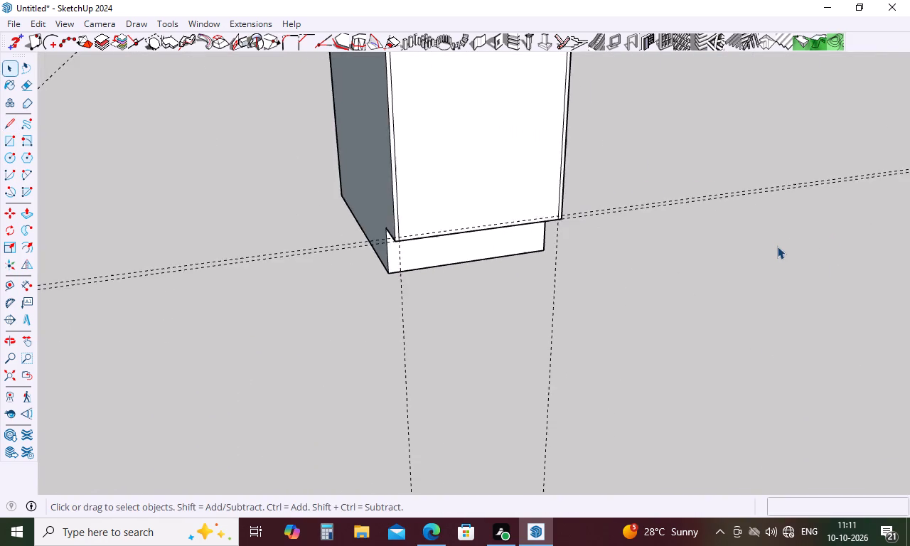
scroll(777, 246, up, 4)
key(l)
scroll(289, 203, up, 6)
scroll(232, 232, up, 5)
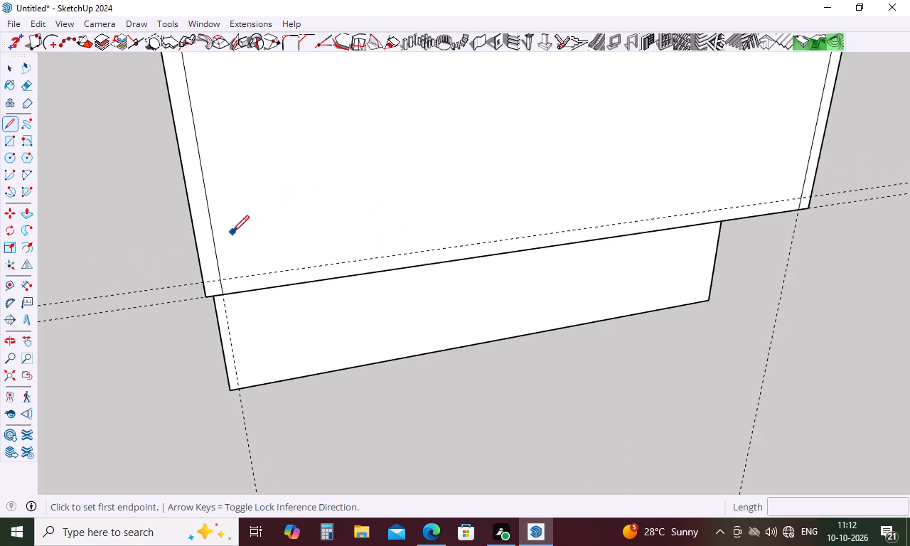
click(217, 283)
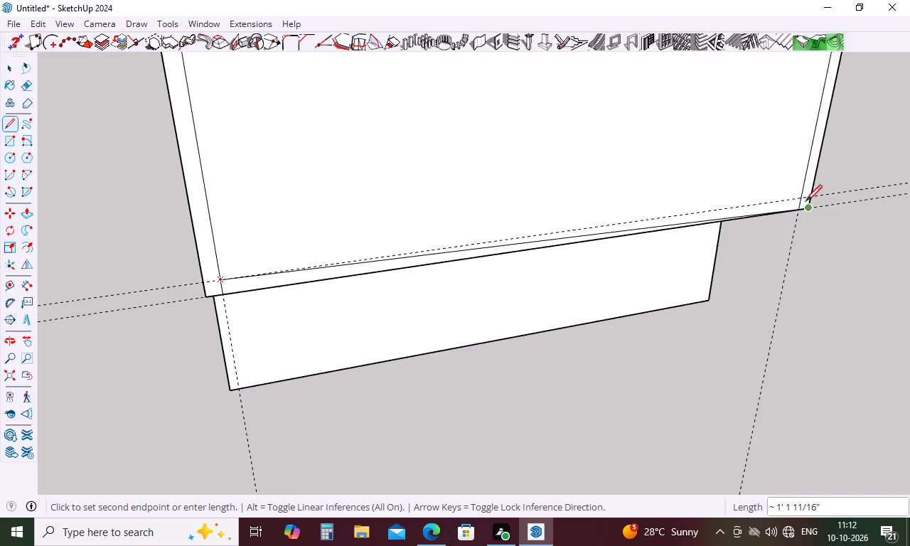
scroll(801, 195, up, 5)
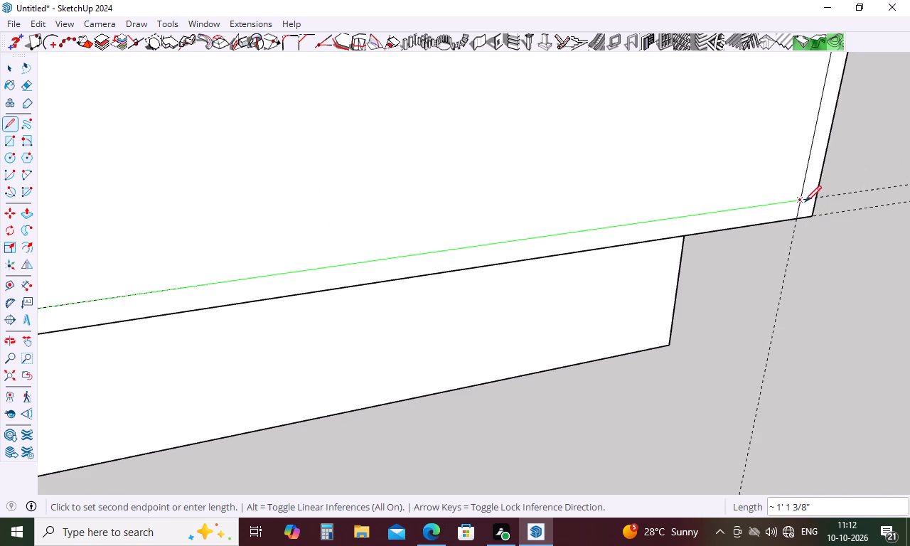
click(799, 199)
scroll(709, 277, down, 8)
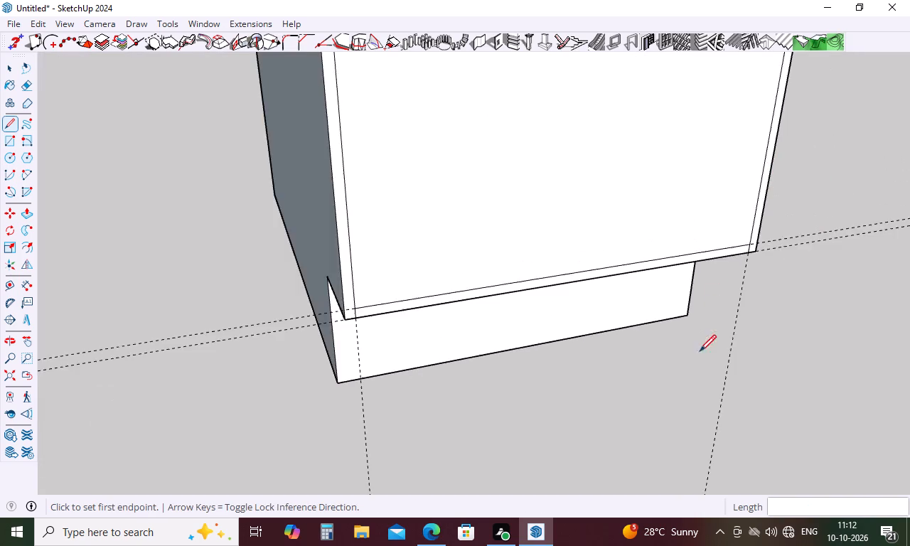
scroll(700, 351, down, 20)
scroll(700, 351, down, 8)
key(Escape)
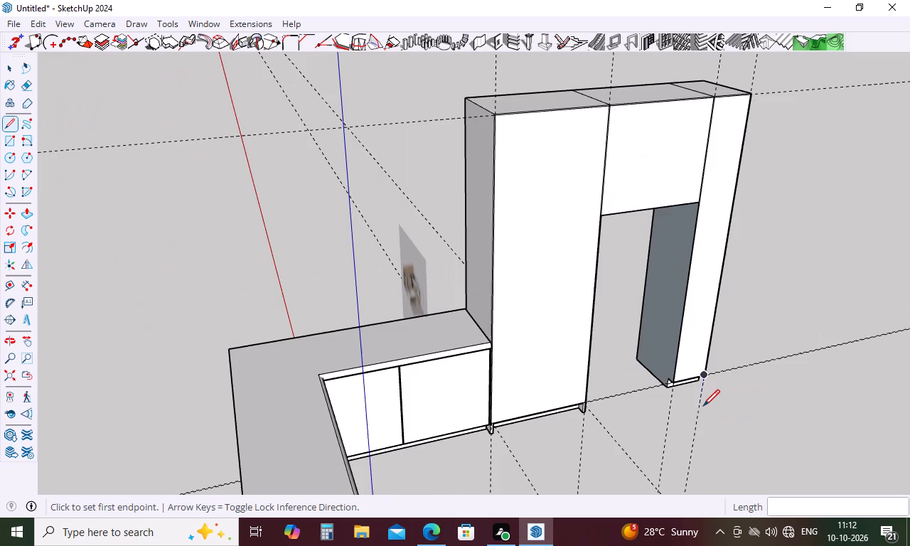
Examine the tall unit's door layout in the kitchen reference image and compare it with the modelled tall unit.
scroll(702, 405, down, 9)
middle_drag(798, 355, 319, 263)
scroll(569, 404, up, 20)
scroll(569, 404, up, 1)
scroll(449, 368, up, 6)
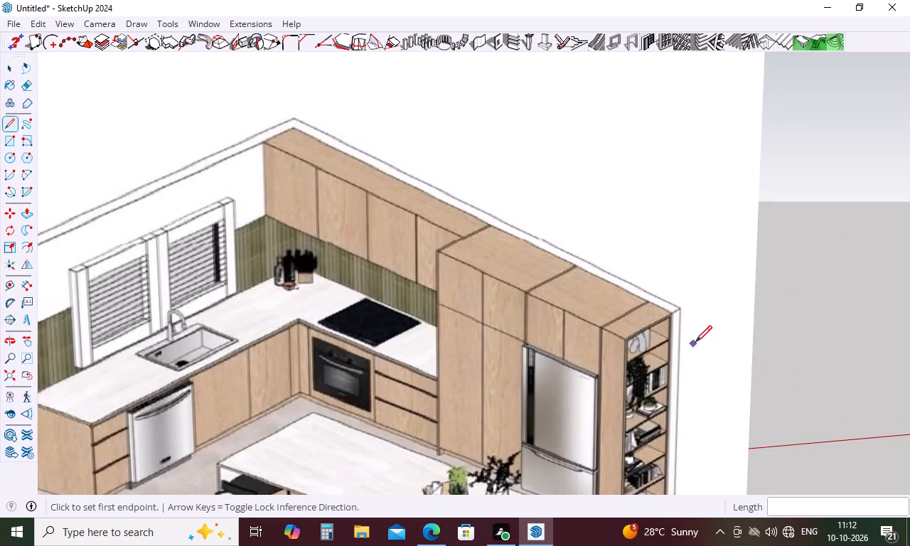
scroll(700, 288, down, 17)
scroll(679, 301, down, 11)
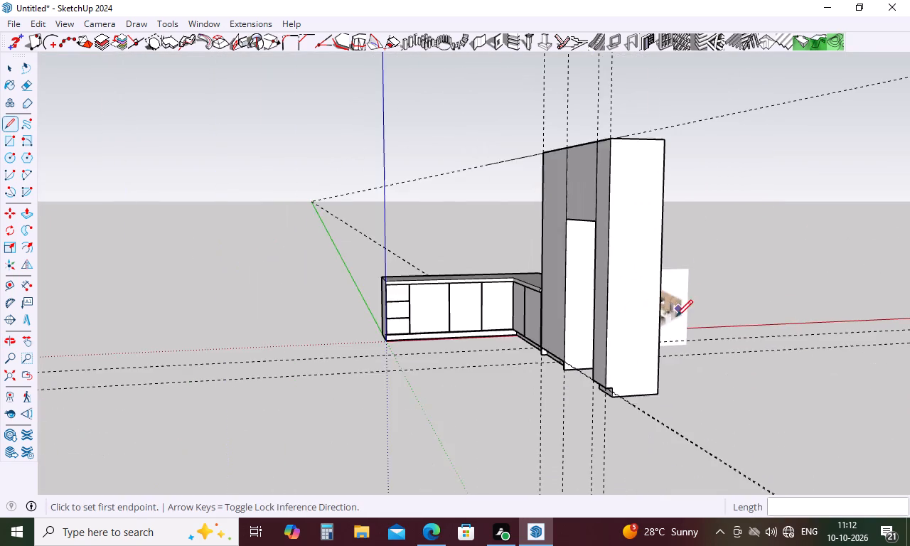
middle_drag(659, 330, 862, 338)
scroll(568, 147, up, 9)
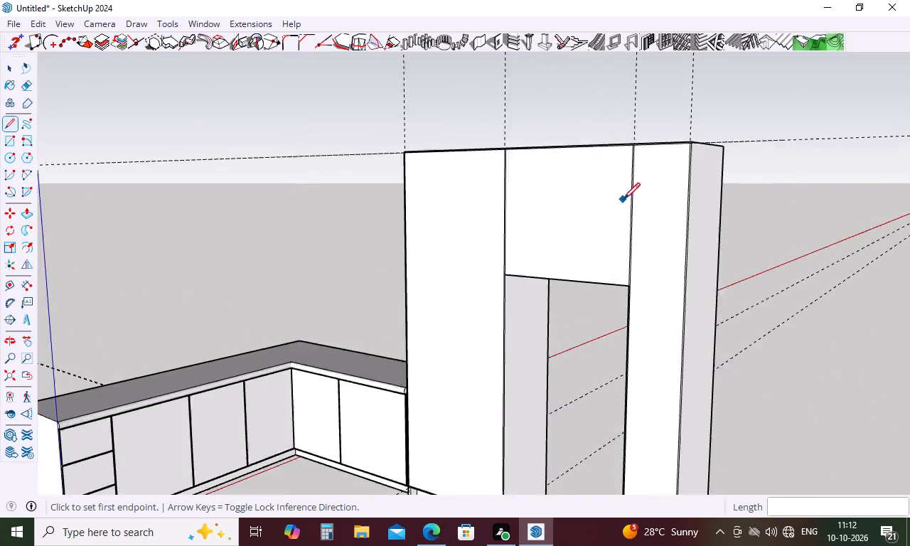
scroll(623, 199, up, 7)
scroll(638, 198, down, 12)
scroll(712, 203, down, 9)
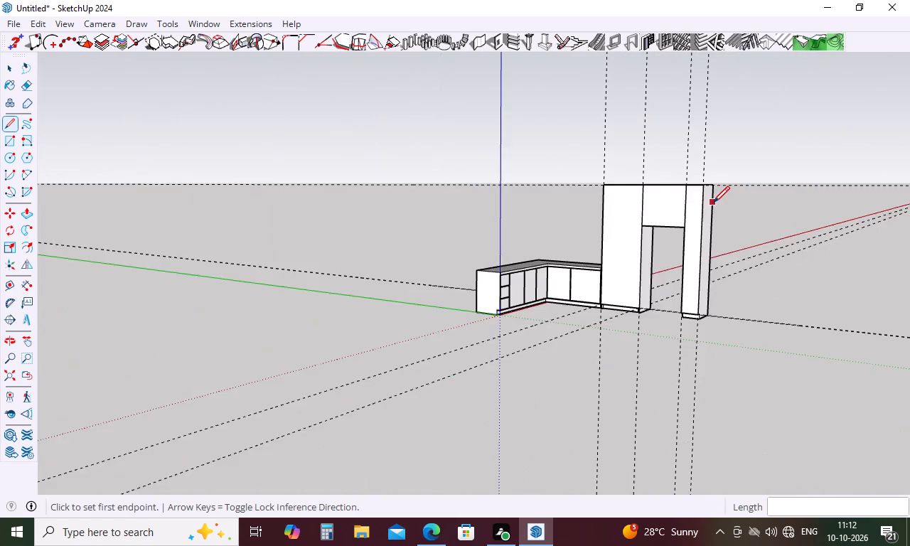
scroll(713, 203, down, 4)
middle_drag(714, 206, 328, 220)
scroll(679, 348, up, 20)
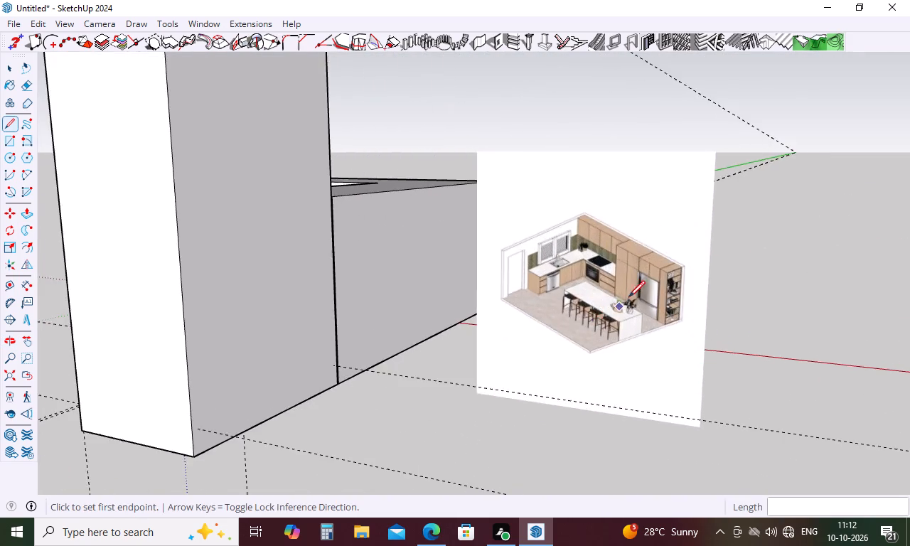
scroll(628, 297, up, 8)
scroll(687, 220, down, 20)
scroll(687, 220, down, 2)
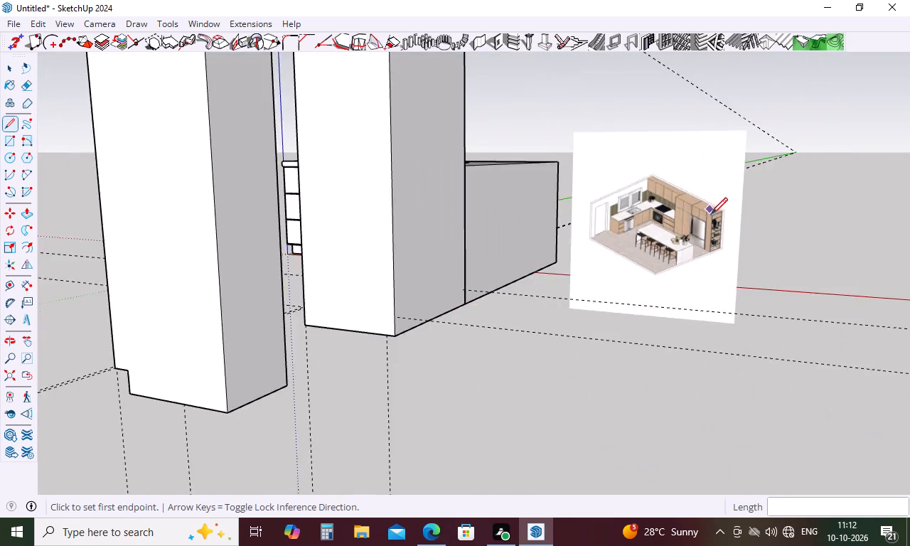
scroll(711, 214, down, 8)
middle_drag(675, 251, 909, 366)
scroll(672, 266, down, 1)
middle_drag(516, 196, 909, 245)
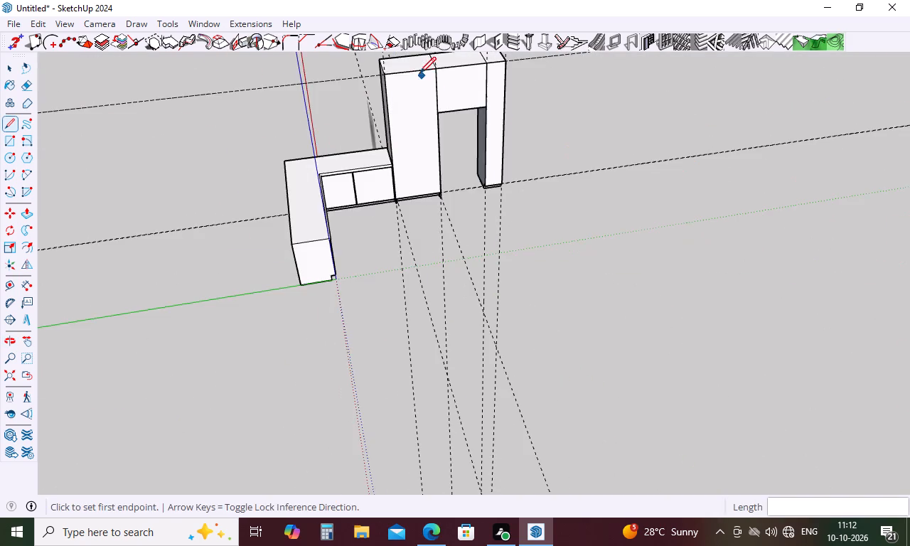
Delete all construction guides from the model.
scroll(419, 73, up, 5)
key(Escape)
click(41, 26)
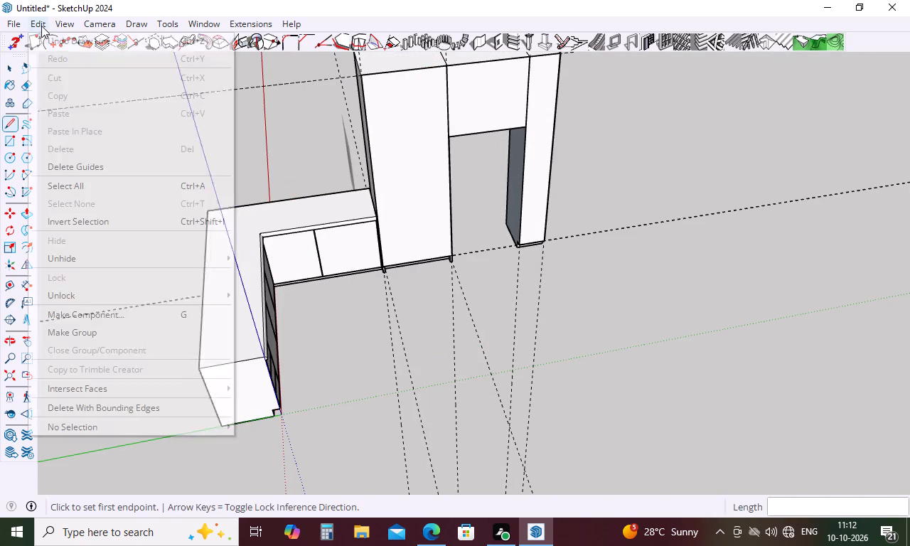
click(94, 161)
key(Escape)
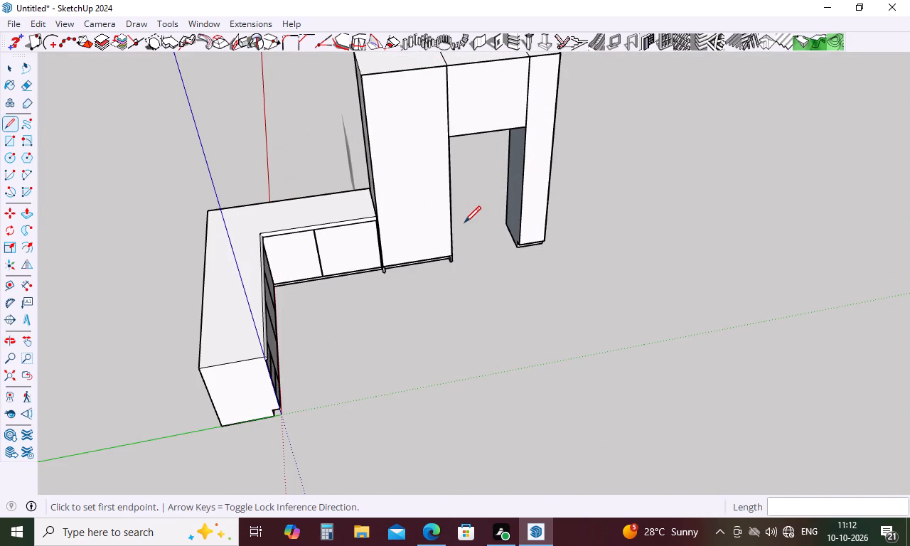
Draw a vertical centre line about 8' 7 3/8" long on the wide tall cabinet's front, from the top gap line's midpoint to the bottom gap line.
key(l)
scroll(569, 238, up, 4)
middle_drag(569, 233, 537, 78)
middle_click(535, 75)
scroll(451, 305, down, 5)
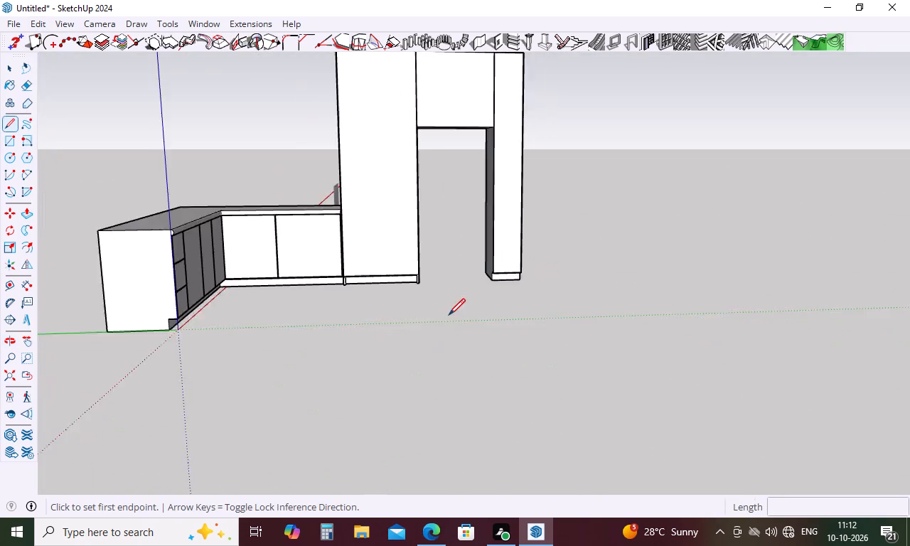
scroll(412, 89, up, 17)
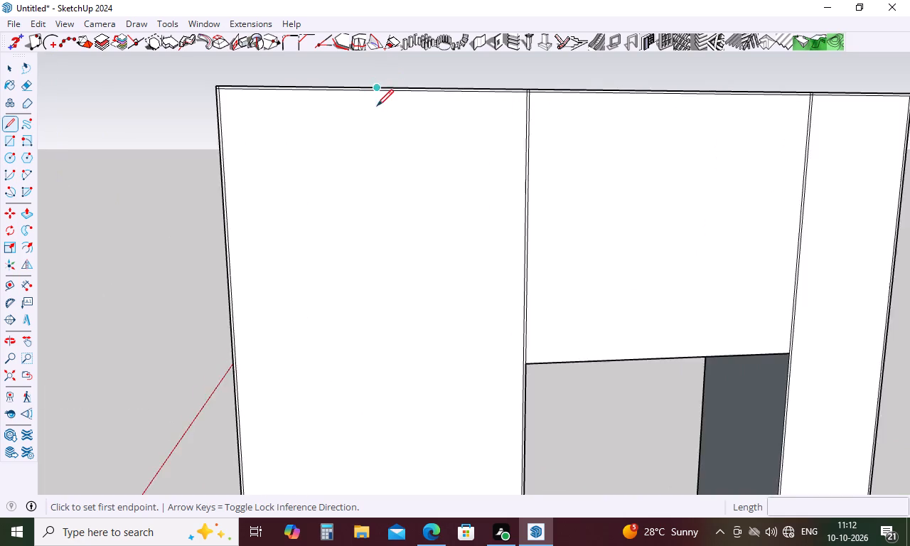
scroll(377, 106, up, 4)
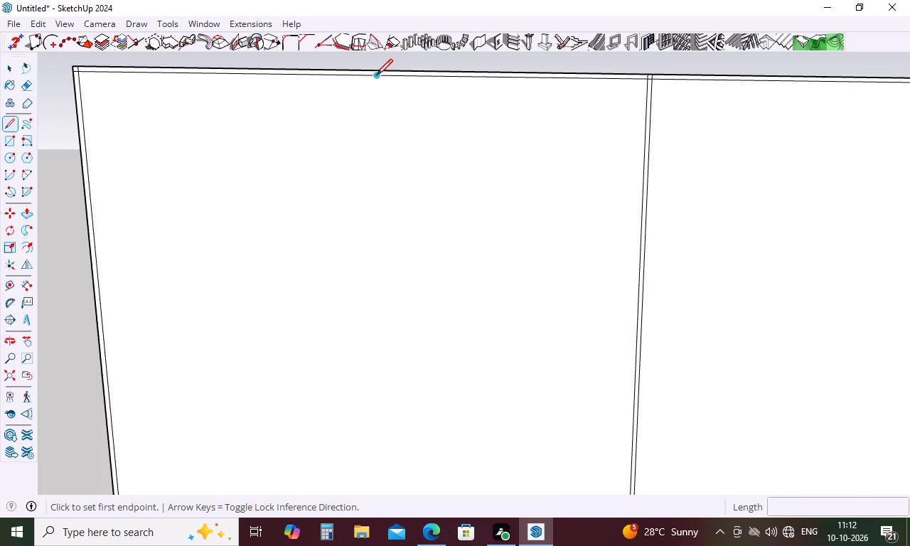
drag(376, 75, 379, 96)
scroll(408, 149, down, 20)
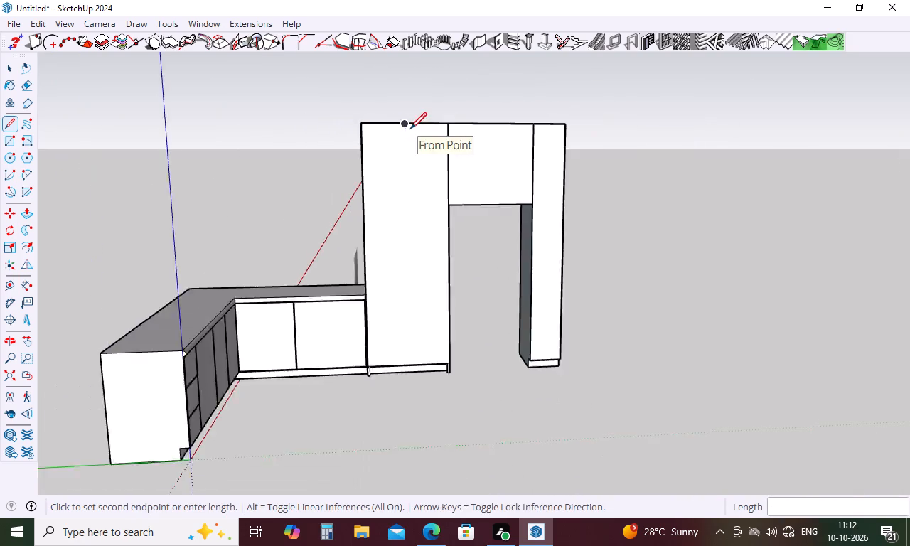
scroll(410, 129, down, 3)
scroll(405, 309, up, 20)
scroll(405, 309, up, 5)
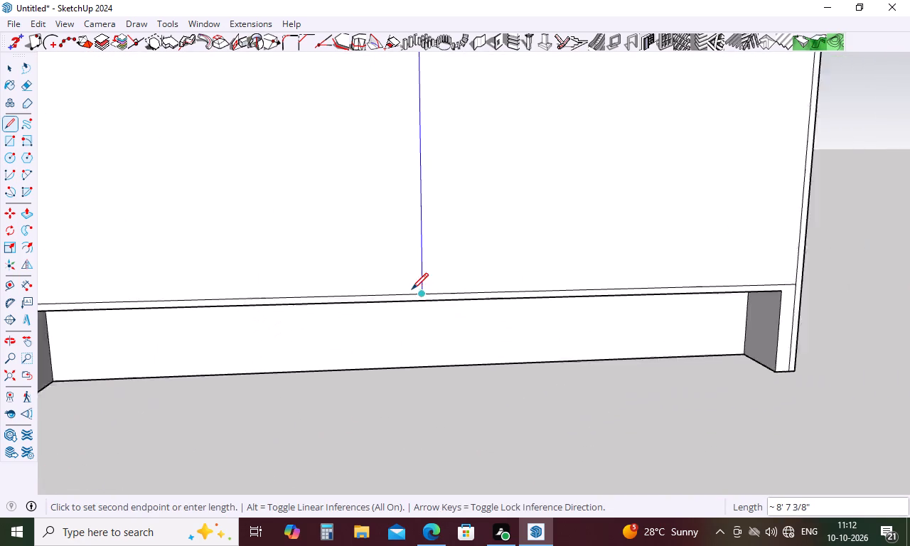
scroll(412, 289, up, 2)
click(425, 300)
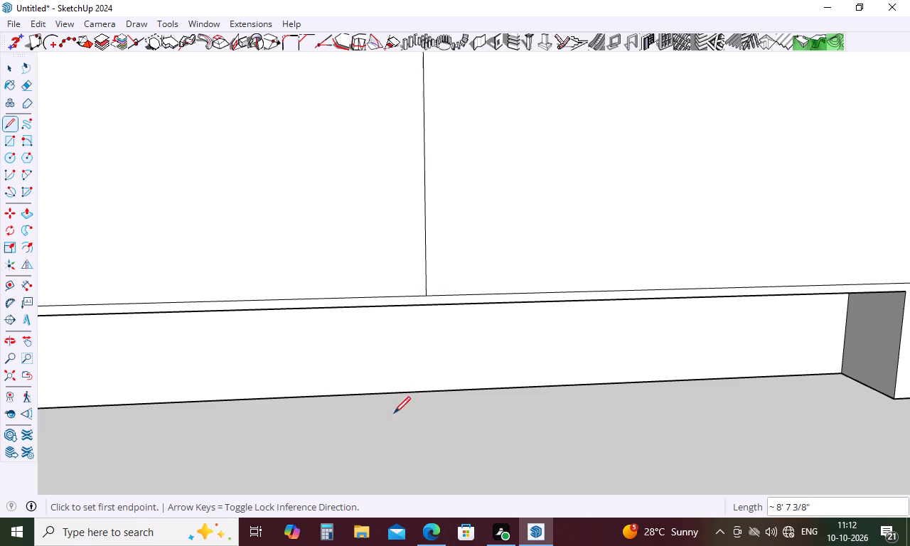
scroll(393, 409, down, 18)
scroll(387, 409, down, 10)
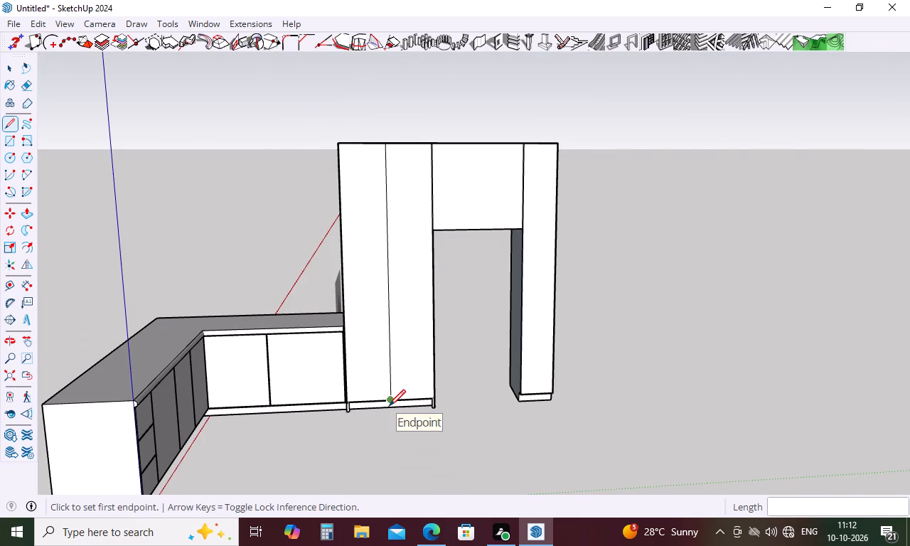
key(Escape)
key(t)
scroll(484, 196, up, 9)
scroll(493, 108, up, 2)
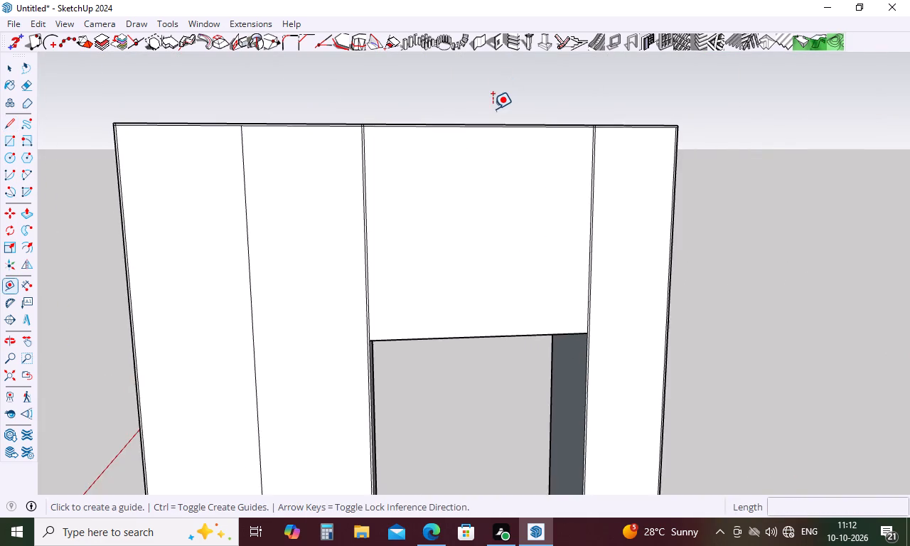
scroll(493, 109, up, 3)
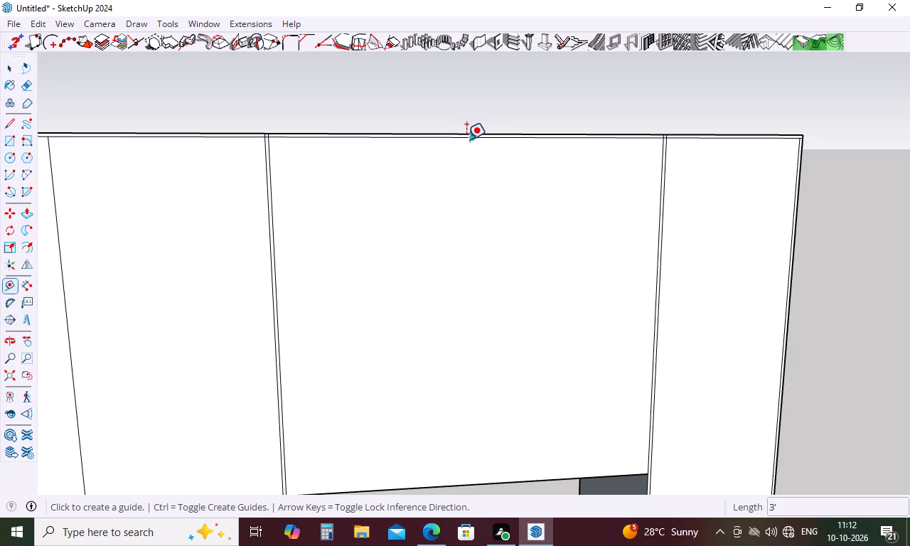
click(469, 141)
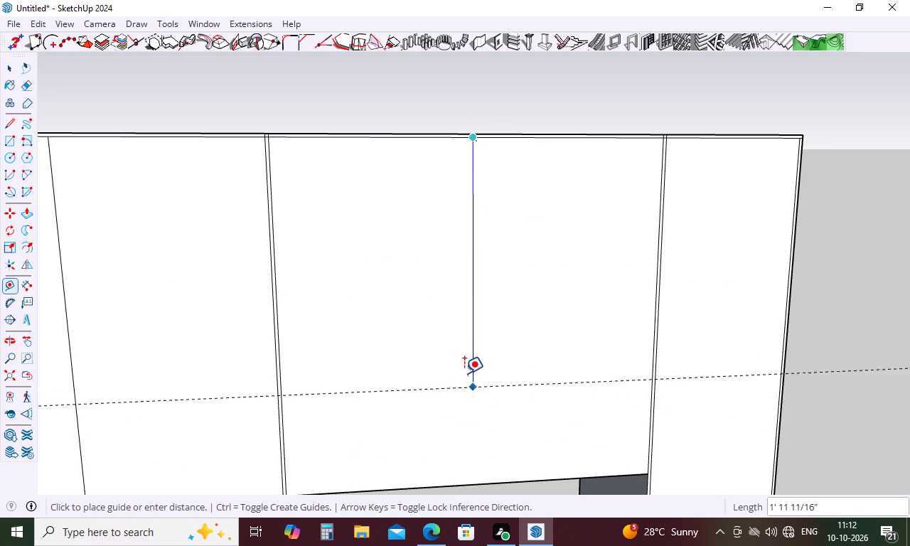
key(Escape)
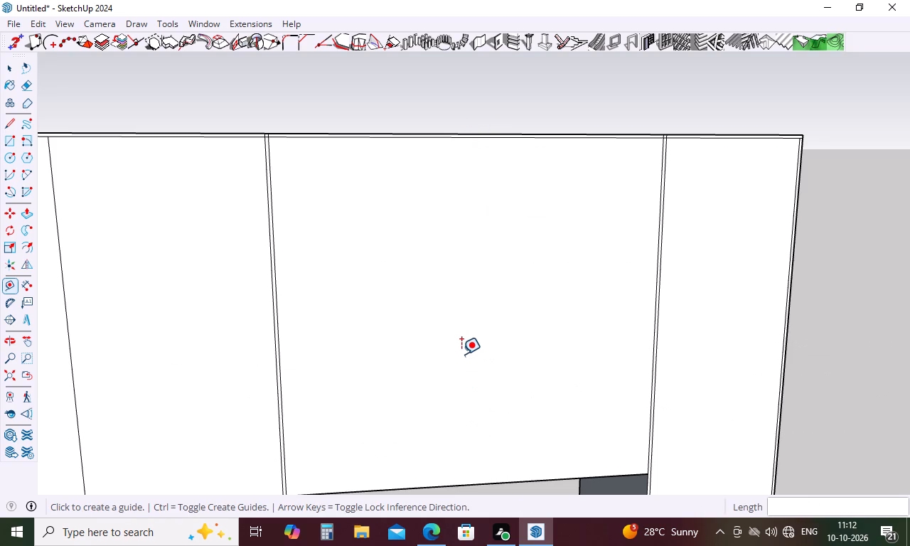
Draw a vertical centre line about 2' 9 11/16" long on the over-fridge cabinet's front, from the top gap line to its lower edge.
key(l)
drag(473, 138, 474, 154)
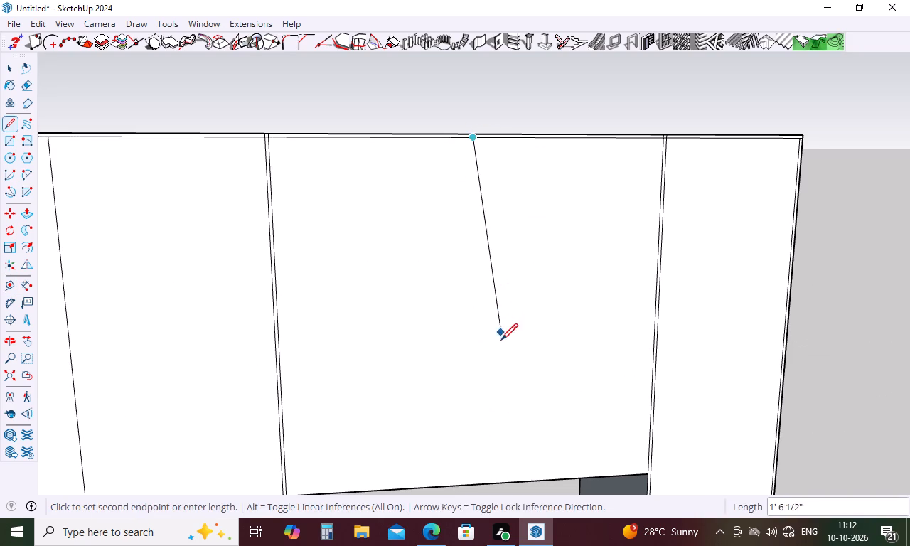
scroll(458, 272, down, 5)
scroll(458, 419, up, 10)
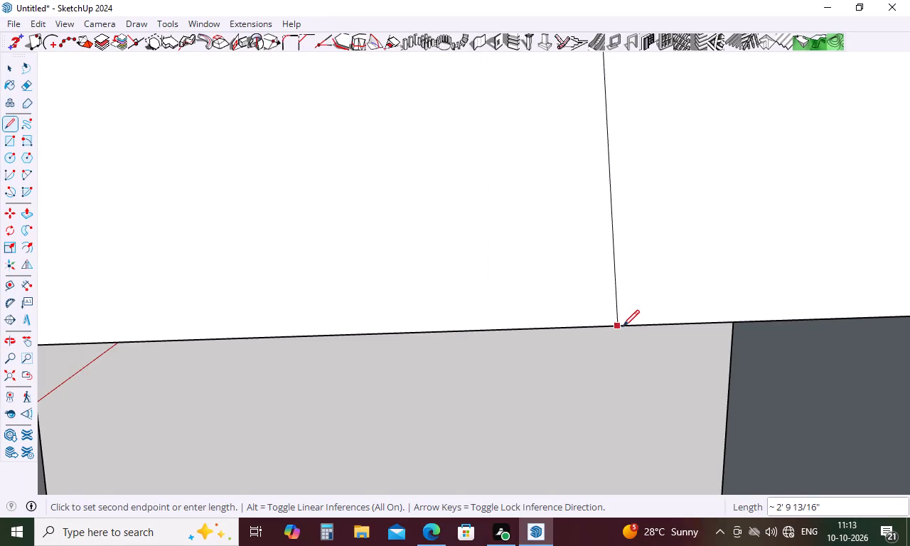
click(445, 336)
scroll(445, 360, down, 11)
key(Escape)
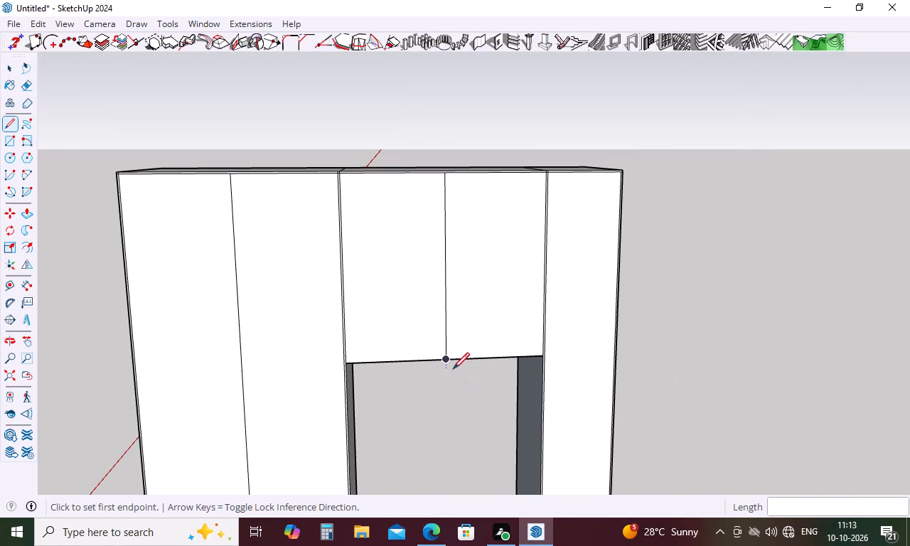
Place a horizontal guide 0.3" above the lower edge of the over-fridge cabinet's front.
key(t)
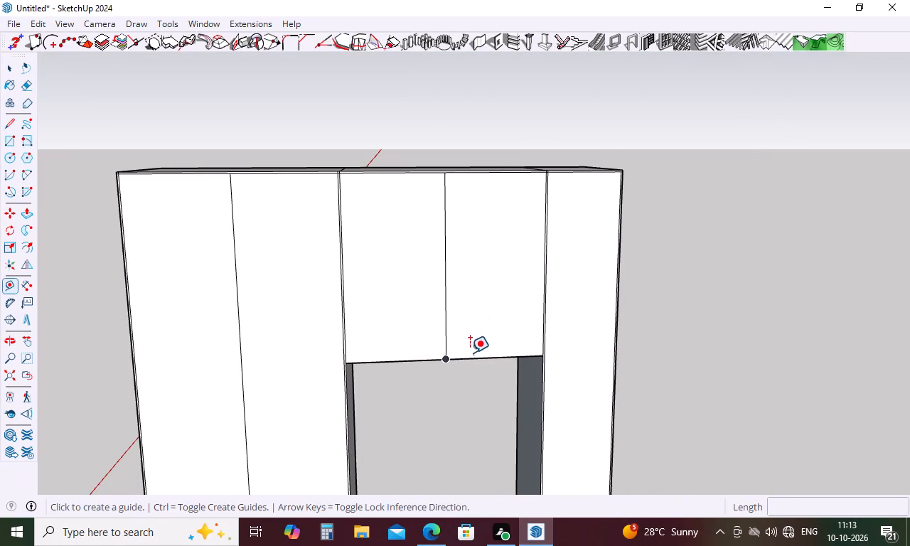
click(471, 359)
text(.3)
key(Return)
Place vertical guides 0.15" to each side of the over-fridge cabinet's centre line.
click(444, 312)
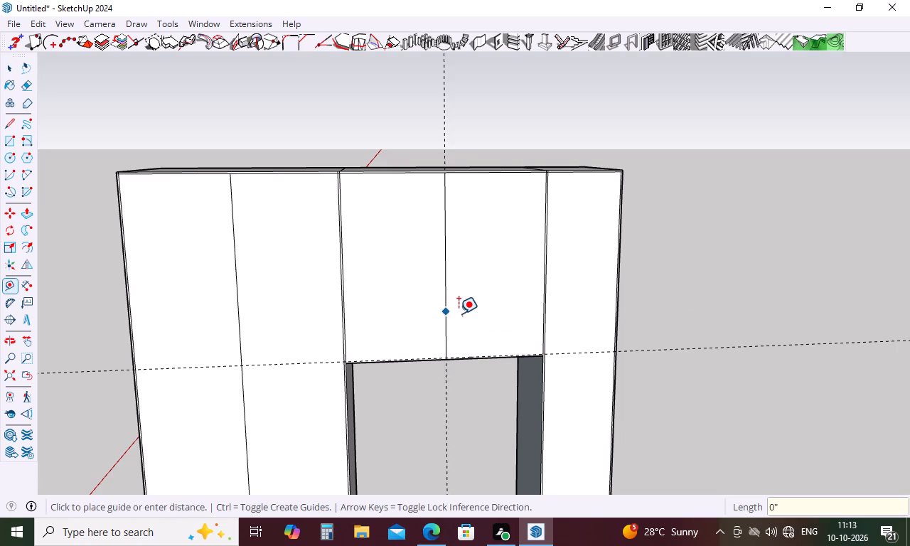
key(period)
text(15)
key(Return)
scroll(427, 323, up, 10)
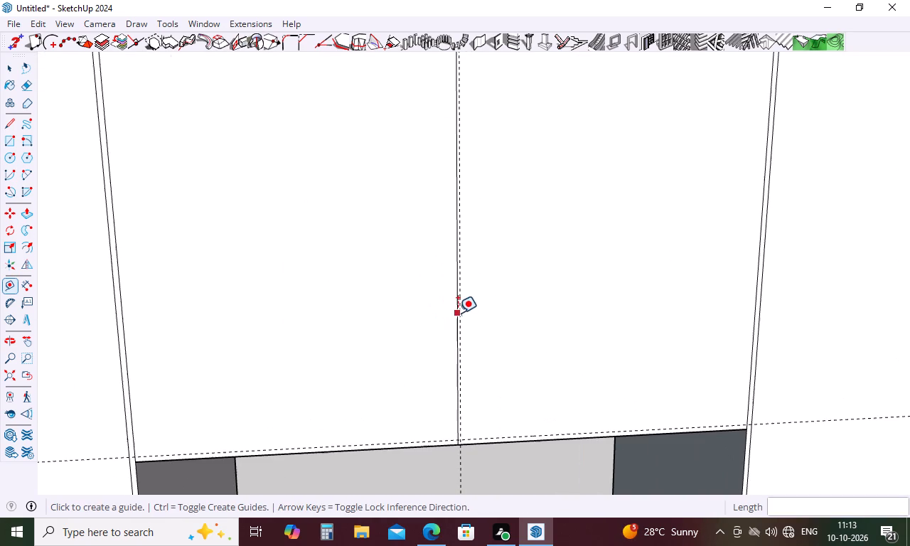
scroll(458, 313, up, 1)
click(454, 298)
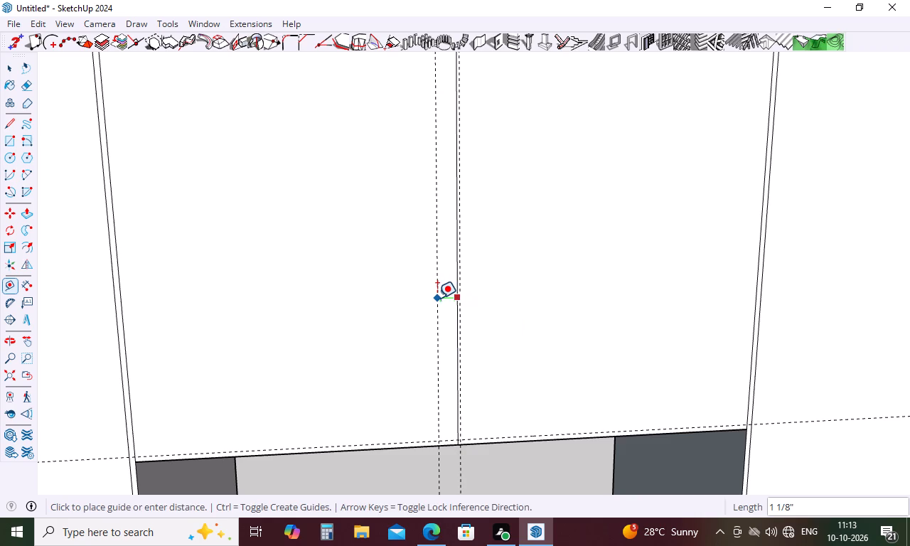
key(period)
text(15)
key(Return)
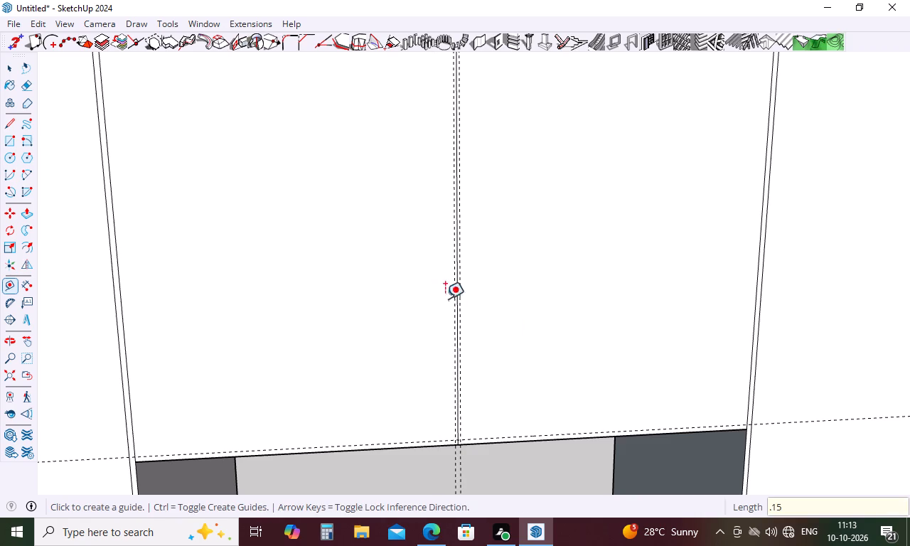
Place vertical guides 0.15" to each side of the wide tall cabinet's centre line.
scroll(482, 289, down, 11)
scroll(601, 292, down, 6)
scroll(428, 280, up, 5)
click(428, 279)
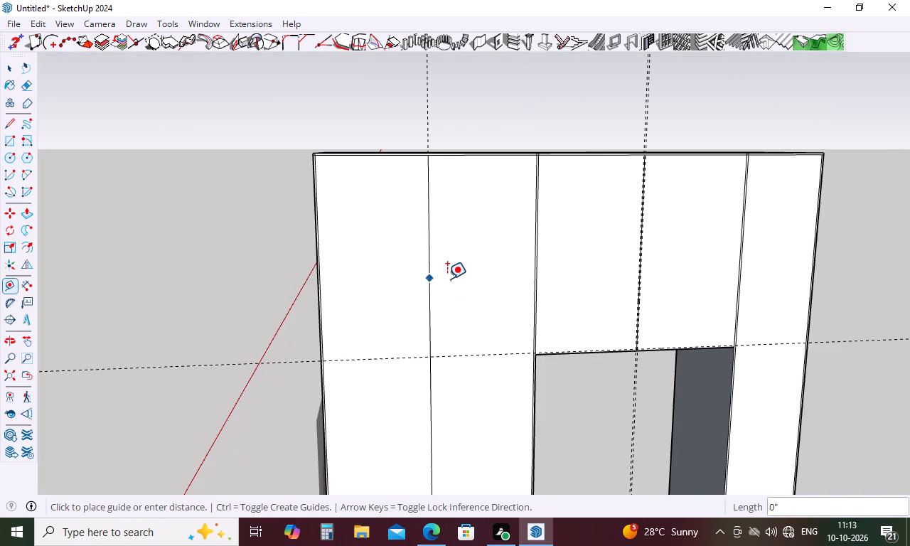
key(period)
text(15)
key(Return)
scroll(411, 309, up, 15)
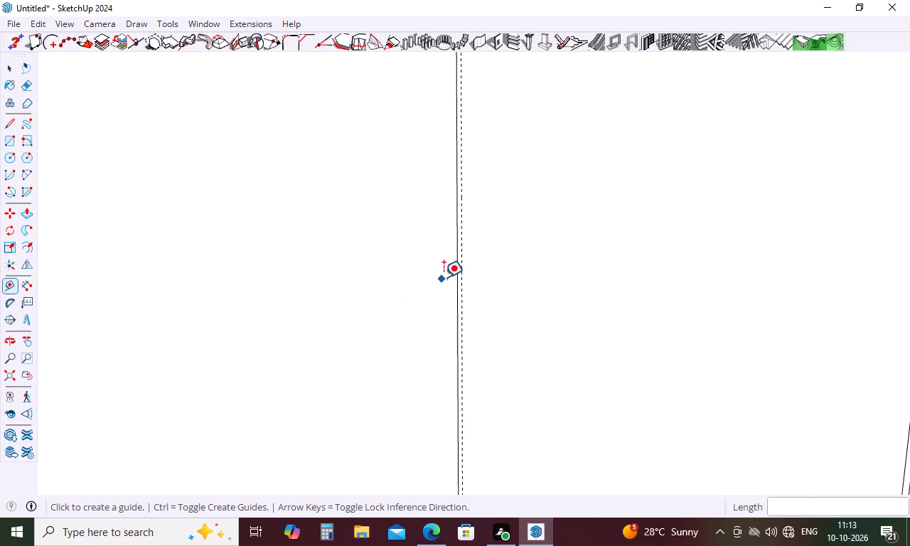
click(455, 252)
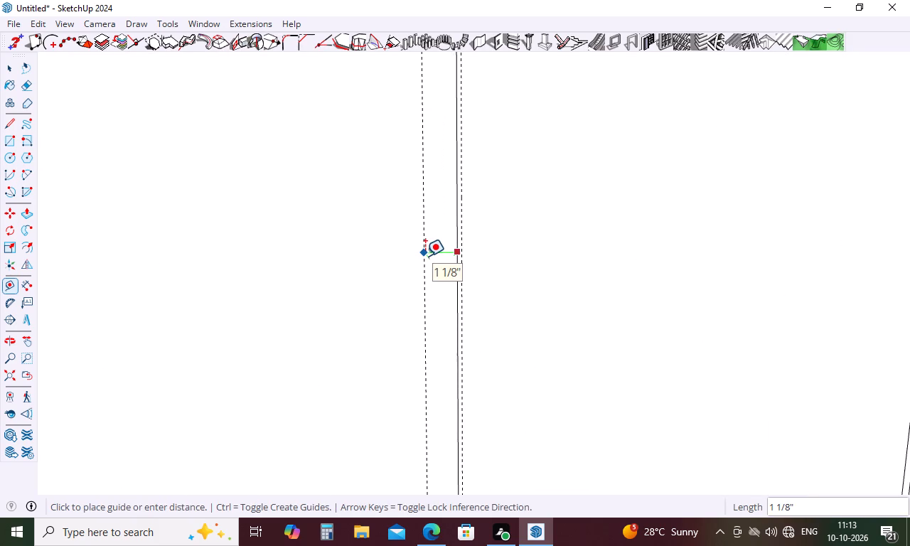
key(period)
text(15)
key(Return)
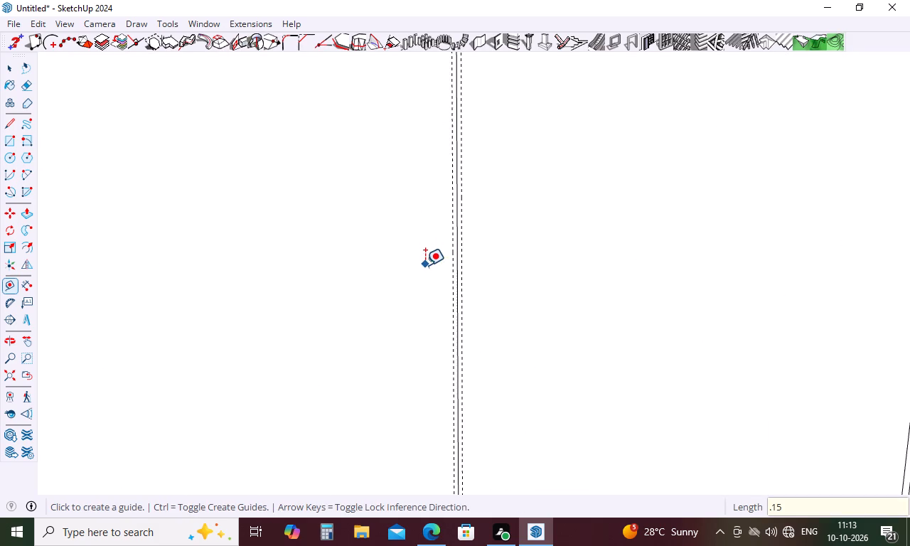
key(Escape)
scroll(402, 252, down, 17)
scroll(461, 236, up, 1)
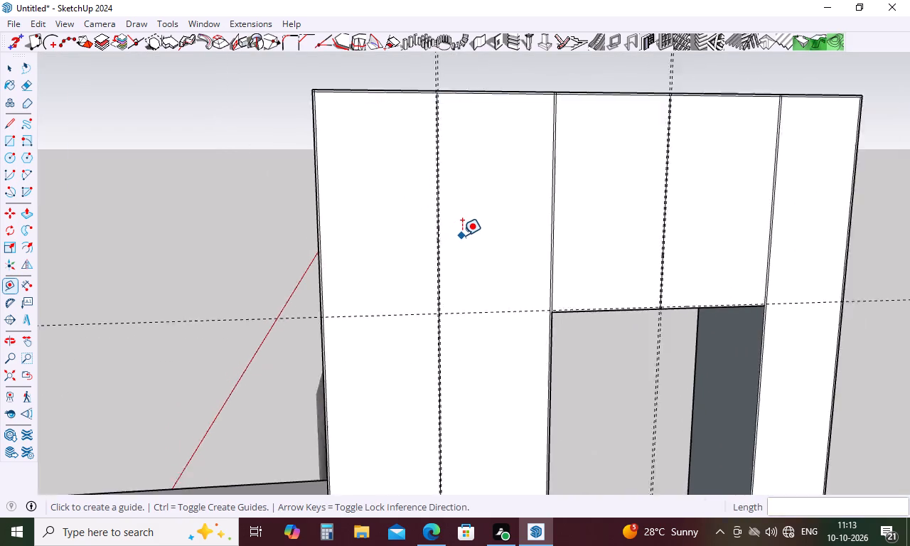
scroll(462, 235, down, 6)
key(Escape)
Draw two vertical gap lines about 8' 7 3/8" long along the wide tall cabinet's guides, from top gap line to bottom gap line.
key(l)
scroll(430, 166, up, 8)
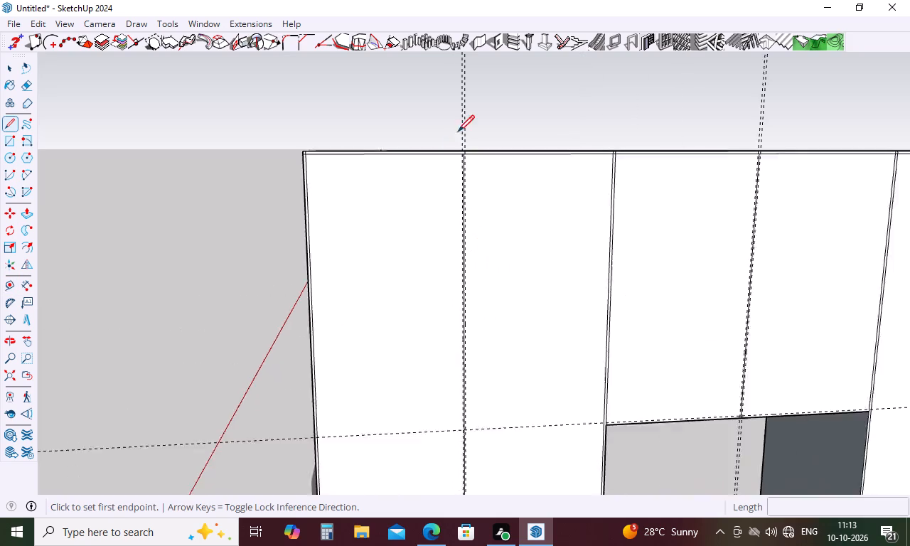
scroll(458, 132, up, 9)
scroll(528, 211, down, 6)
scroll(576, 317, up, 11)
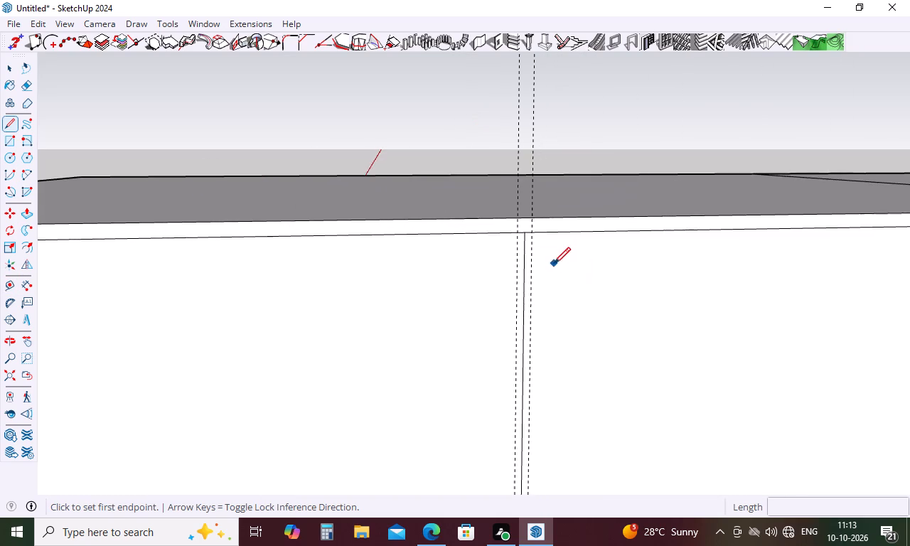
scroll(554, 264, up, 6)
drag(494, 211, 494, 218)
scroll(552, 40, down, 6)
scroll(530, 173, down, 17)
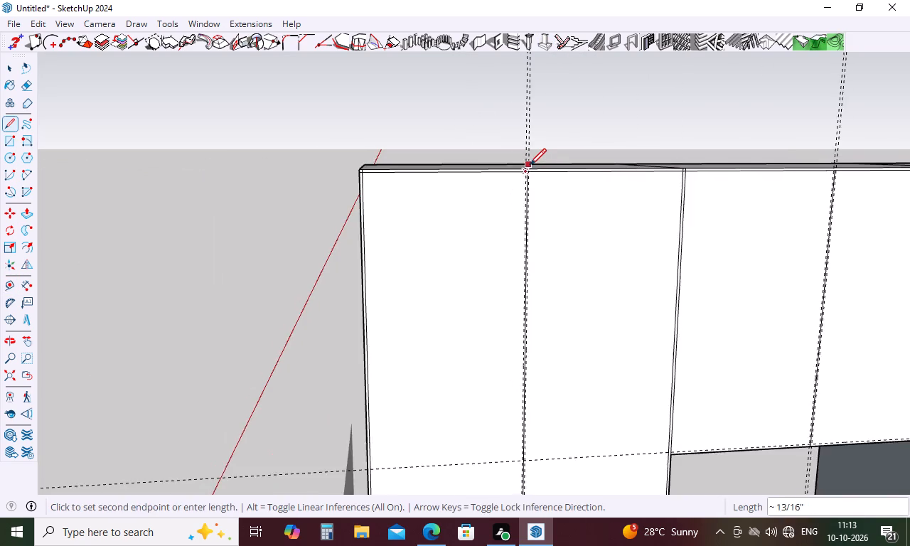
scroll(530, 165, down, 15)
scroll(533, 431, up, 11)
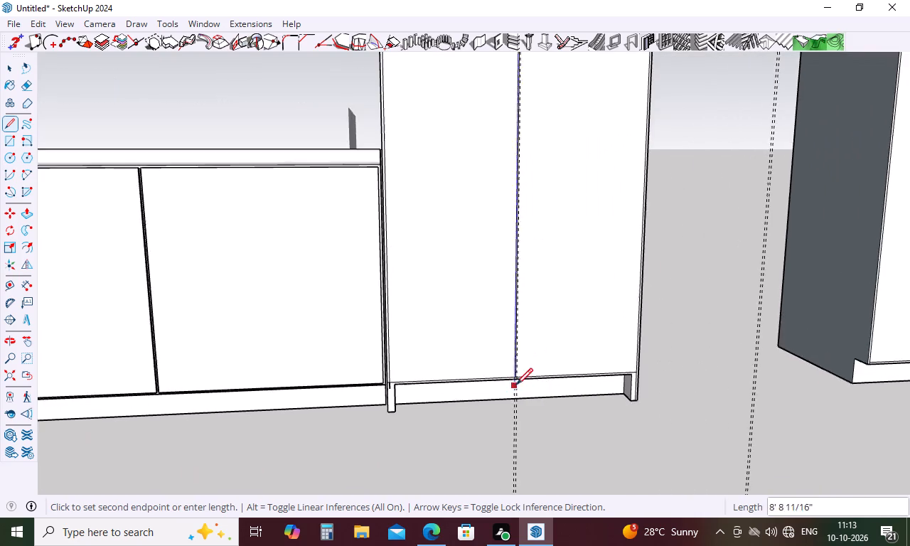
scroll(516, 385, up, 20)
scroll(516, 385, up, 5)
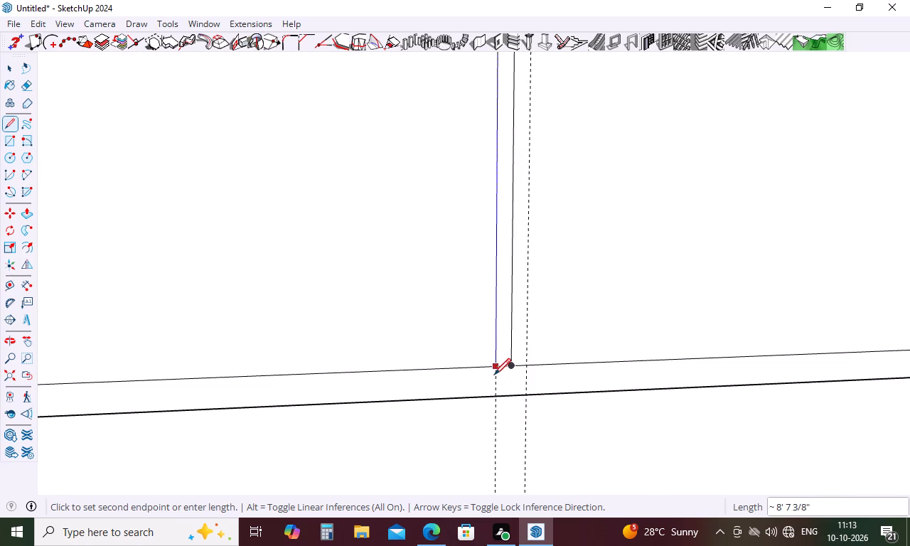
click(493, 372)
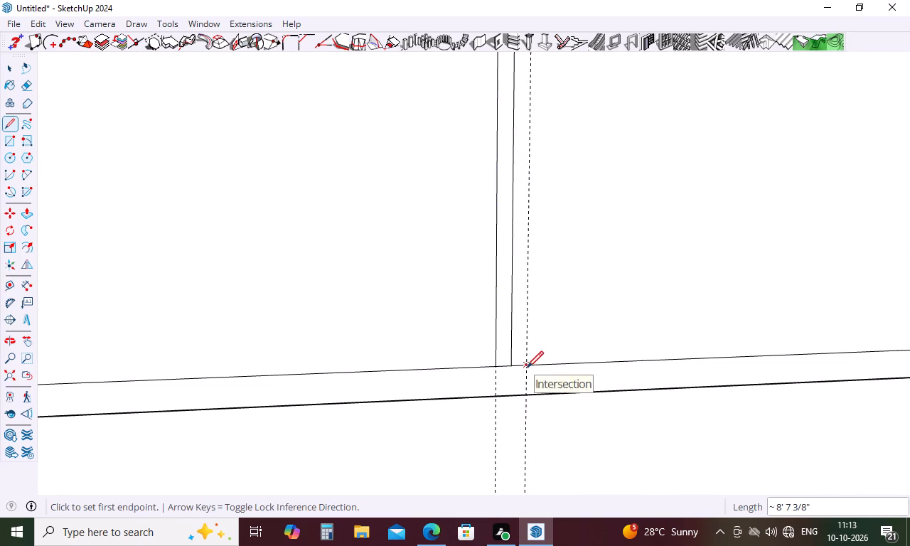
click(527, 368)
scroll(489, 469, down, 20)
scroll(489, 469, down, 12)
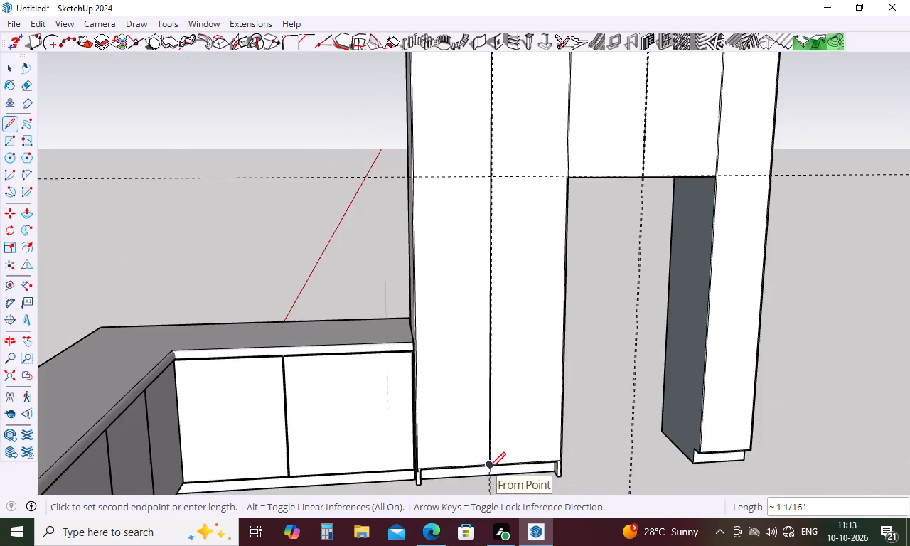
scroll(488, 415, down, 6)
scroll(488, 415, up, 2)
scroll(484, 402, down, 6)
scroll(480, 262, up, 20)
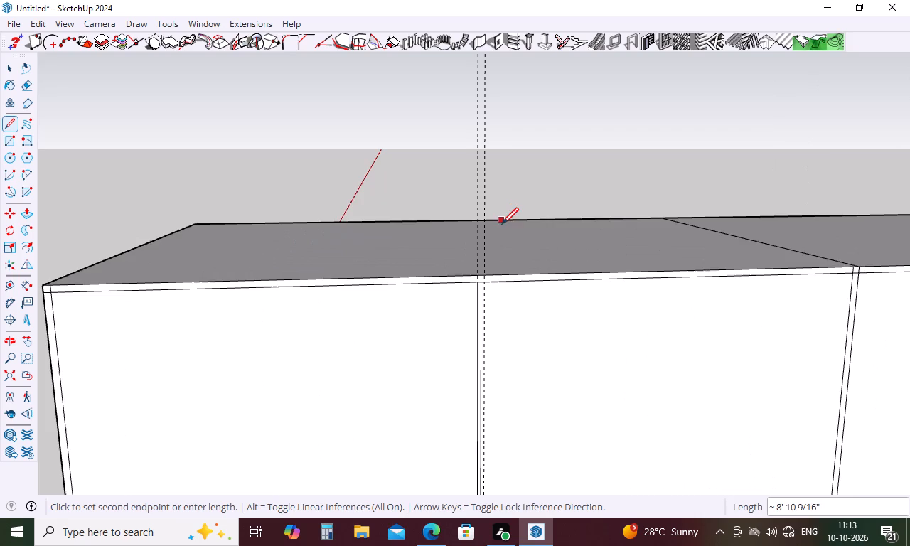
scroll(503, 281, up, 17)
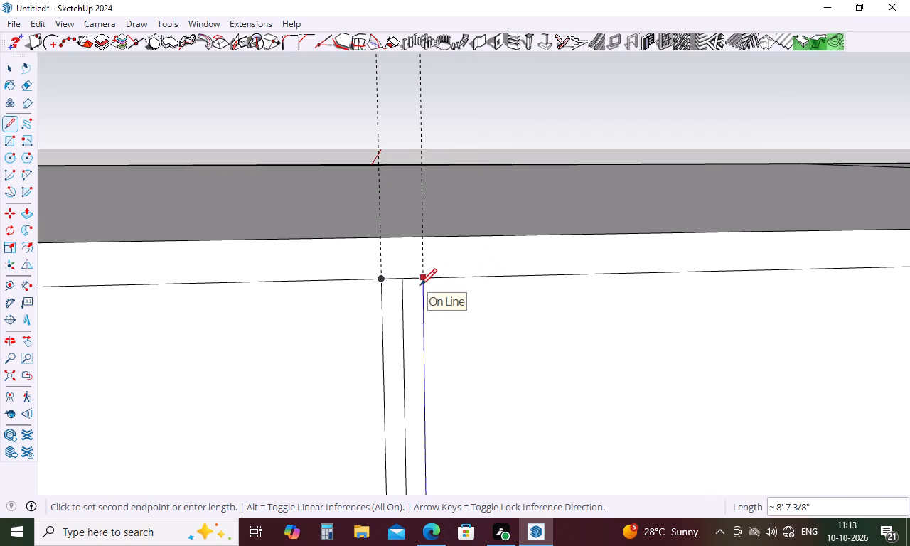
click(420, 285)
Delete the original centre line between the two gap lines on the wide tall cabinet's front.
key(space)
click(401, 331)
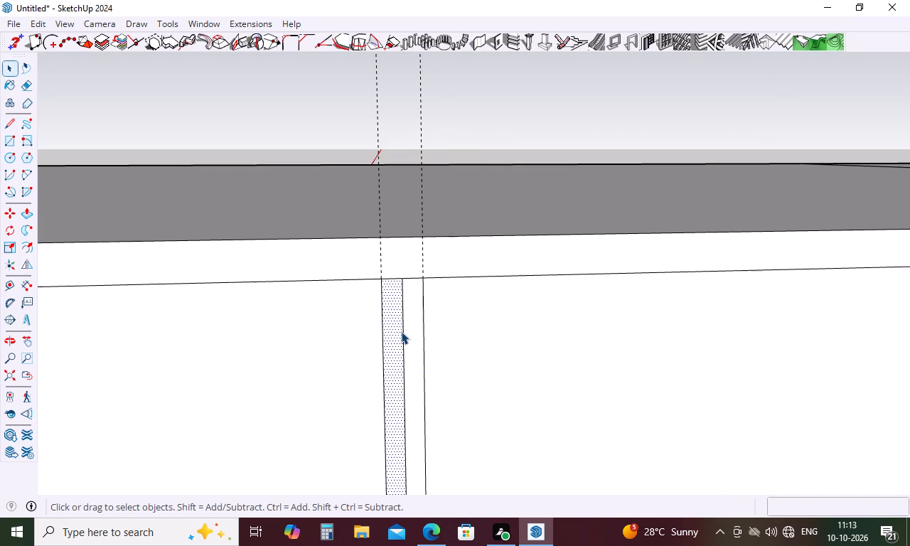
click(418, 346)
click(509, 154)
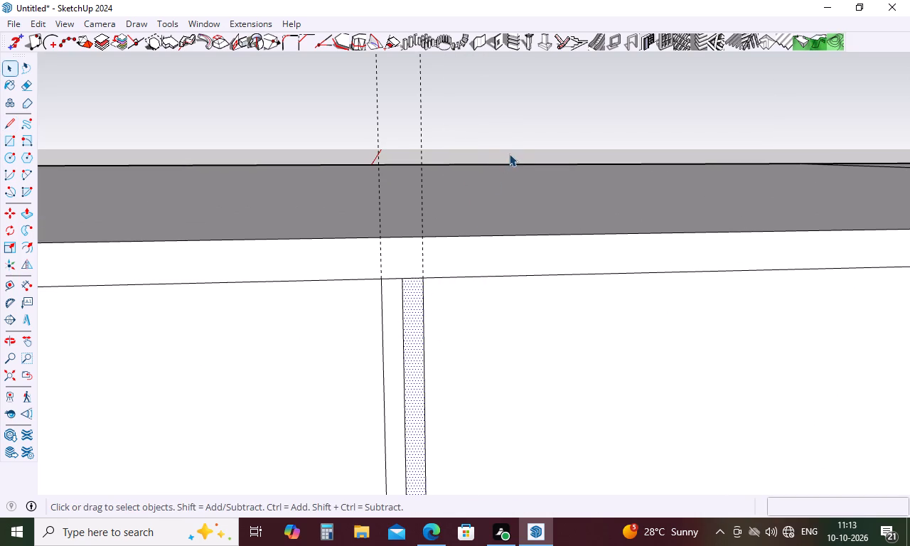
click(402, 370)
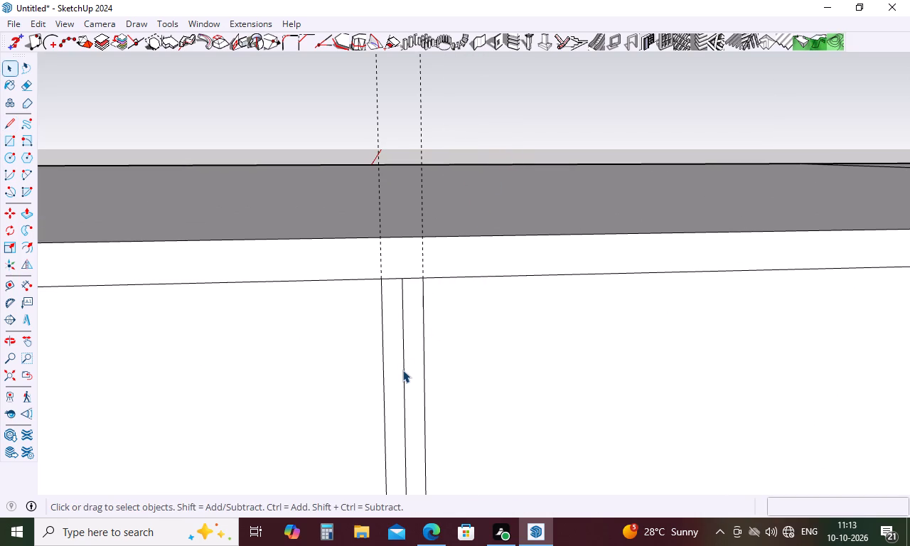
key(Delete)
Outline the over-fridge cabinet's door gap with vertical lines about 2' 9 3/8" long along both guides, joined at the horizontal guide.
scroll(328, 277, down, 18)
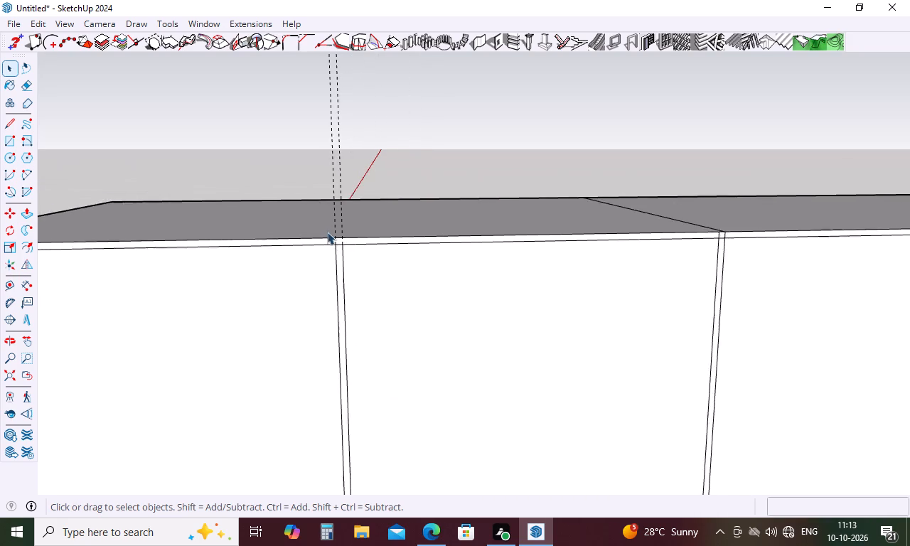
scroll(327, 232, down, 5)
scroll(332, 234, up, 12)
scroll(269, 199, down, 13)
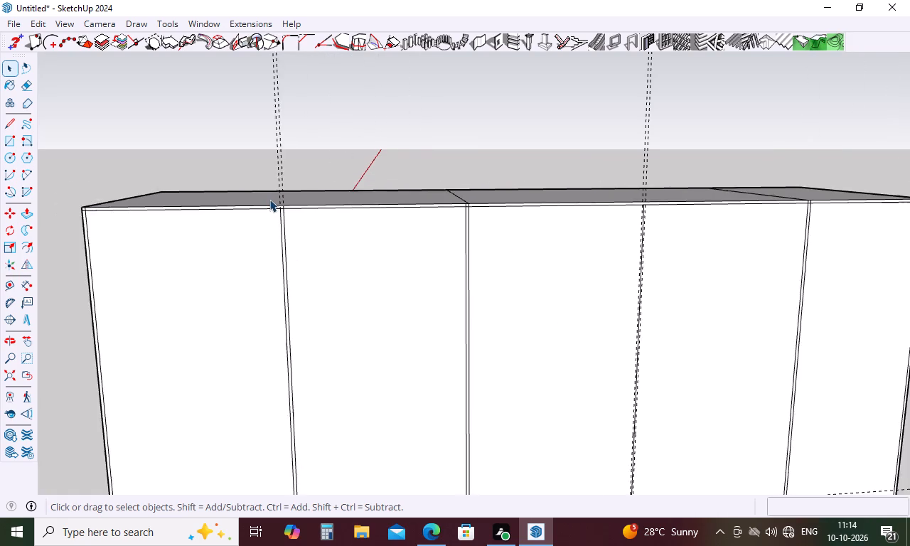
scroll(269, 199, down, 6)
scroll(513, 218, up, 5)
scroll(458, 179, up, 6)
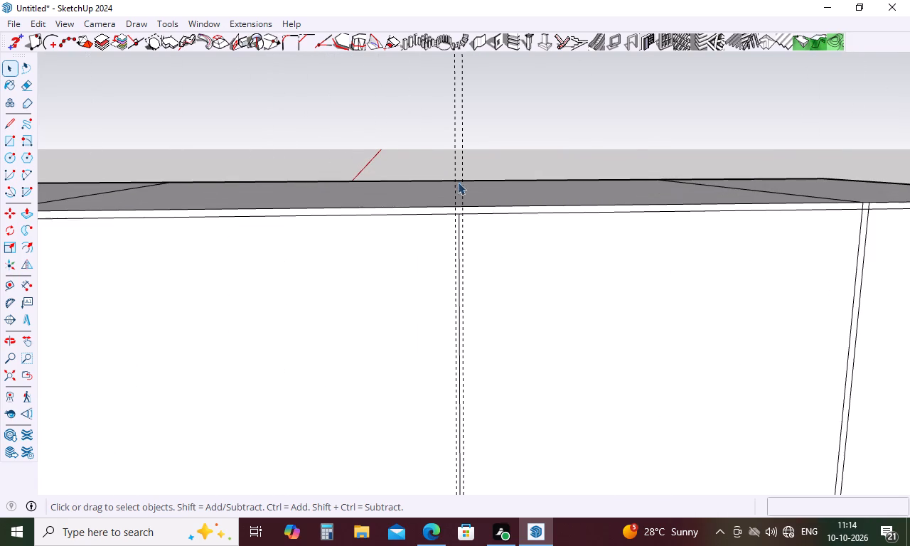
key(Escape)
key(l)
scroll(472, 228, up, 11)
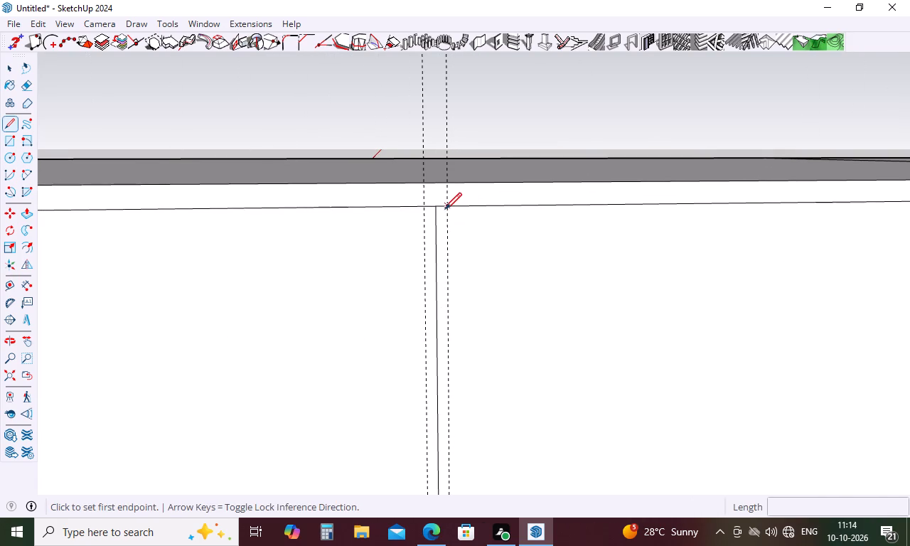
click(446, 209)
scroll(456, 181, down, 20)
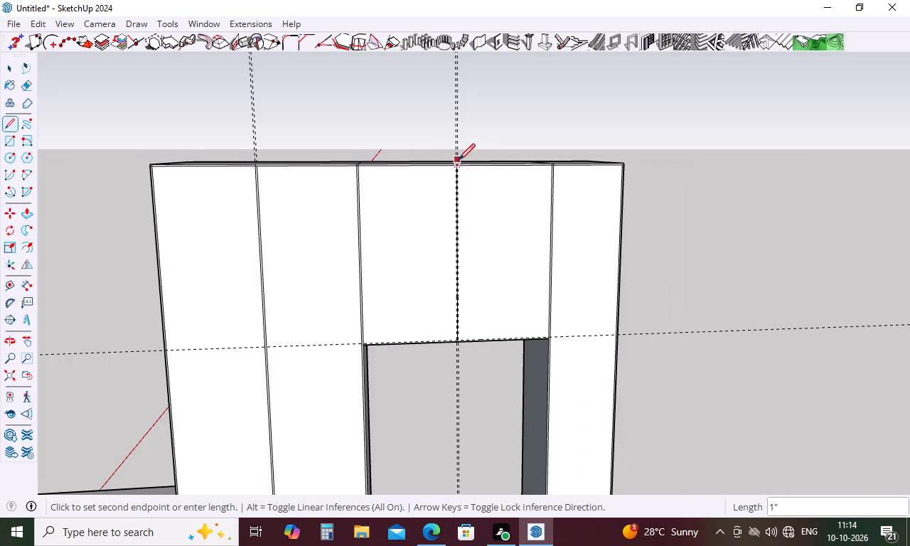
scroll(466, 366, up, 20)
scroll(466, 366, up, 3)
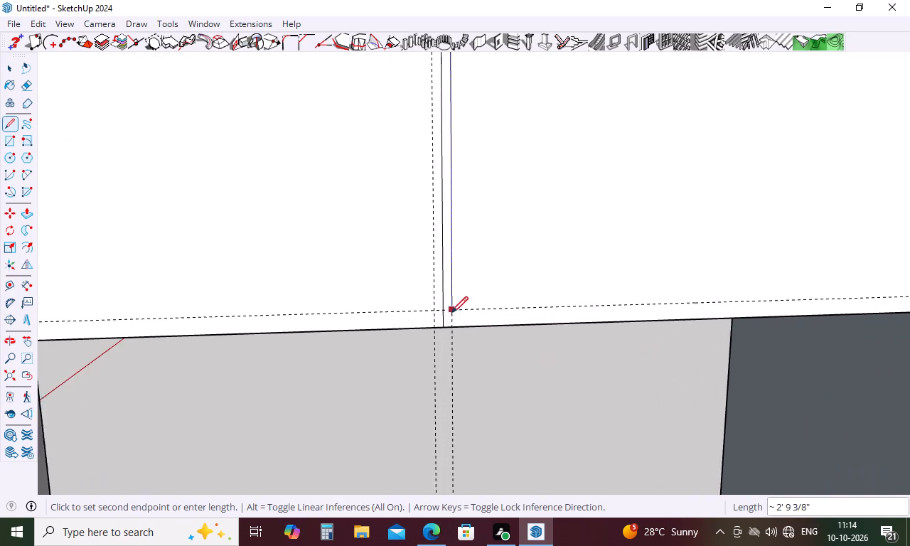
click(454, 311)
click(433, 314)
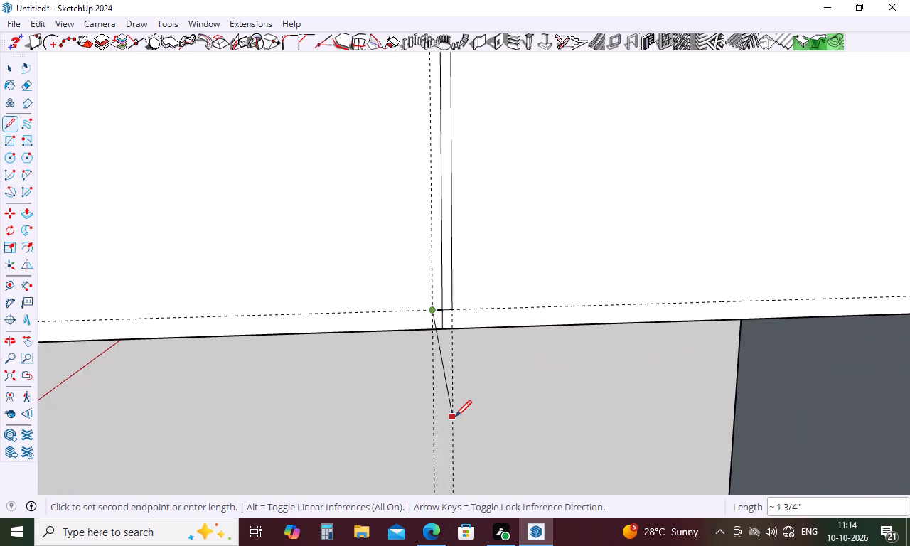
scroll(455, 417, down, 12)
scroll(451, 216, up, 18)
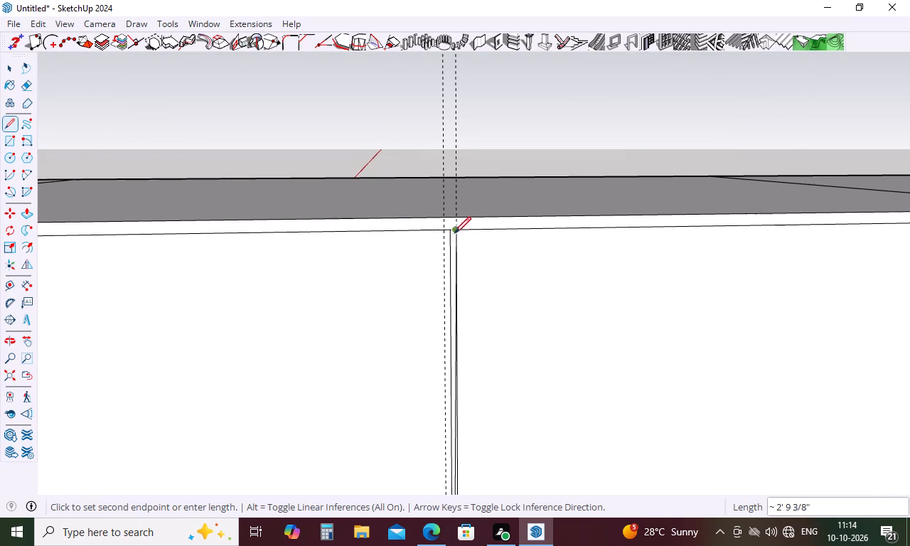
click(441, 230)
Draw a 3' horizontal bottom gap line along the guide across the over-fridge cabinet's front, between its side gap lines.
scroll(459, 219, down, 13)
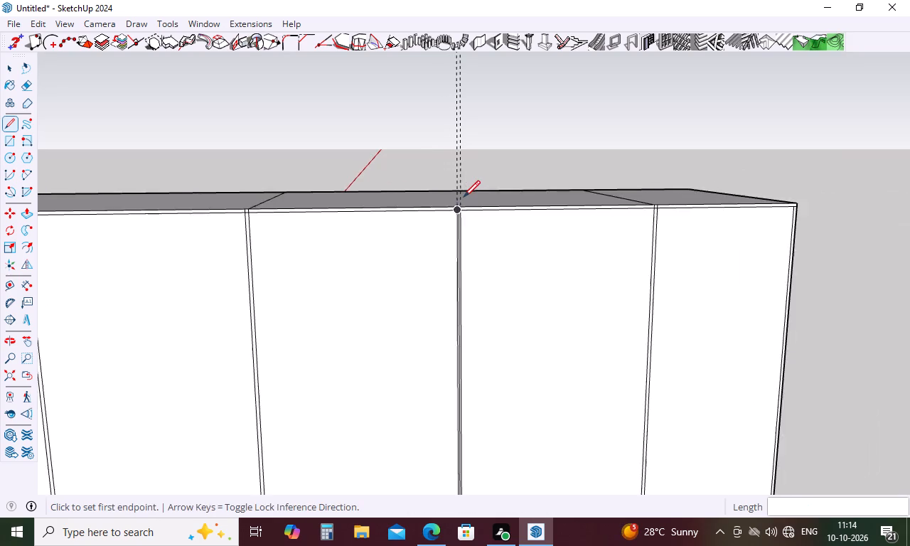
scroll(464, 197, down, 12)
key(space)
key(l)
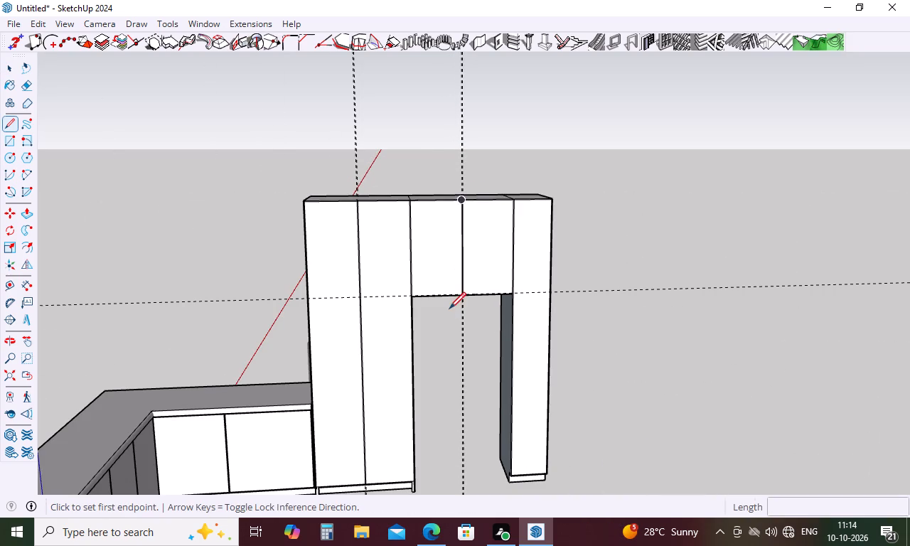
scroll(449, 309, up, 17)
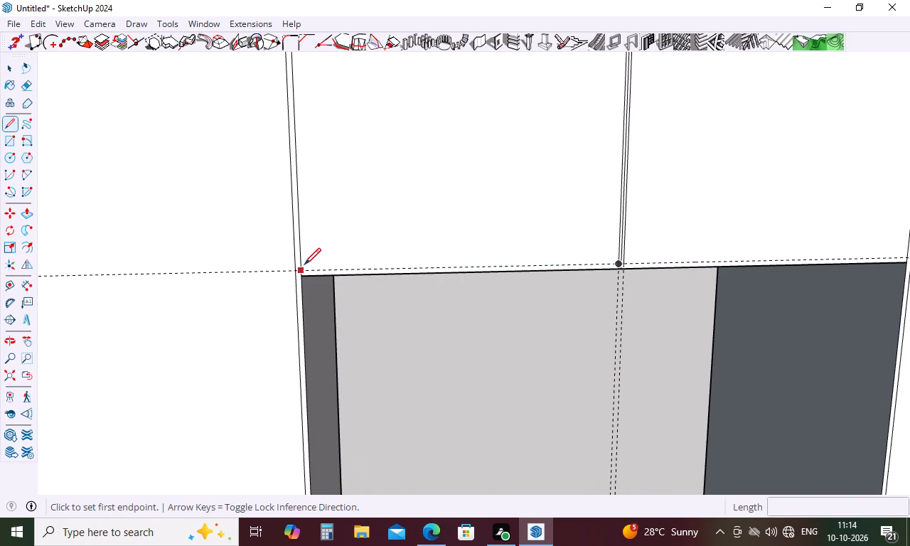
click(304, 264)
scroll(432, 279, down, 10)
scroll(559, 289, up, 3)
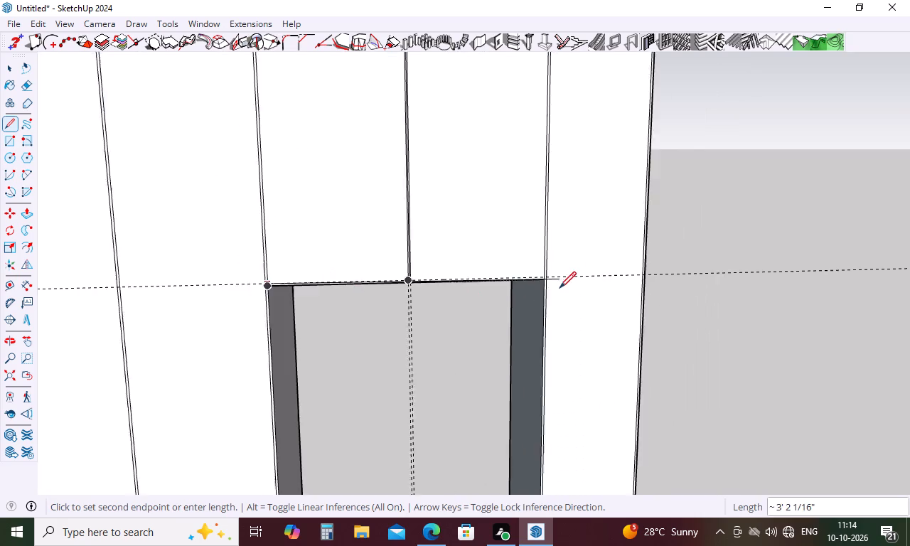
scroll(560, 288, up, 15)
click(539, 290)
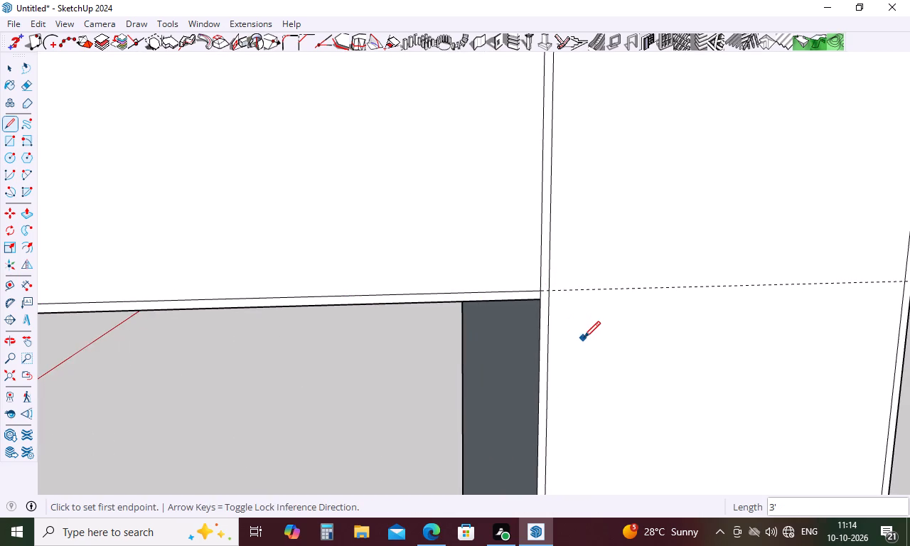
Delete all construction guides from the model.
key(Escape)
scroll(574, 301, down, 18)
key(space)
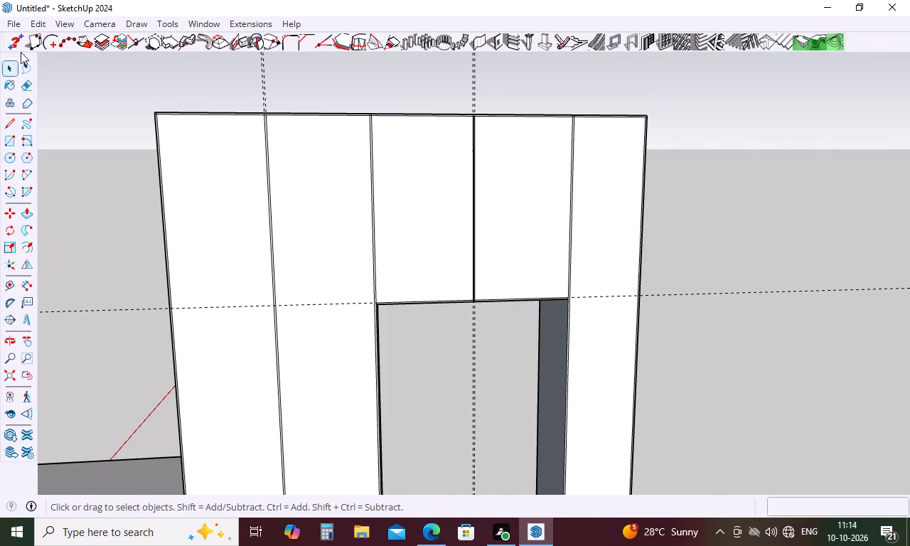
click(47, 22)
click(98, 170)
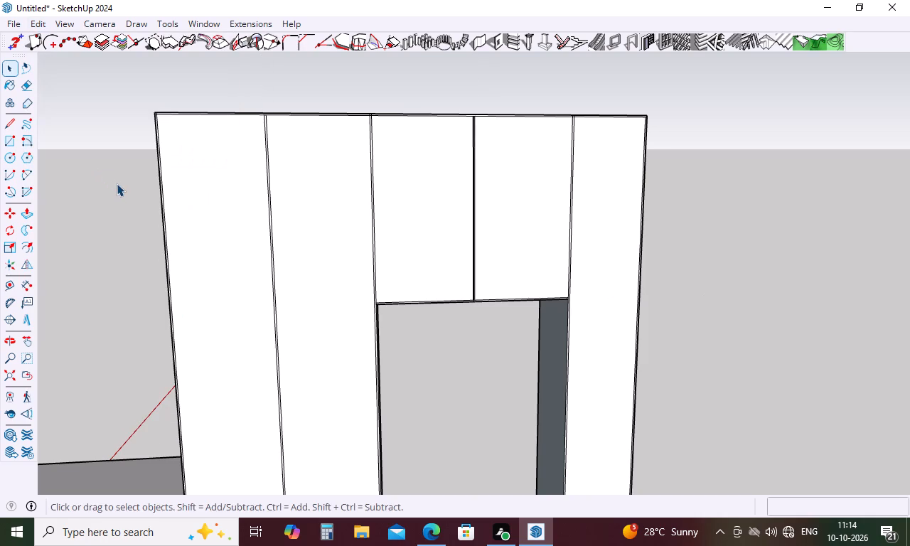
Push/Pull the wide tall cabinet's first door front outward by .3, and repeat it on the other four door fronts.
key(Escape)
key(p)
click(210, 259)
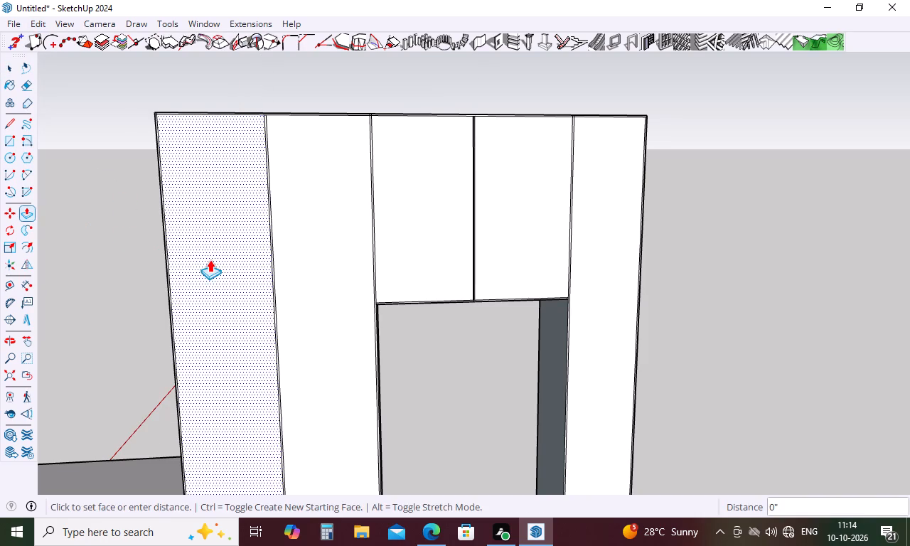
text(.32)
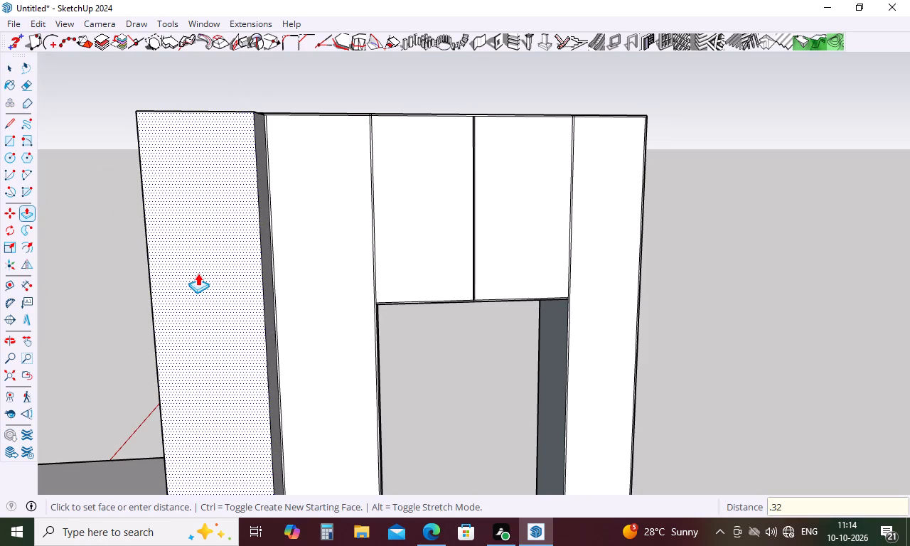
key(BackSpace)
key(Return)
double_click(293, 274)
double_click(449, 246)
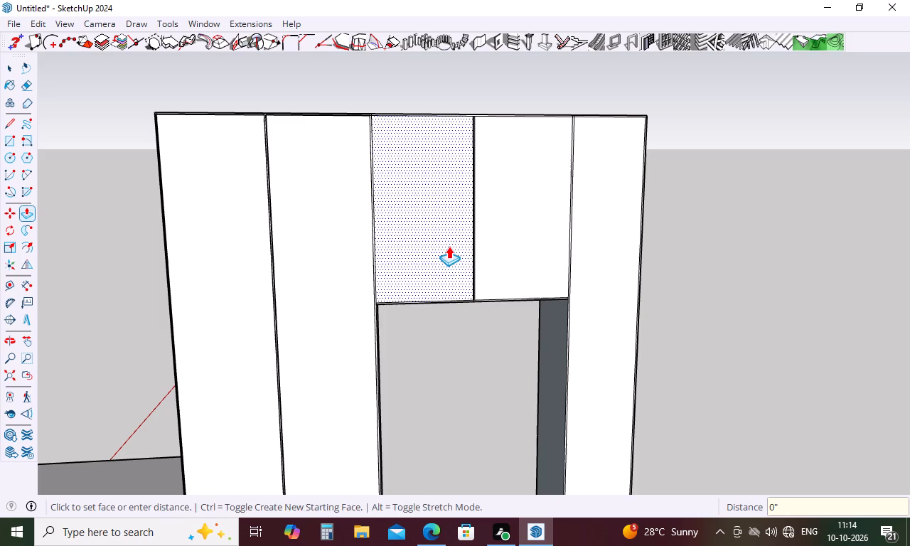
double_click(533, 236)
double_click(616, 236)
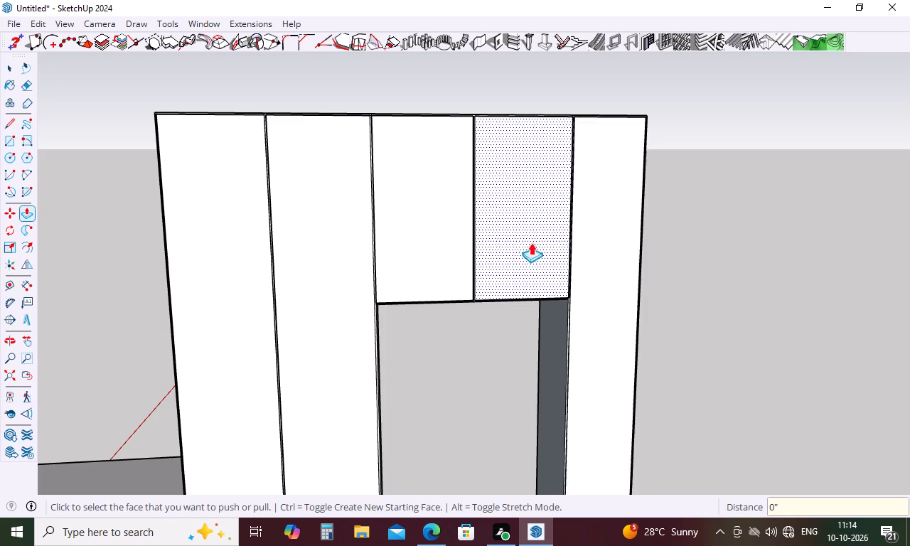
Examine the fridge unit and its open end shelving in the reference image, and compare them with the modelled tall unit.
scroll(427, 217, down, 15)
middle_drag(544, 227, 52, 284)
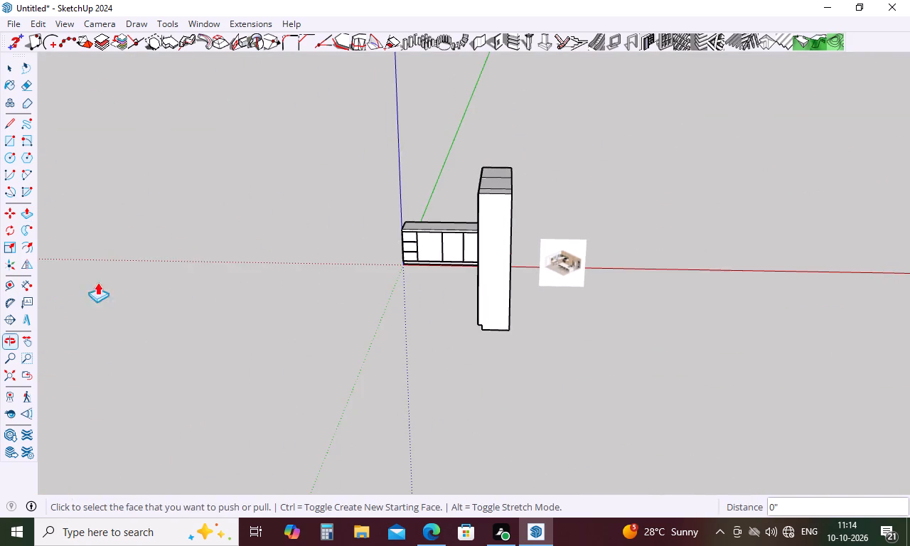
scroll(599, 257, up, 20)
scroll(599, 257, up, 2)
scroll(513, 268, up, 5)
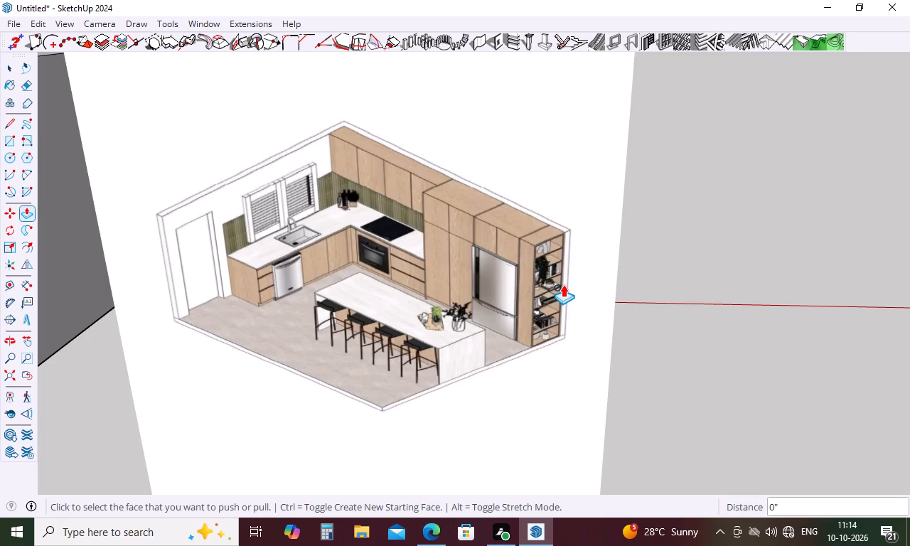
scroll(552, 291, down, 2)
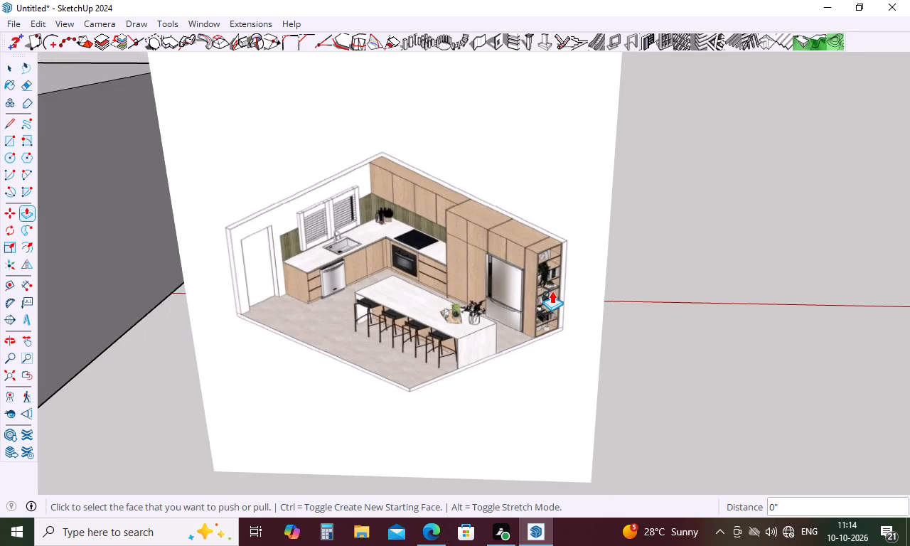
scroll(552, 291, down, 16)
middle_drag(555, 316, 802, 308)
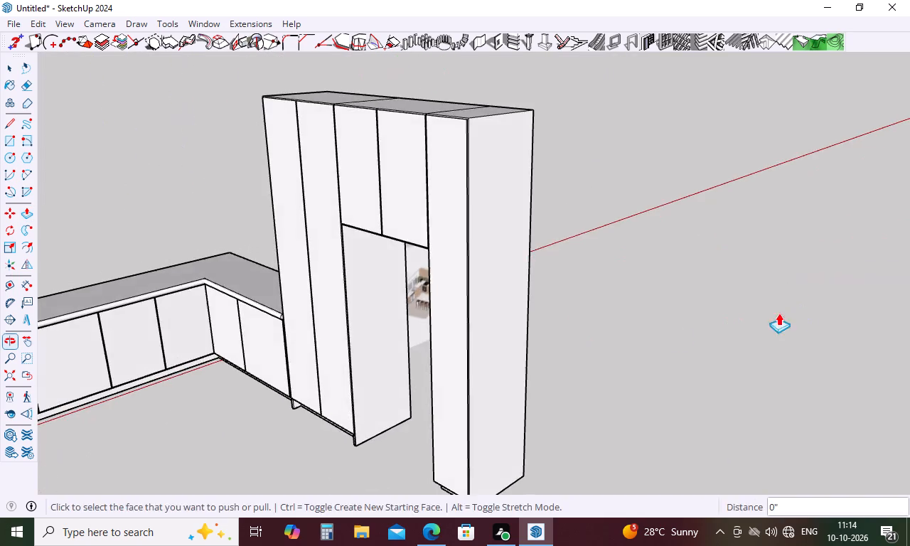
middle_drag(604, 353, 876, 370)
key(Escape)
Erase the short horizontal line closing the top of the gap between the wide tall cabinet's two doors.
scroll(316, 173, up, 5)
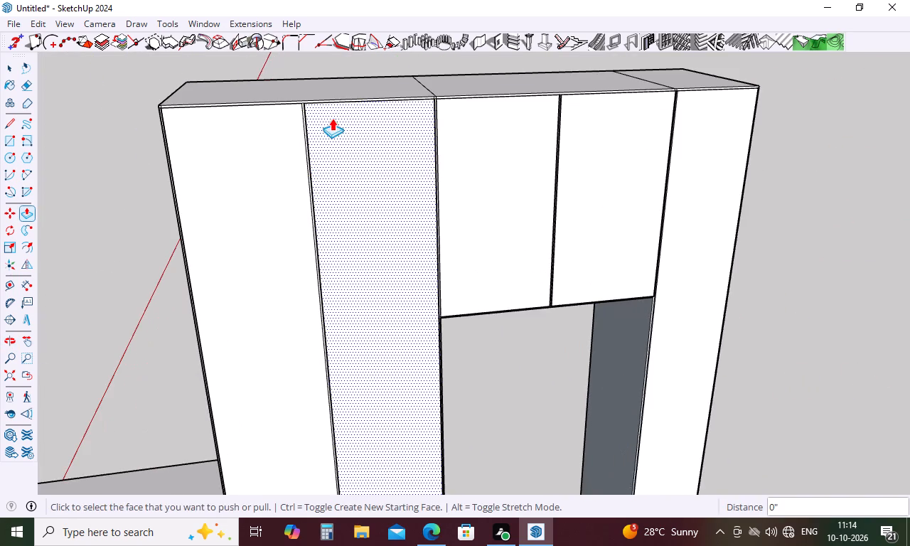
scroll(332, 107, up, 1)
middle_drag(332, 107, 336, 202)
scroll(301, 163, up, 16)
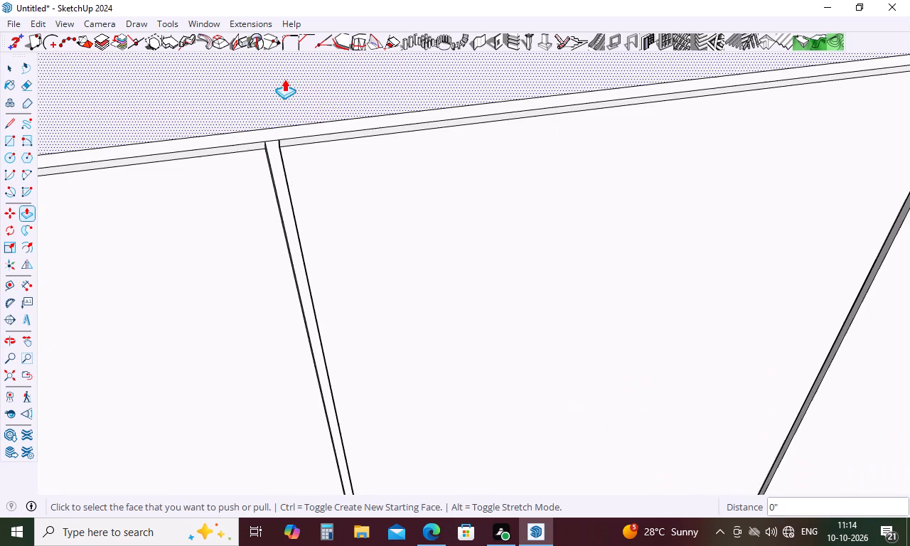
key(Escape)
key(e)
scroll(262, 138, up, 5)
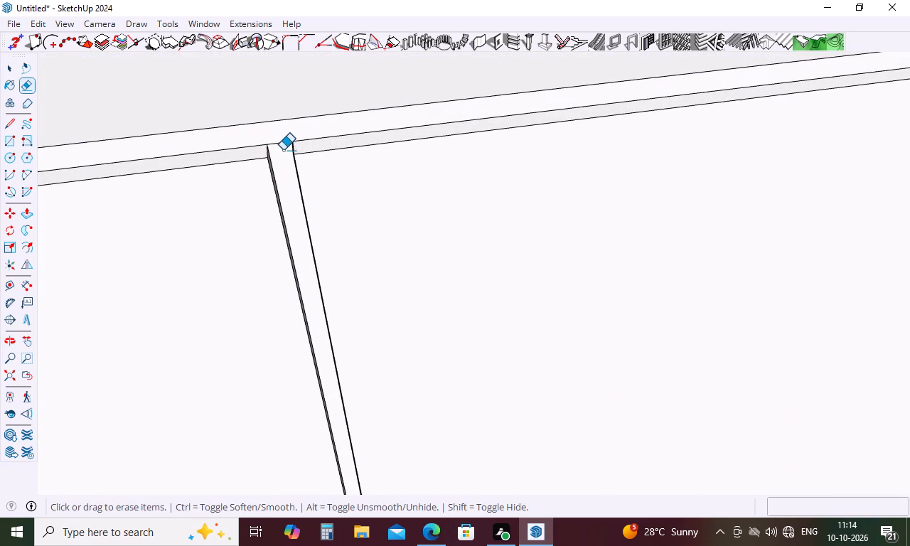
scroll(283, 150, up, 5)
click(277, 143)
click(278, 139)
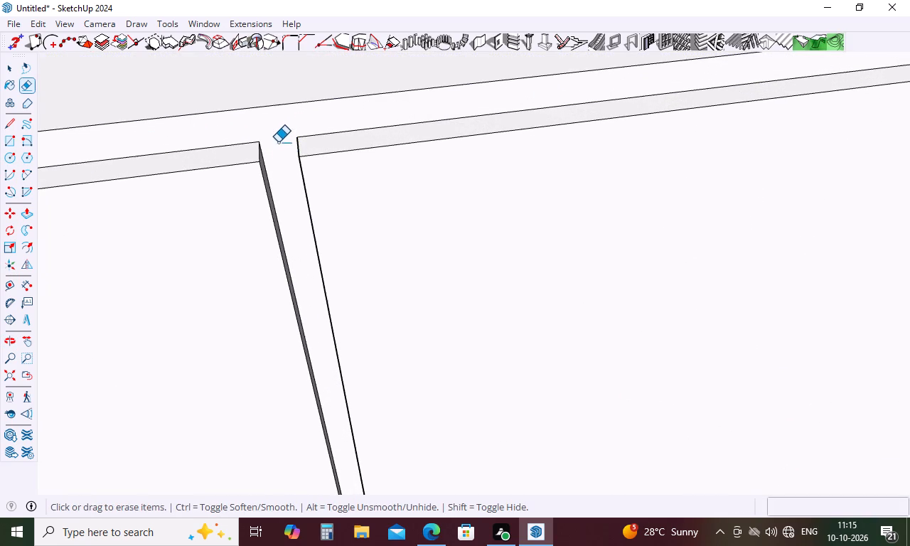
Erase the two short leftover lines at the wide tall cabinet's outer top front corner.
scroll(331, 139, down, 11)
scroll(481, 151, down, 16)
scroll(283, 170, up, 20)
scroll(283, 170, up, 5)
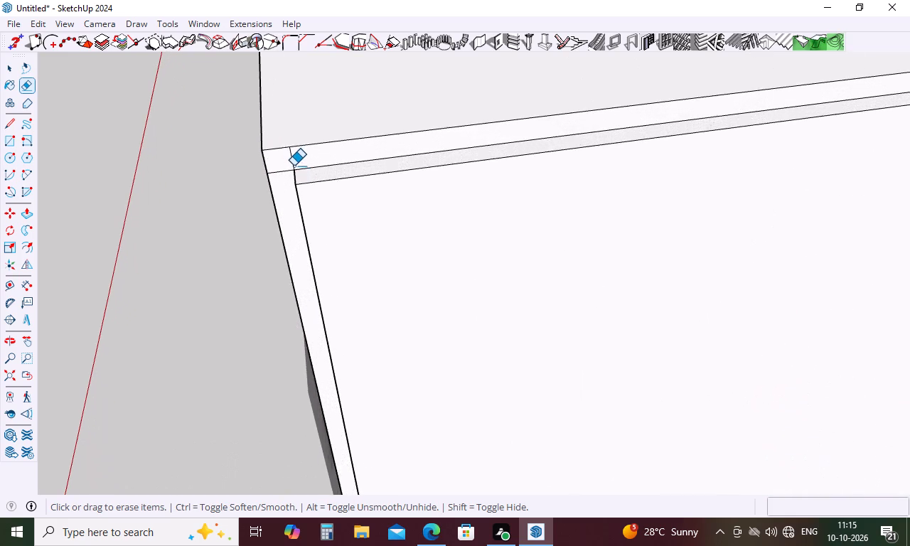
scroll(294, 166, up, 2)
click(293, 156)
drag(285, 171, 285, 180)
Erase the short leftover lines atop the gap between the wide tall and over-fridge cabinets, undoing any erasure of door edges.
scroll(285, 179, down, 12)
scroll(284, 173, down, 18)
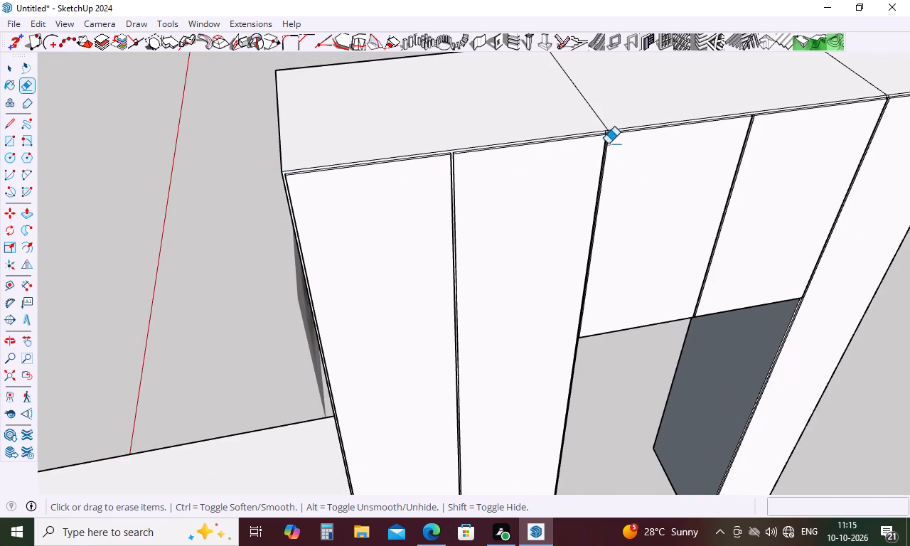
scroll(609, 142, up, 5)
scroll(611, 132, up, 20)
scroll(611, 132, up, 2)
drag(593, 116, 593, 115)
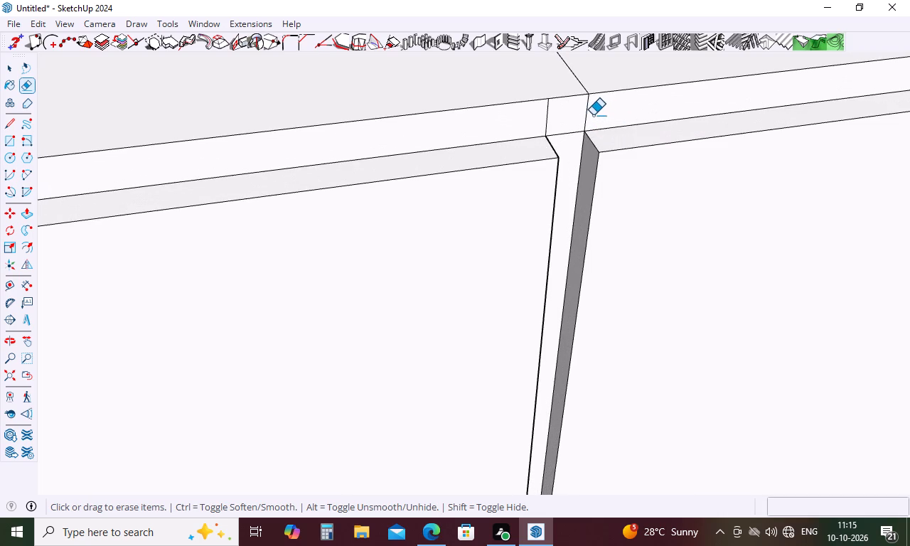
drag(593, 115, 539, 120)
drag(558, 127, 558, 160)
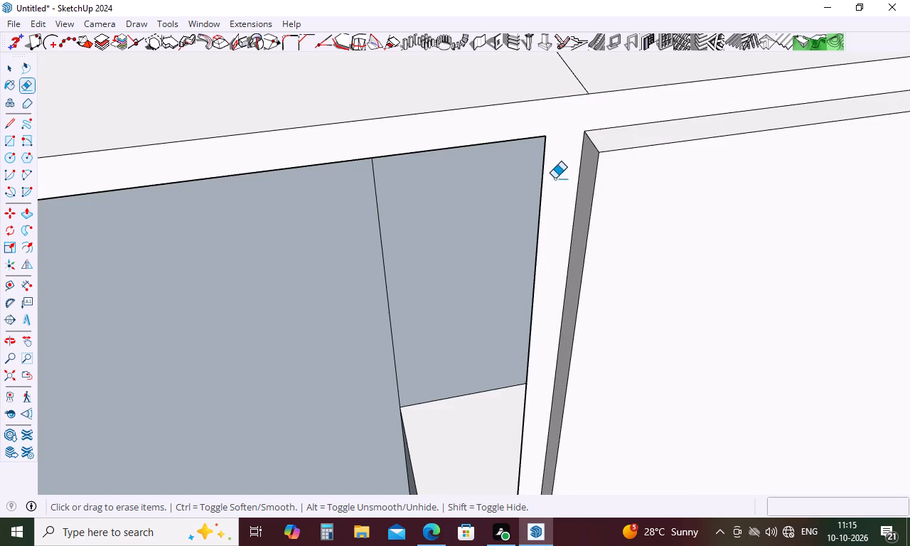
key(ctrl+z)
click(561, 134)
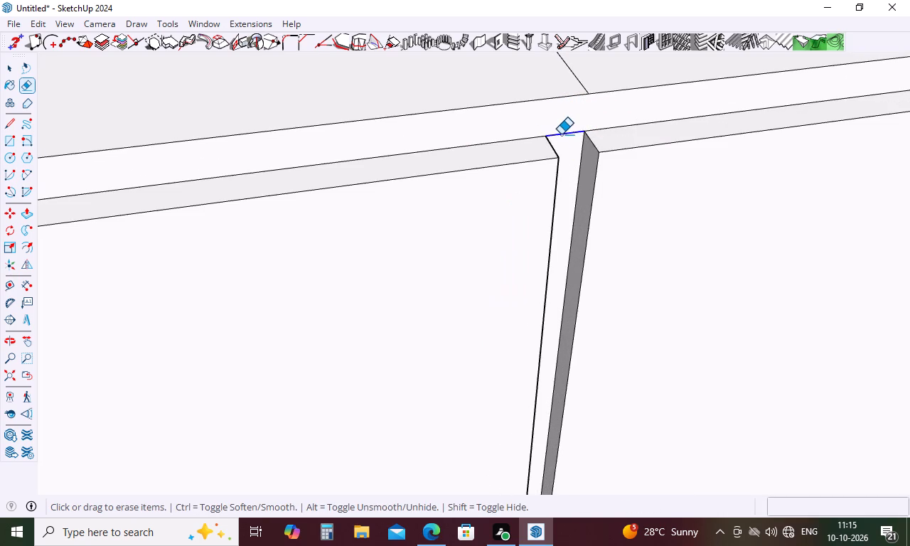
Erase the centre line inside the over-fridge cabinet's door gap and the short line across the gap's top.
scroll(448, 148, down, 17)
scroll(439, 154, down, 6)
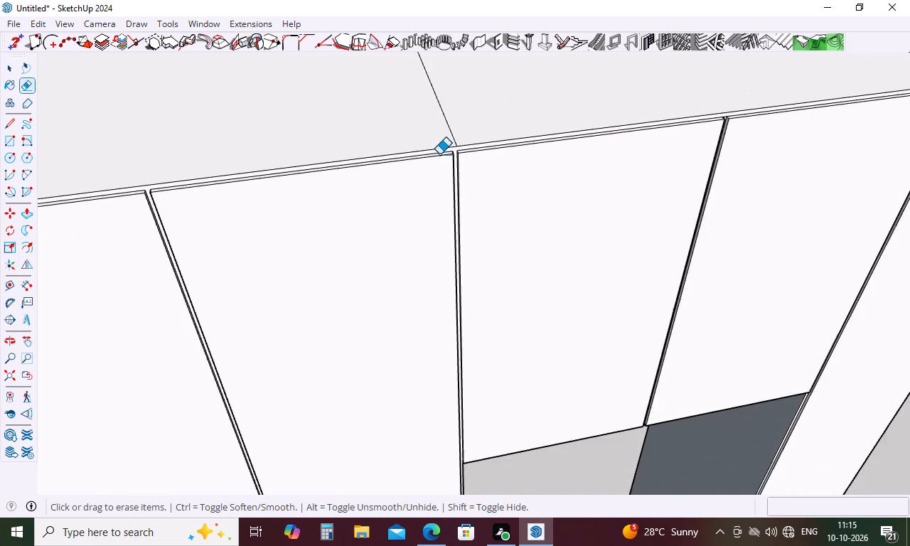
scroll(439, 154, down, 6)
scroll(791, 124, up, 5)
scroll(573, 107, up, 6)
scroll(368, 156, up, 4)
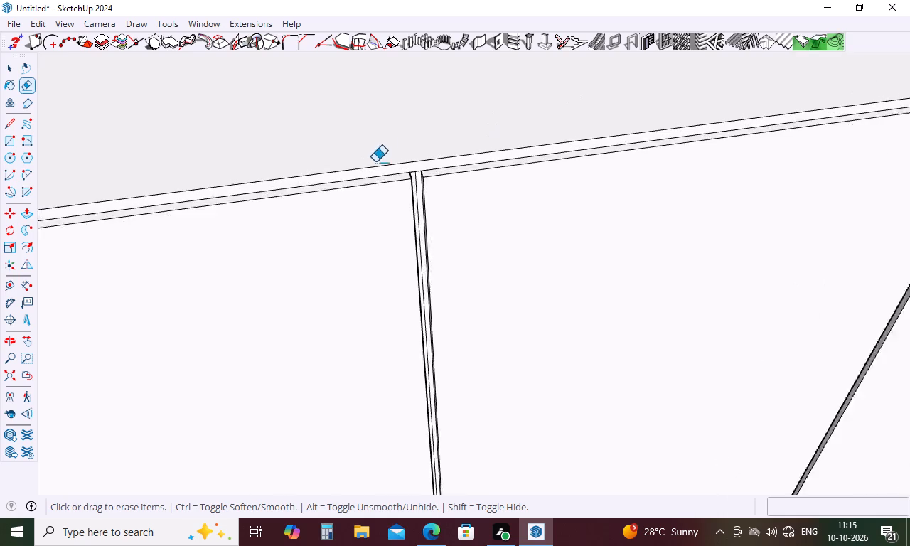
scroll(375, 162, up, 13)
click(446, 175)
click(444, 176)
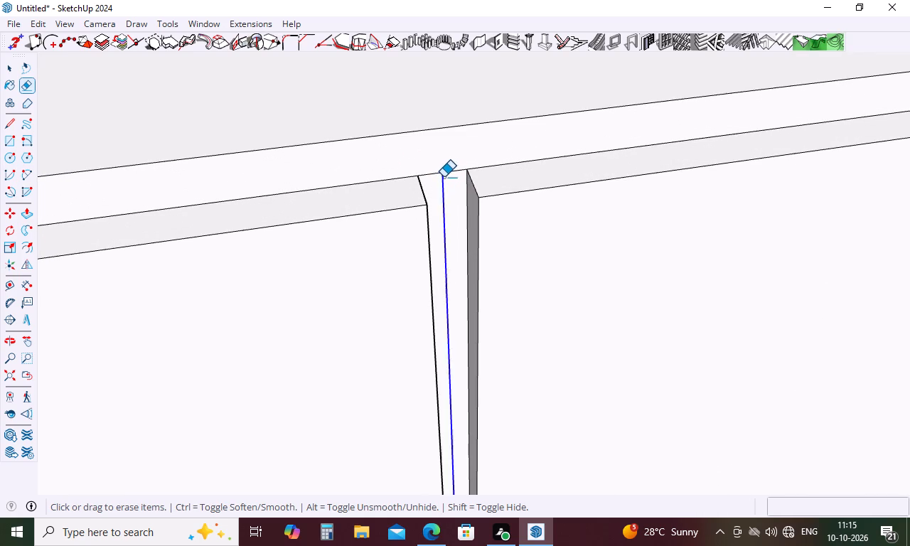
click(451, 173)
Erase the short leftover lines atop the gap between the over-fridge cabinet and the narrow tall cabinet.
scroll(354, 196, down, 18)
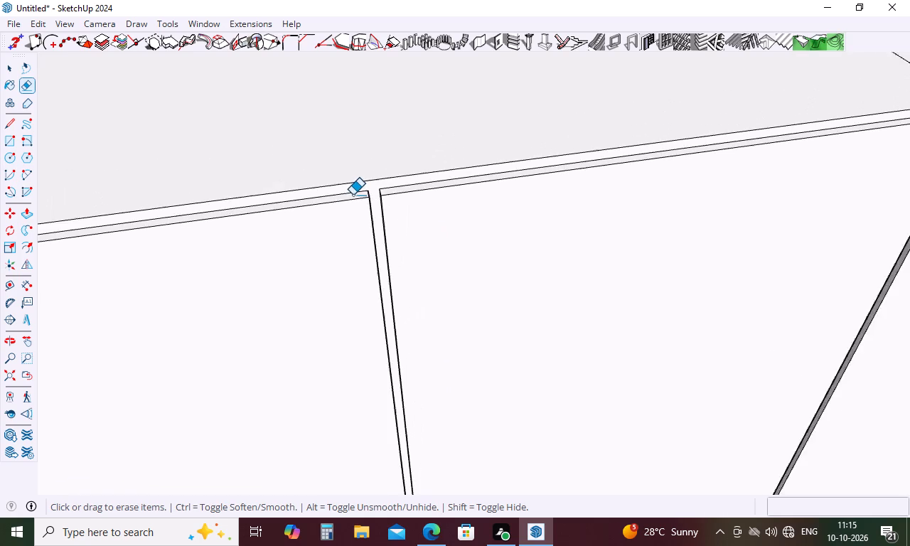
scroll(353, 195, down, 12)
scroll(587, 163, up, 18)
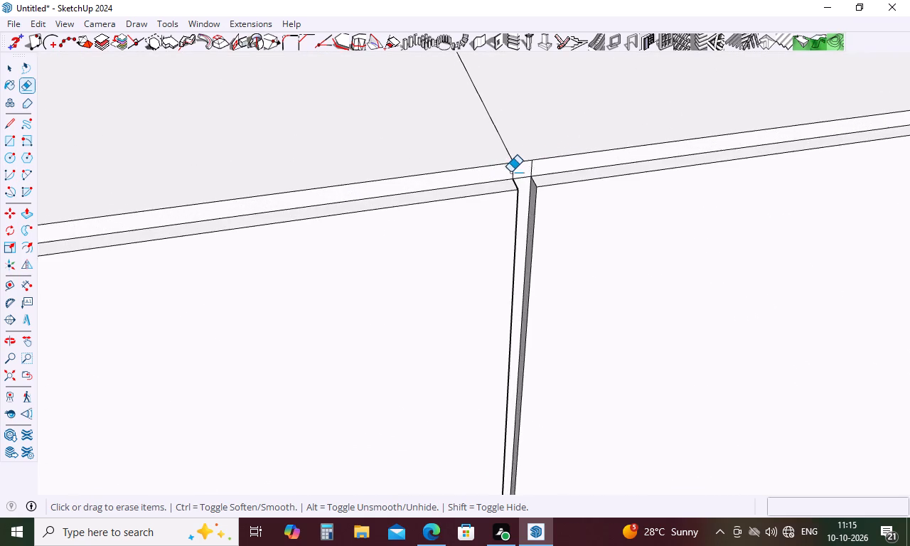
scroll(510, 172, up, 5)
click(549, 162)
click(514, 166)
drag(525, 176, 527, 183)
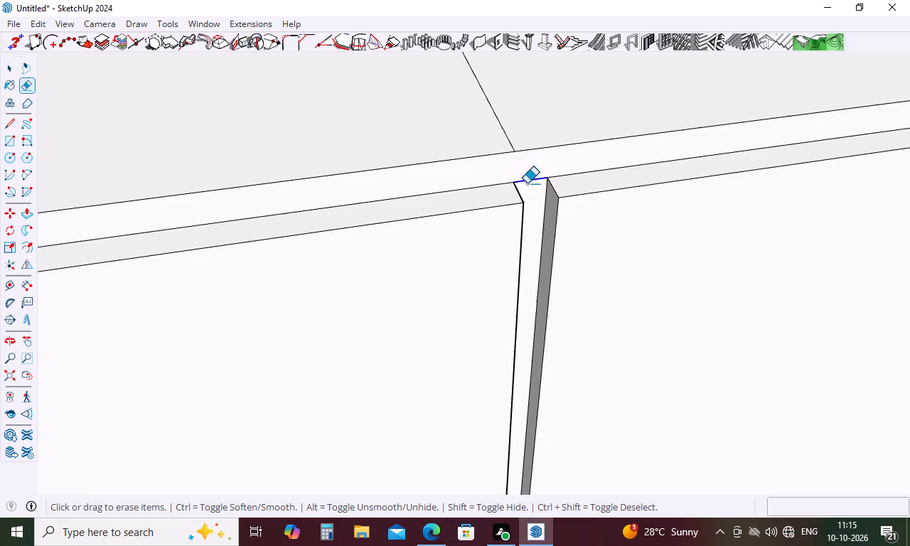
drag(527, 183, 527, 187)
Erase the short horizontal leftover line at the narrow tall cabinet's outer top front corner.
scroll(387, 195, down, 11)
scroll(365, 200, down, 13)
scroll(579, 185, up, 5)
scroll(435, 156, up, 6)
scroll(515, 166, down, 11)
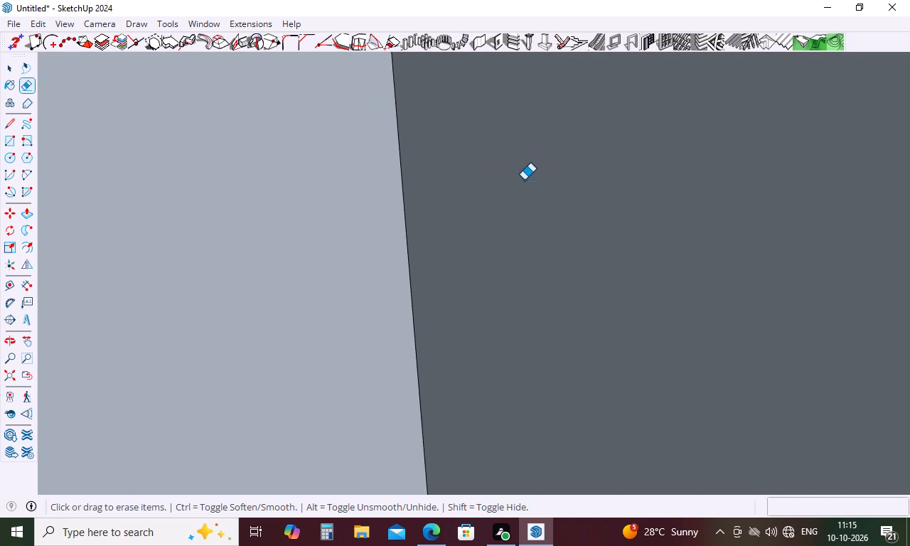
scroll(525, 181, down, 20)
scroll(525, 181, down, 15)
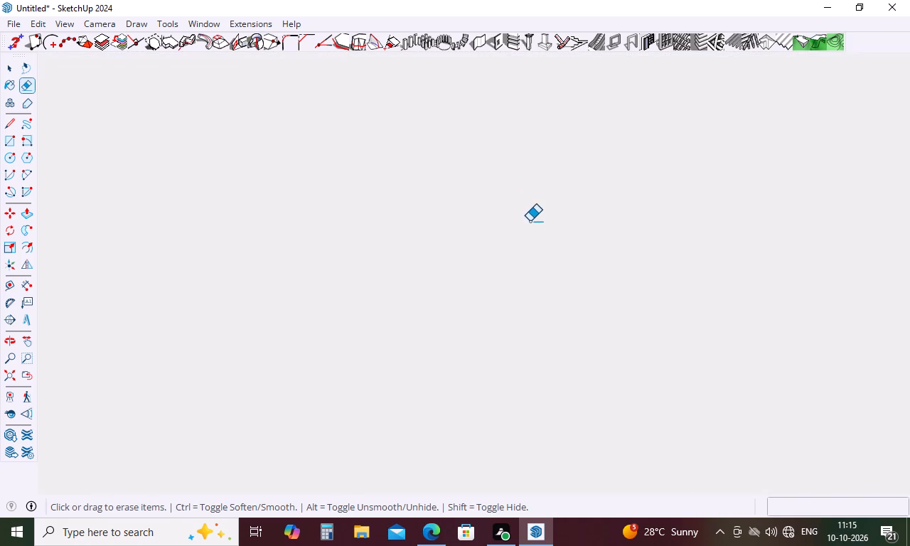
scroll(530, 221, down, 14)
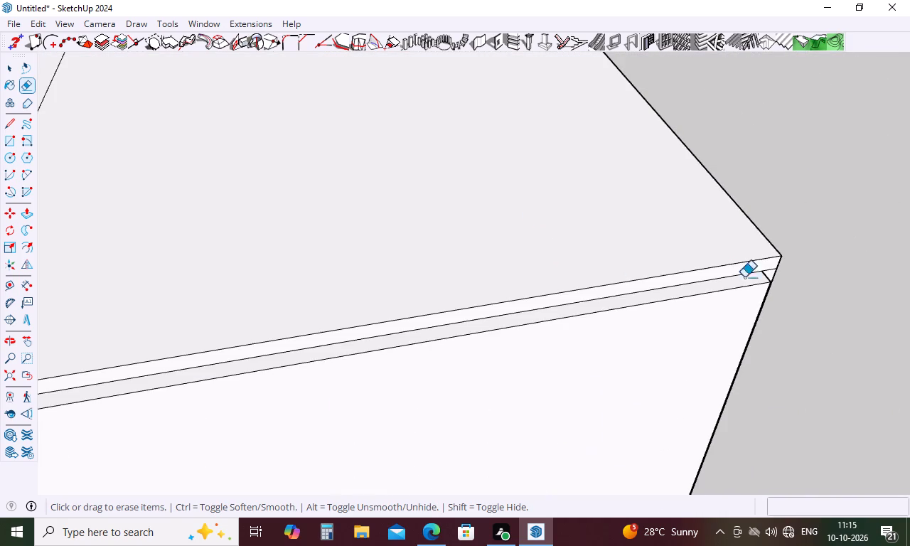
scroll(792, 271, up, 4)
scroll(765, 277, down, 5)
middle_drag(734, 346, 683, 235)
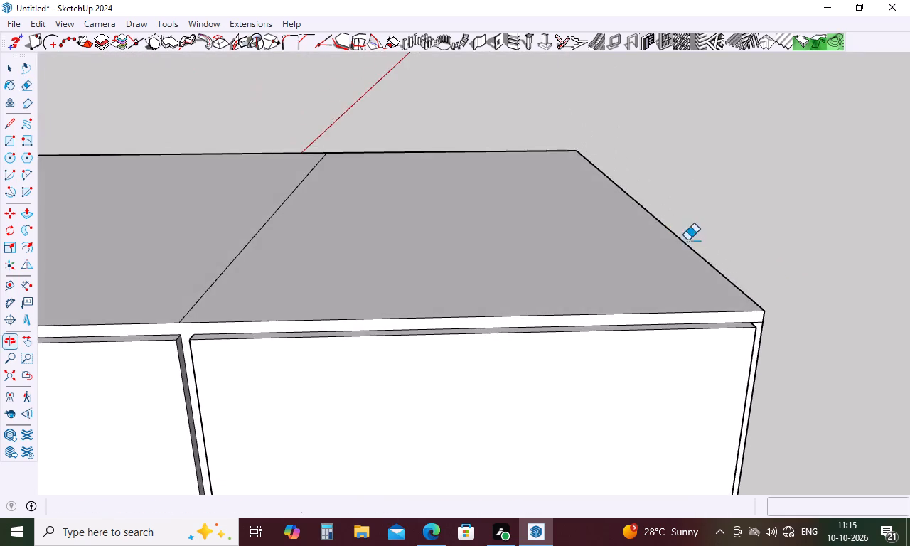
scroll(776, 309, up, 4)
scroll(750, 338, down, 5)
scroll(682, 309, down, 16)
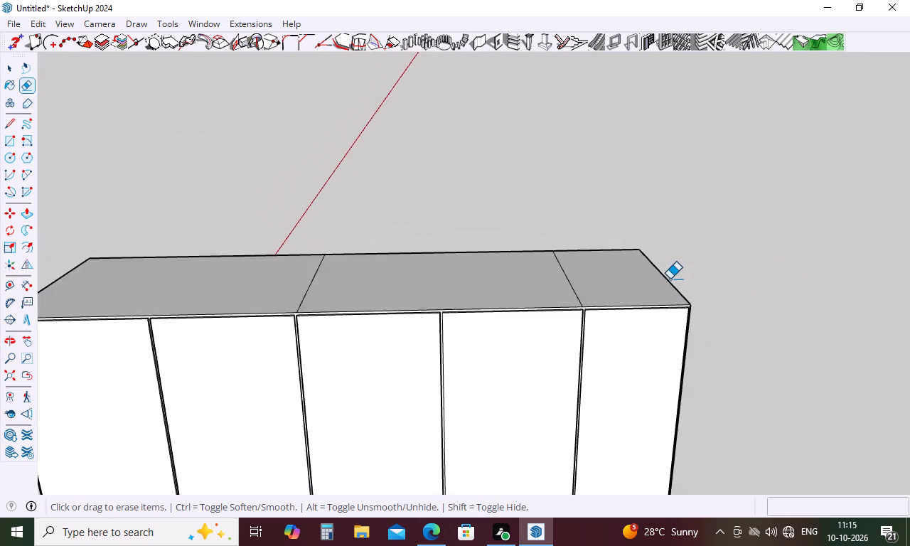
scroll(670, 279, down, 2)
scroll(676, 326, up, 16)
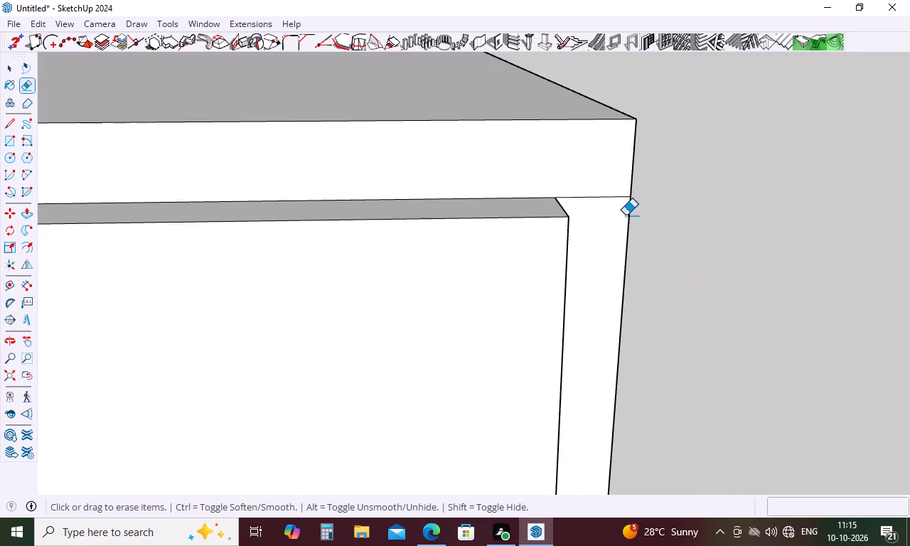
click(618, 195)
Inspect the tall fridge unit's door fronts, gaps and base from the front.
scroll(690, 189, down, 11)
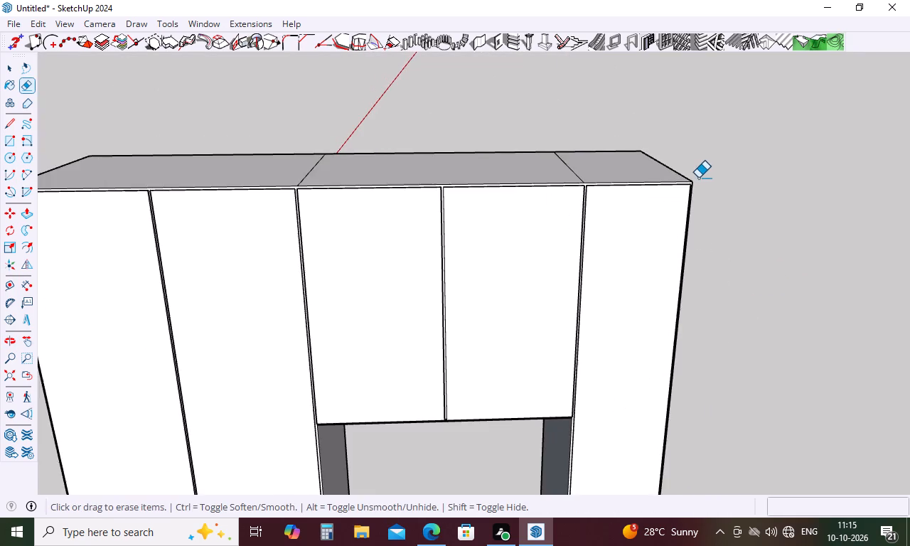
scroll(698, 178, down, 6)
scroll(520, 264, up, 5)
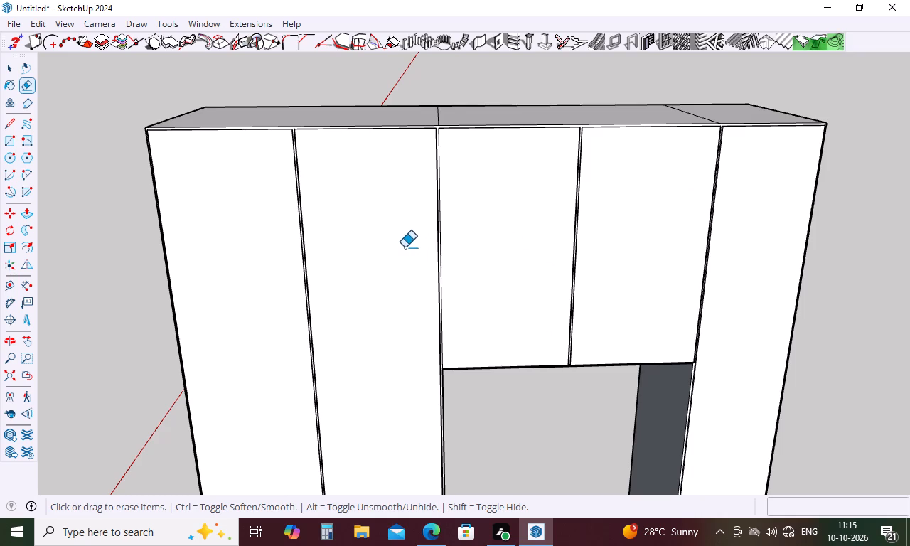
scroll(402, 233, down, 11)
middle_drag(373, 413, 402, 282)
scroll(395, 437, up, 5)
scroll(381, 373, down, 6)
middle_drag(584, 358, 535, 331)
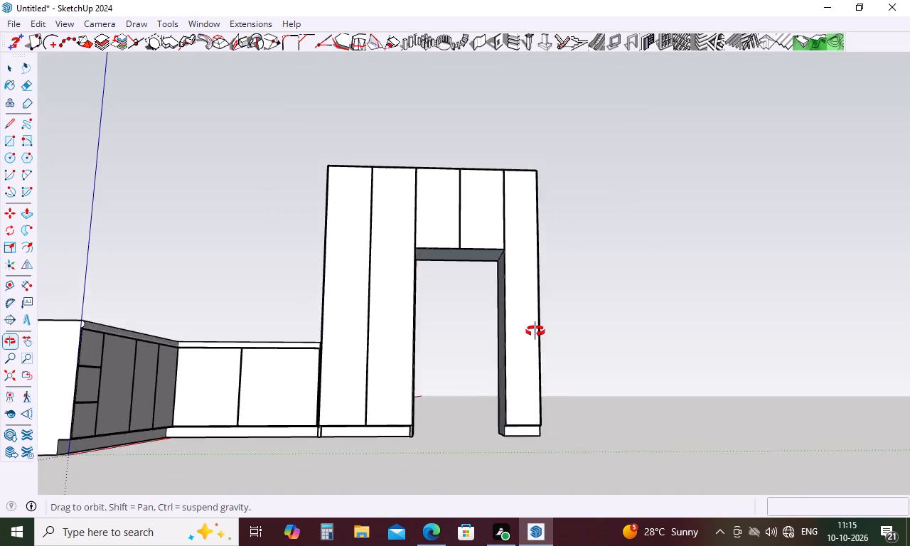
Erase the short leftover line across the bottom of the door gap on the wide tall cabinet.
middle_drag(535, 331, 569, 324)
scroll(373, 435, up, 3)
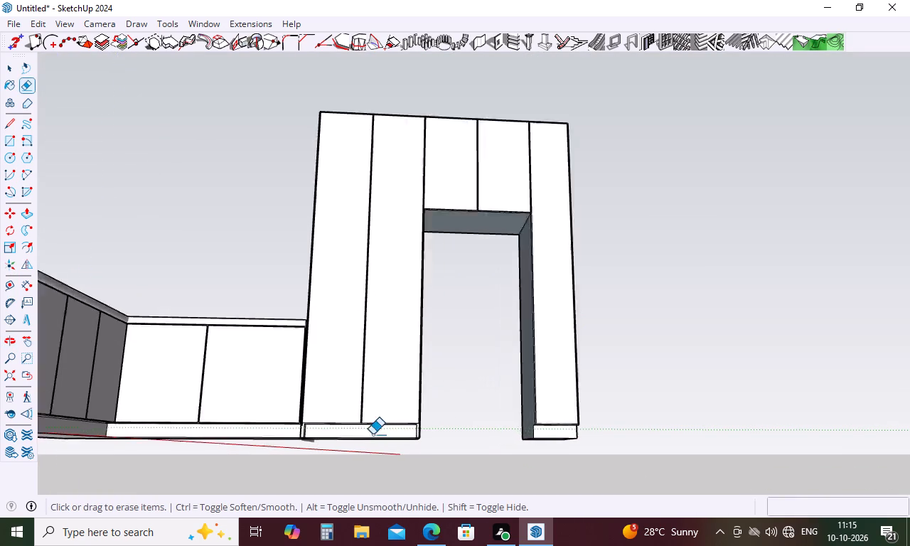
scroll(373, 434, up, 3)
scroll(359, 418, up, 20)
scroll(359, 418, up, 7)
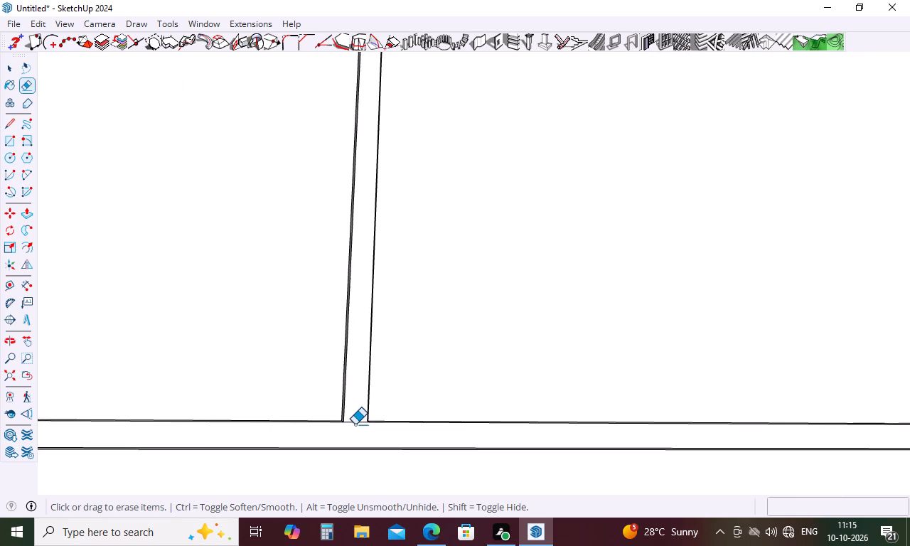
scroll(355, 424, up, 6)
click(355, 419)
scroll(357, 409, down, 17)
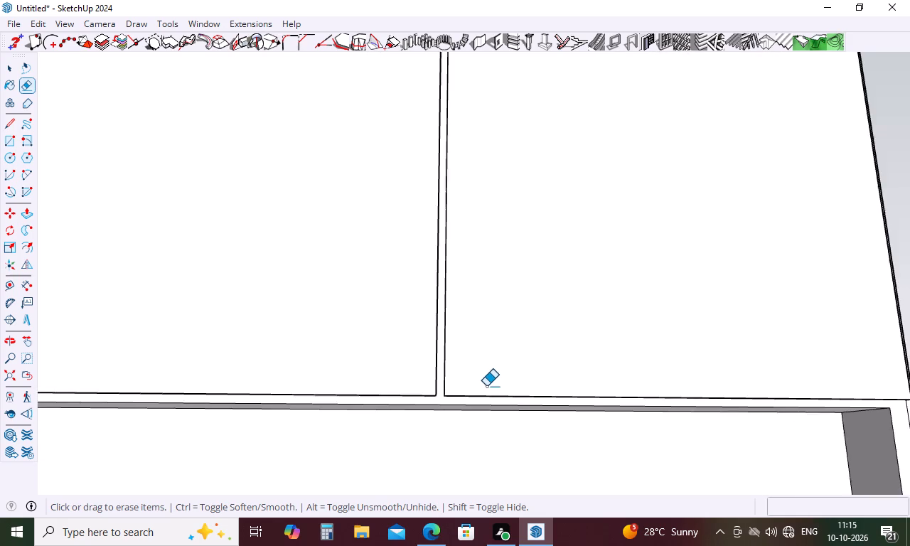
Erase the short leftover lines at the wide tall cabinet's bottom door corner beside the base cabinets.
scroll(486, 386, down, 6)
middle_drag(186, 399, 199, 395)
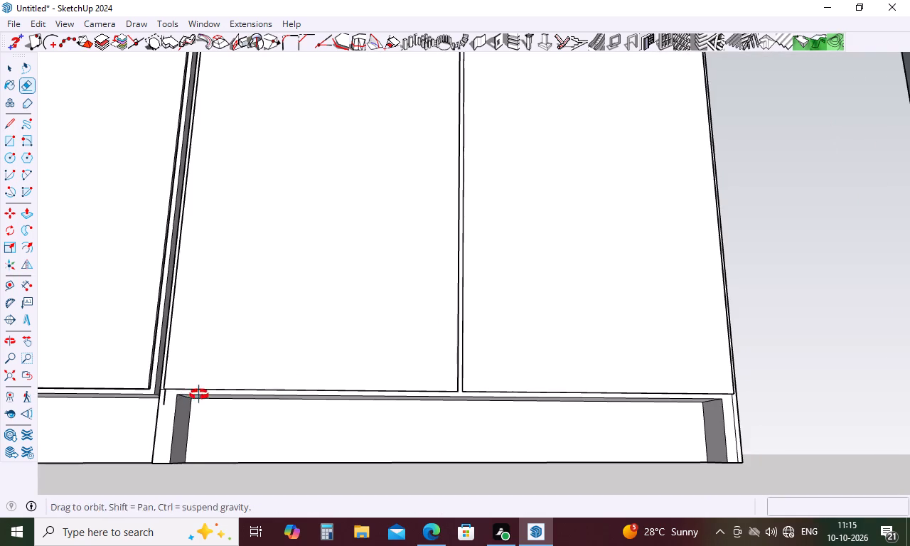
middle_drag(199, 395, 265, 386)
scroll(177, 385, up, 15)
click(106, 347)
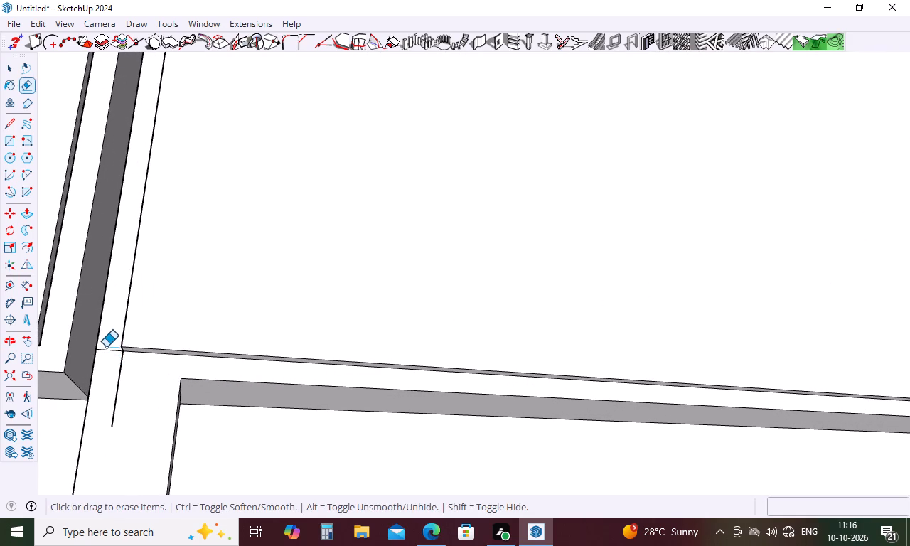
click(121, 370)
scroll(150, 359, down, 11)
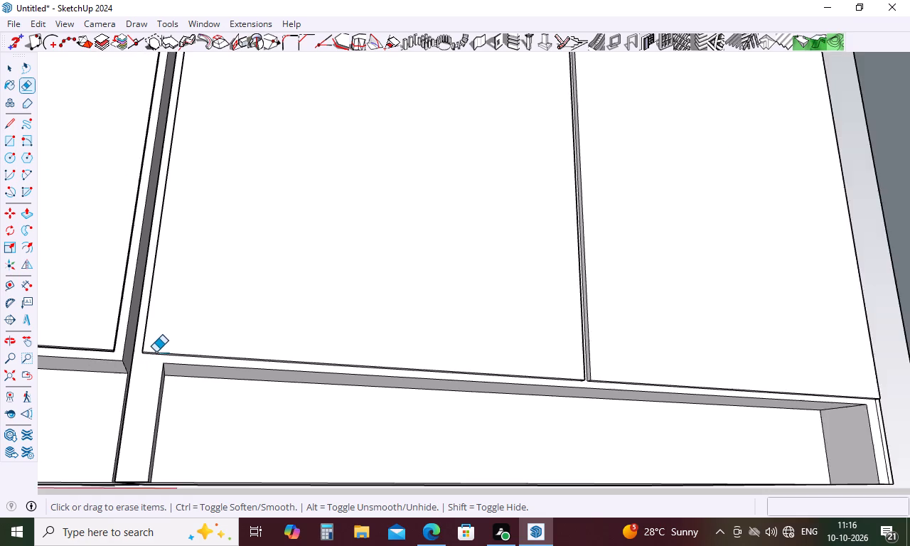
Erase the leftover line below the wide tall cabinet's door corner on the fridge-opening side.
scroll(156, 352, down, 7)
middle_drag(700, 352, 525, 370)
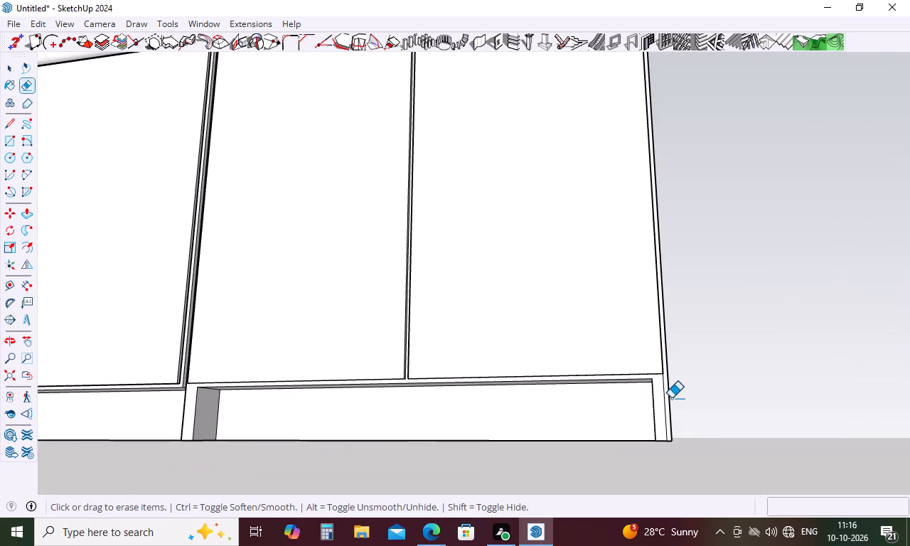
scroll(671, 398, up, 6)
click(617, 376)
scroll(606, 359, down, 4)
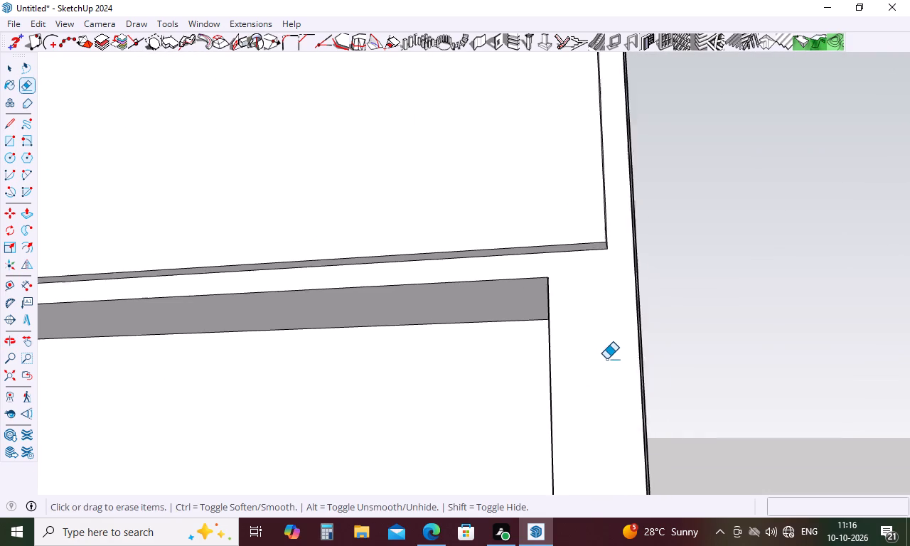
Inspect the wide tall cabinet's base and the whole fridge unit's fronts and top from several angles.
scroll(606, 359, down, 20)
scroll(606, 358, down, 11)
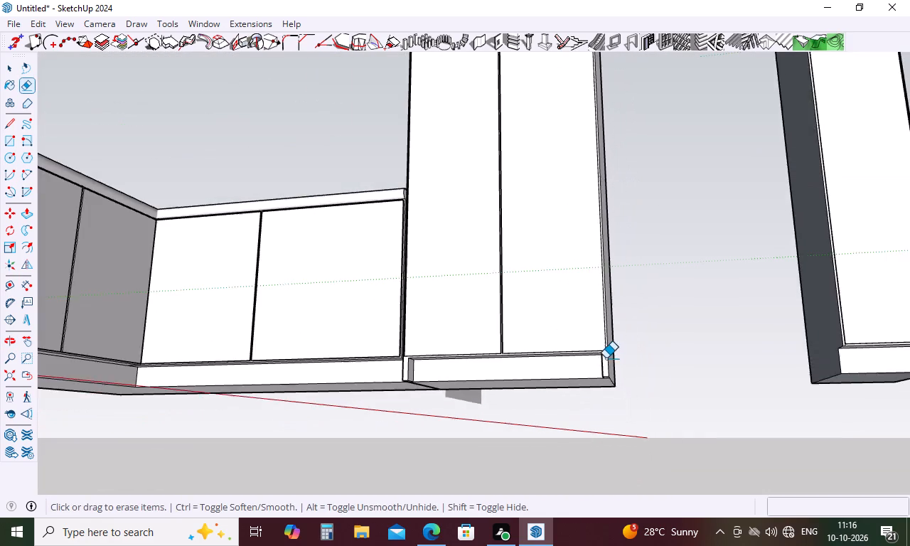
middle_drag(606, 356, 584, 424)
scroll(564, 328, up, 5)
middle_drag(594, 316, 487, 340)
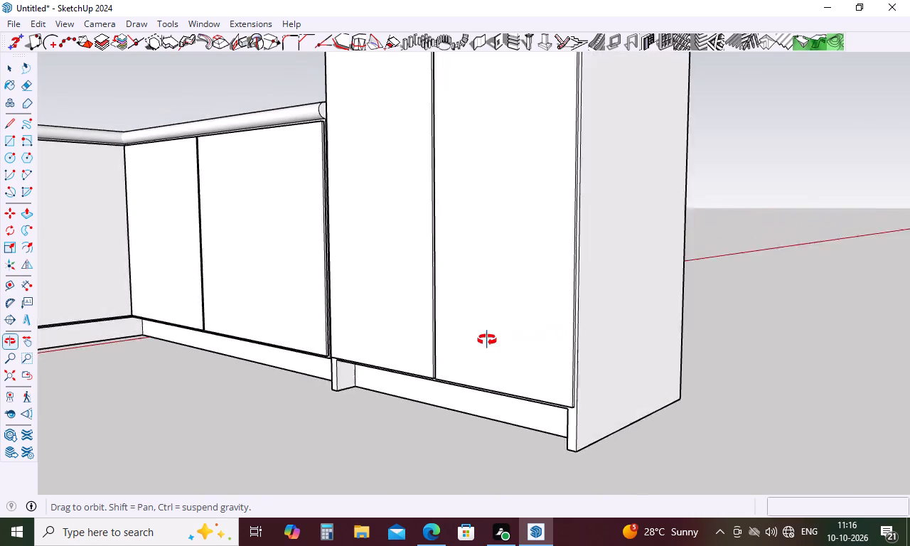
middle_drag(487, 340, 716, 392)
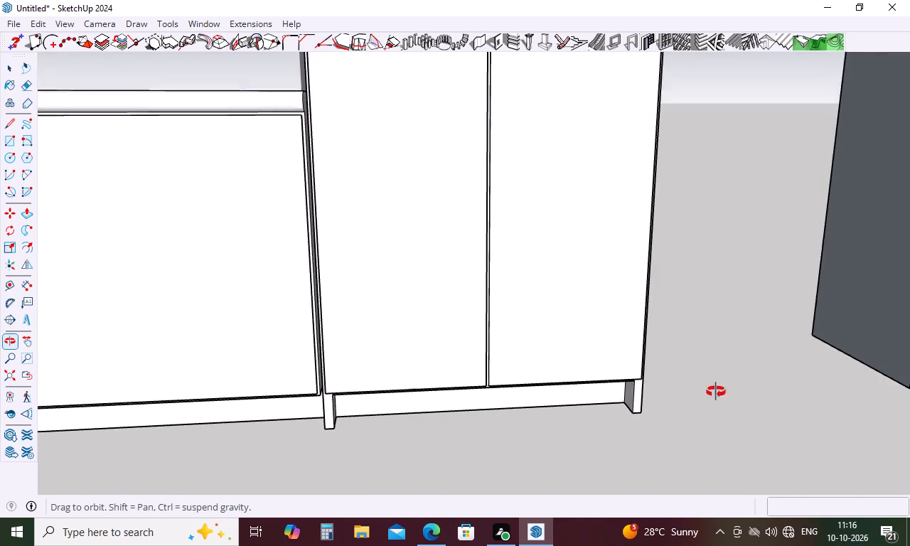
middle_drag(716, 392, 715, 393)
scroll(628, 365, down, 17)
scroll(597, 197, up, 7)
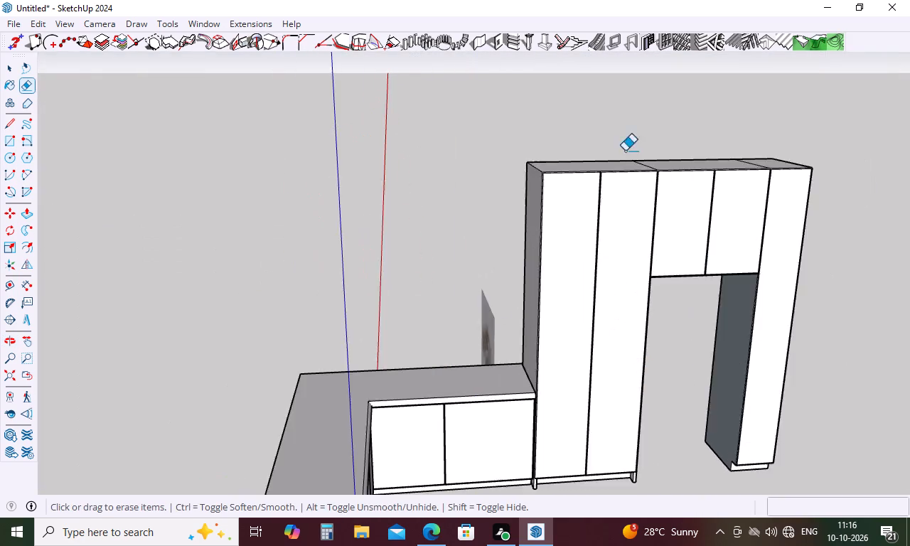
scroll(625, 151, up, 11)
scroll(266, 279, down, 18)
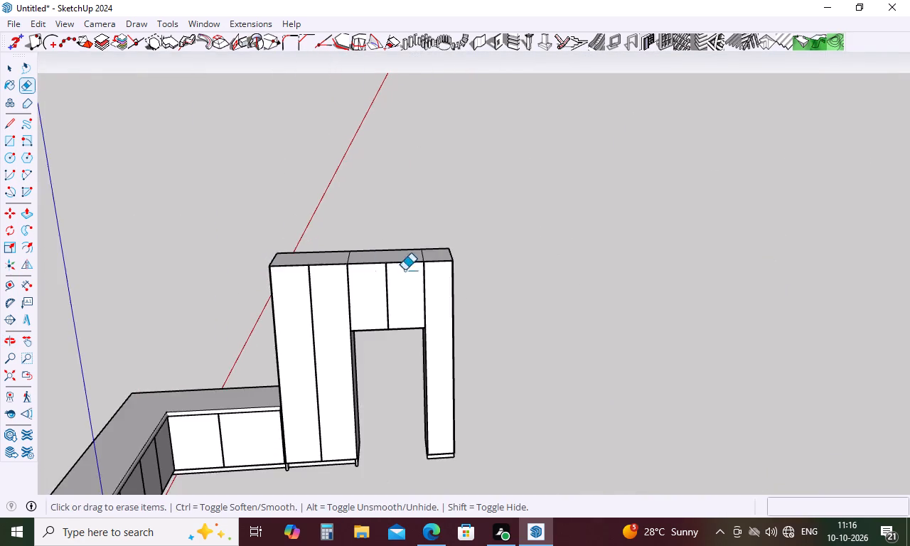
scroll(423, 277, down, 6)
Examine the tall fridge unit in the kitchen reference image.
middle_drag(499, 283, 139, 330)
scroll(513, 280, up, 11)
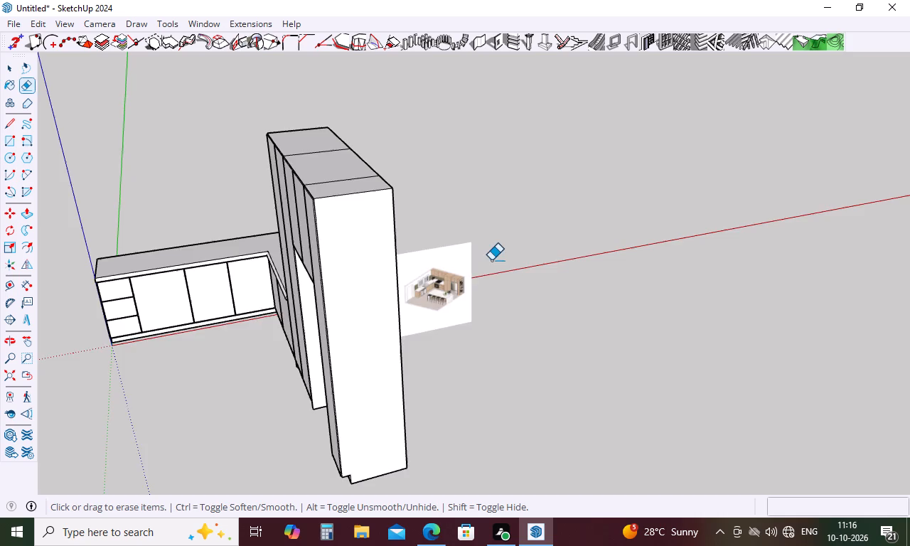
scroll(491, 260, up, 12)
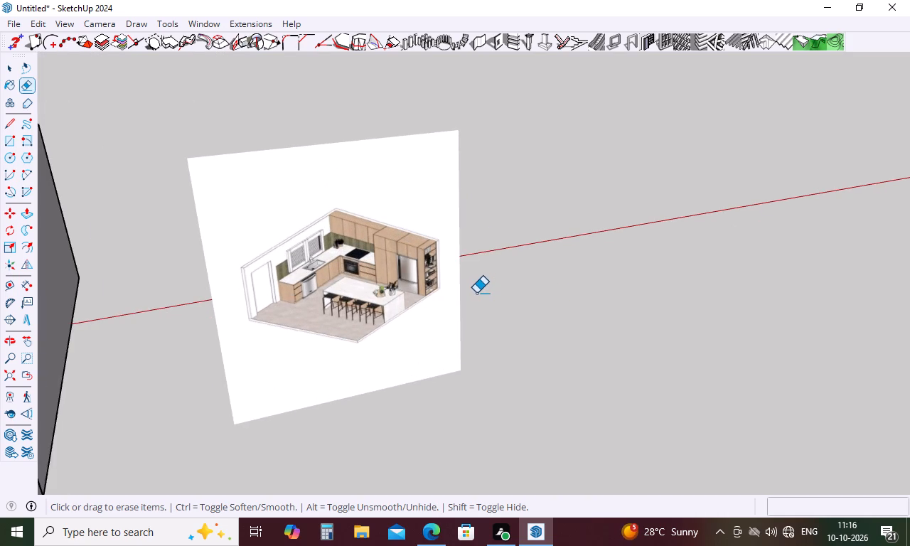
scroll(374, 252, up, 5)
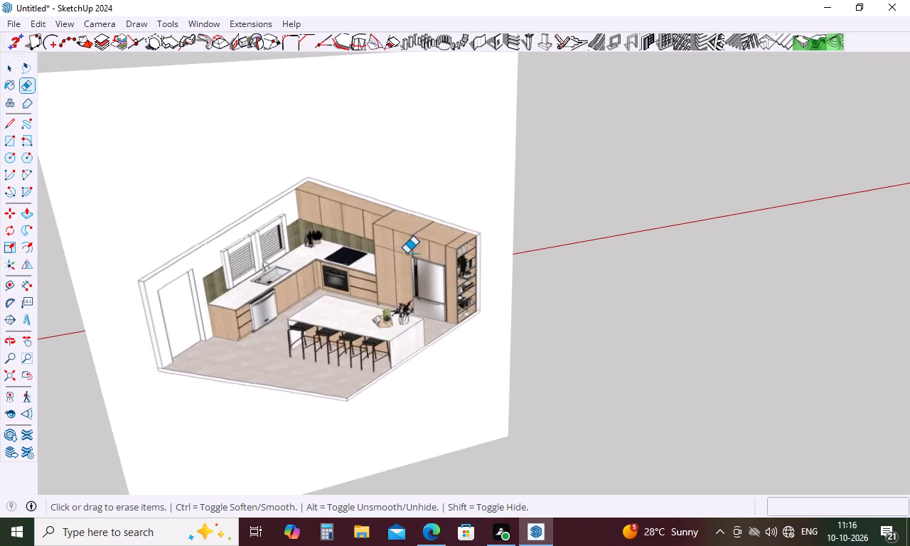
scroll(421, 254, up, 3)
scroll(459, 251, down, 20)
scroll(459, 251, down, 4)
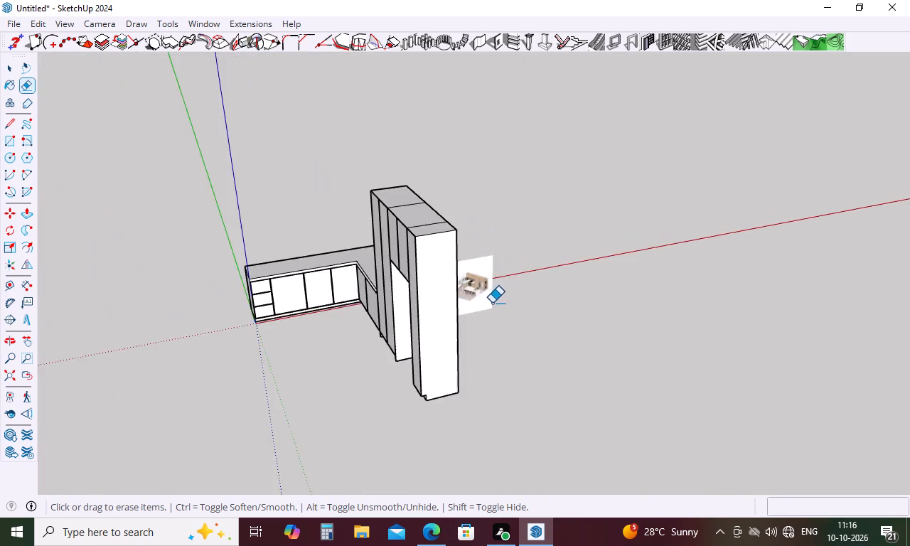
Erase the short leftover line across the bottom of the over-fridge cabinet's centre door gap.
middle_drag(492, 306, 796, 248)
scroll(507, 264, up, 10)
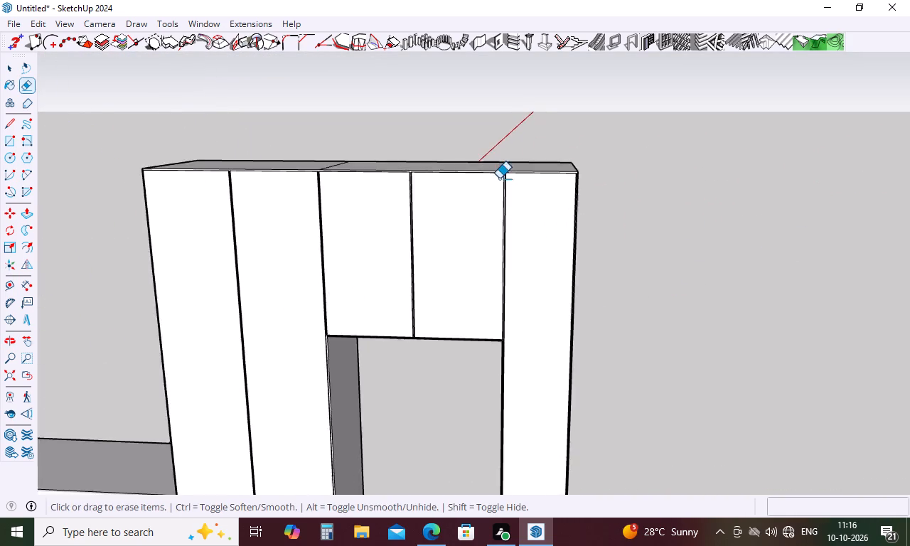
scroll(499, 178, up, 17)
scroll(510, 169, down, 5)
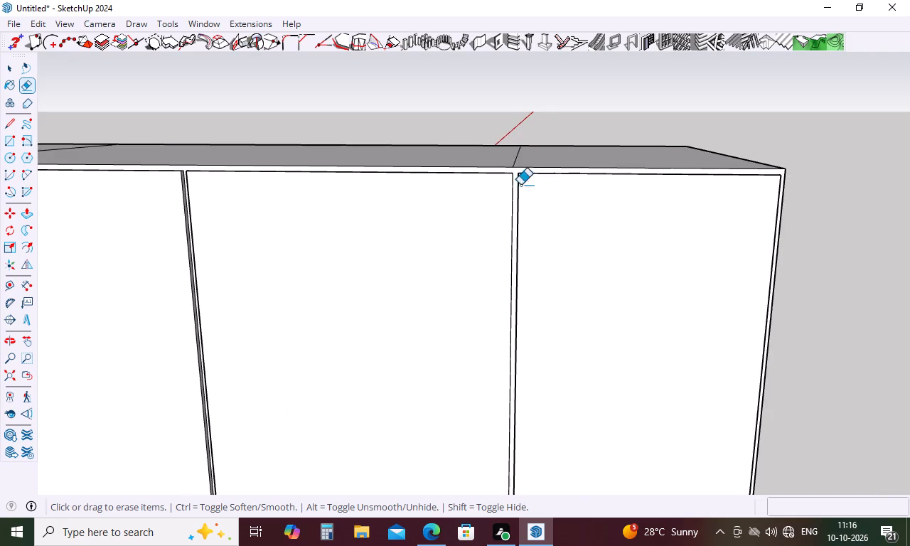
scroll(555, 245, down, 12)
scroll(544, 449, up, 5)
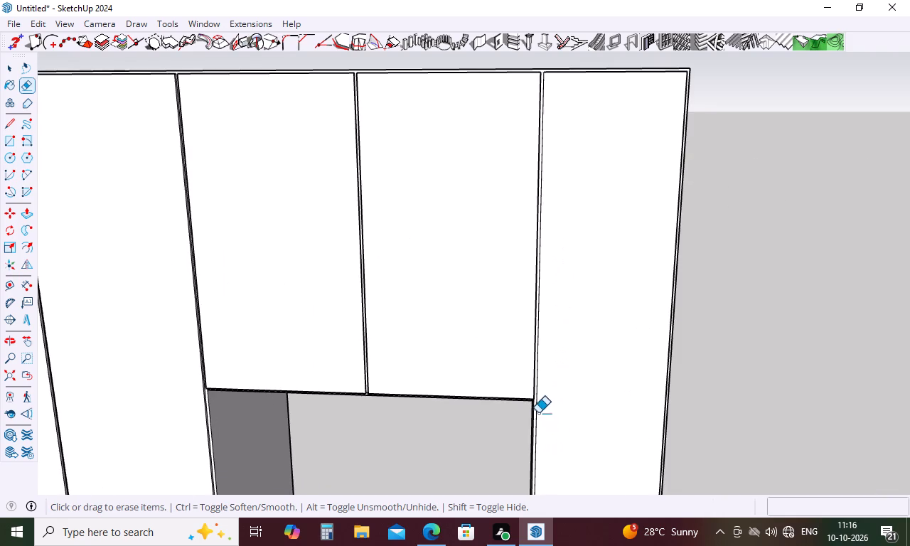
scroll(536, 400, up, 3)
scroll(536, 267, down, 1)
scroll(258, 381, up, 10)
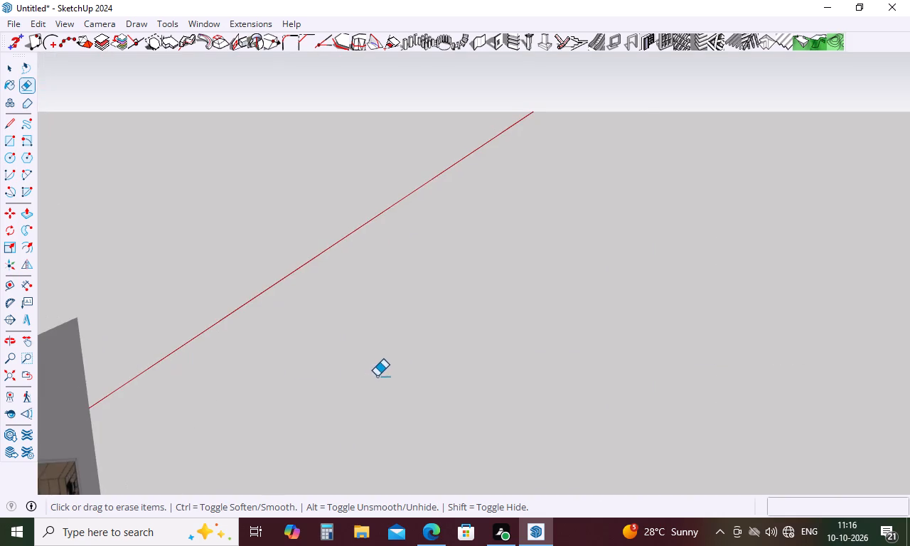
scroll(380, 368, down, 6)
middle_drag(389, 364, 413, 293)
scroll(413, 293, up, 1)
scroll(385, 348, up, 5)
scroll(402, 326, down, 17)
middle_drag(420, 378, 437, 309)
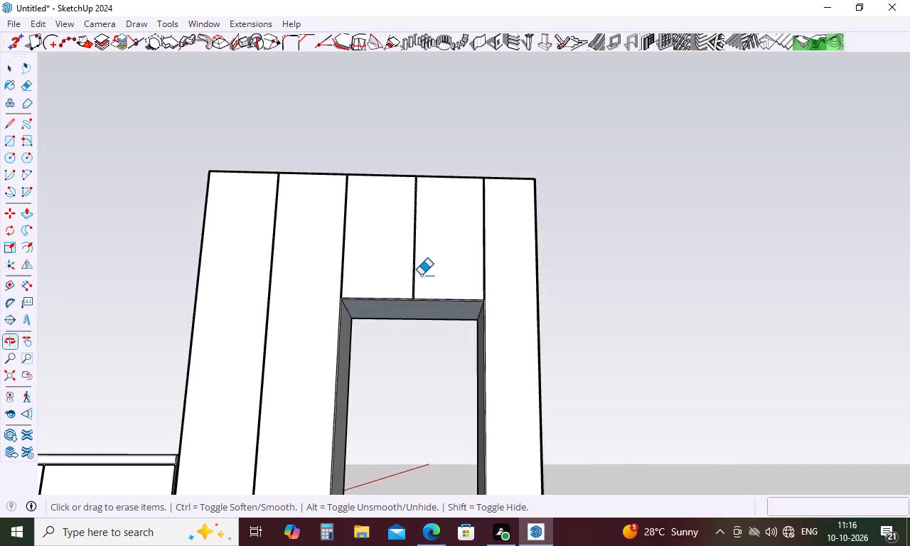
scroll(414, 265, up, 17)
scroll(391, 424, up, 10)
click(394, 428)
drag(395, 424, 395, 432)
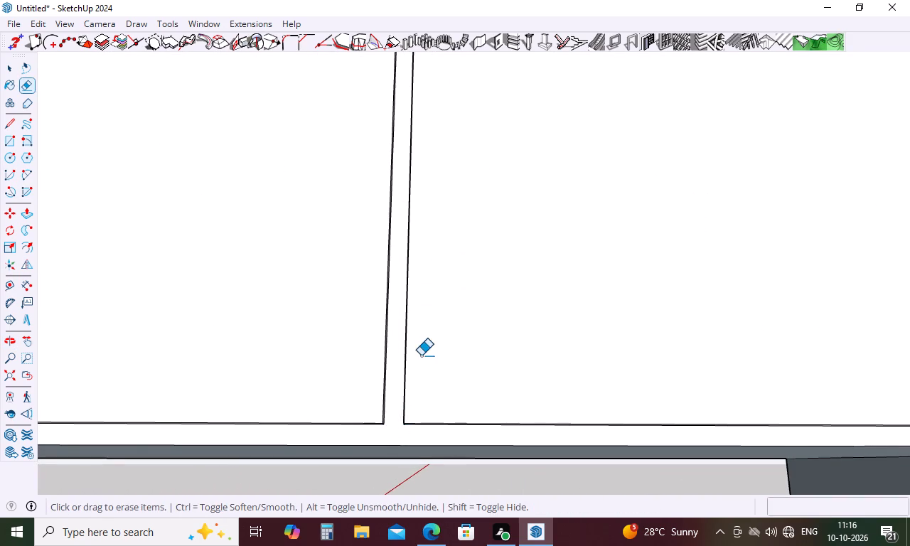
Erase the short leftover line at the over-fridge cabinet's bottom front corner beside the wide tall cabinet.
scroll(422, 354, down, 17)
middle_drag(178, 346, 211, 343)
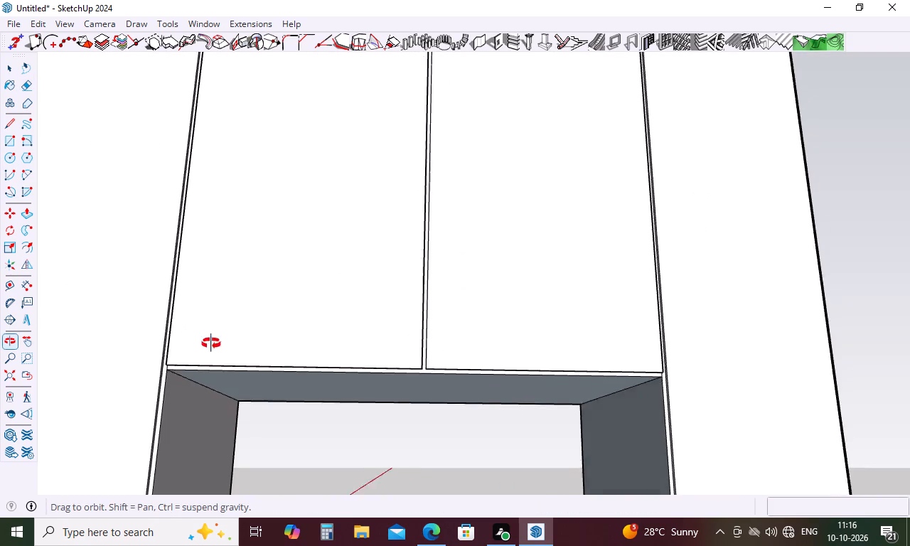
middle_drag(211, 343, 387, 379)
scroll(283, 397, up, 2)
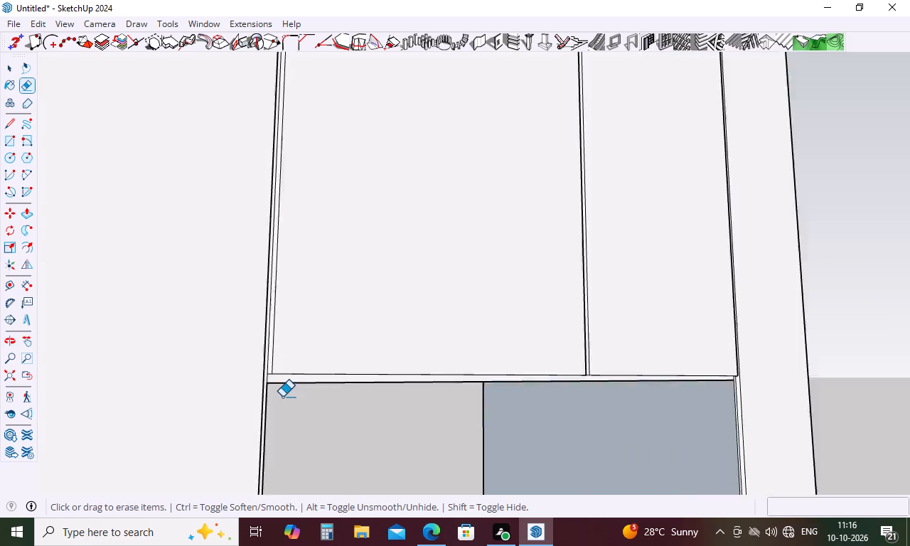
scroll(282, 397, up, 3)
click(122, 230)
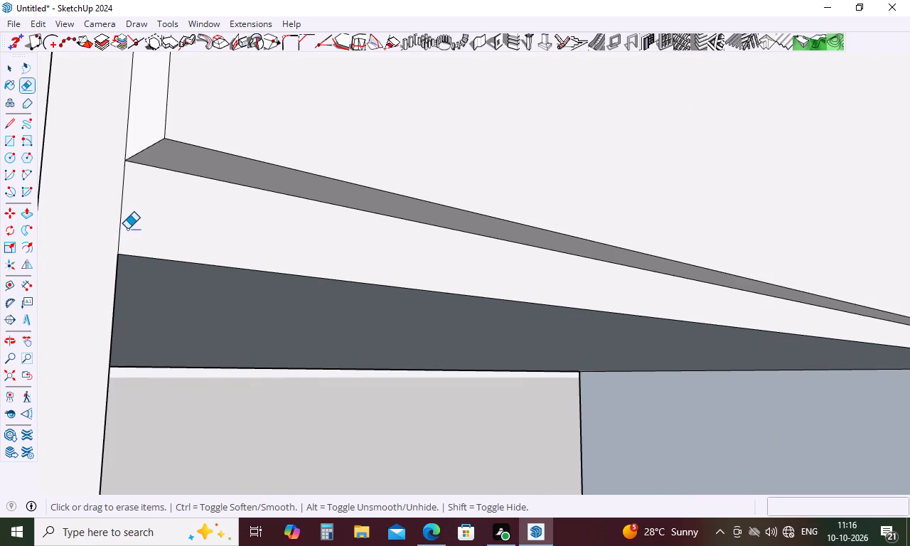
click(122, 227)
scroll(147, 222, down, 20)
scroll(147, 222, down, 1)
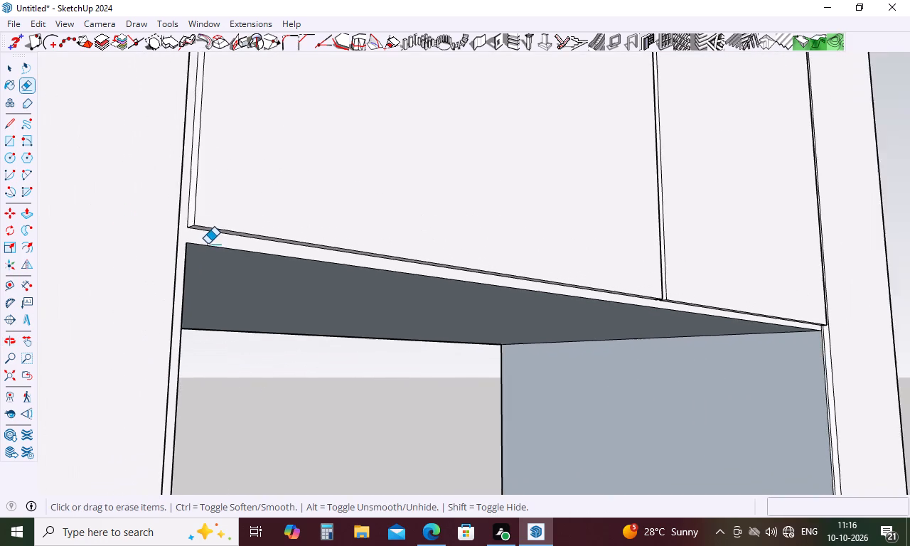
Erase the short leftover line at the over-fridge cabinet's bottom front corner beside the narrow tall cabinet.
scroll(208, 244, down, 19)
middle_drag(304, 281, 94, 329)
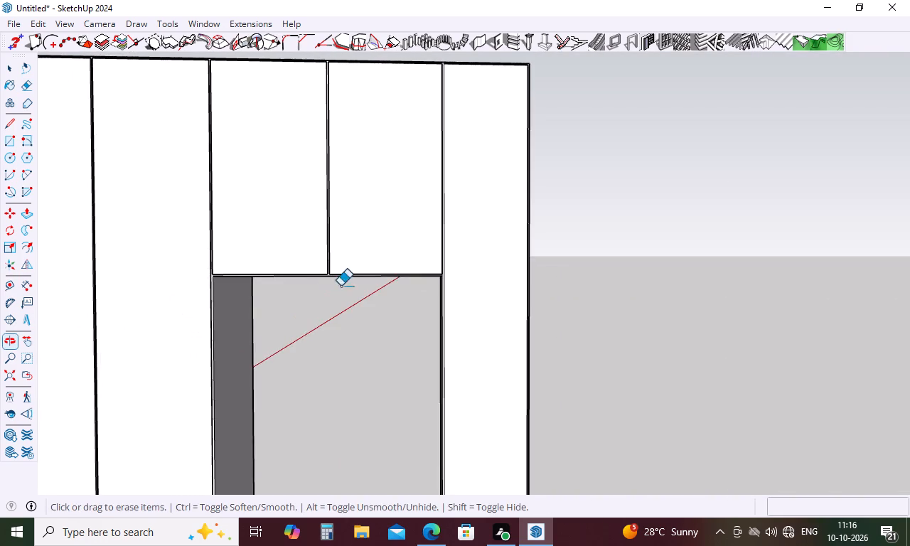
scroll(419, 262, up, 5)
scroll(514, 301, up, 5)
scroll(395, 262, up, 12)
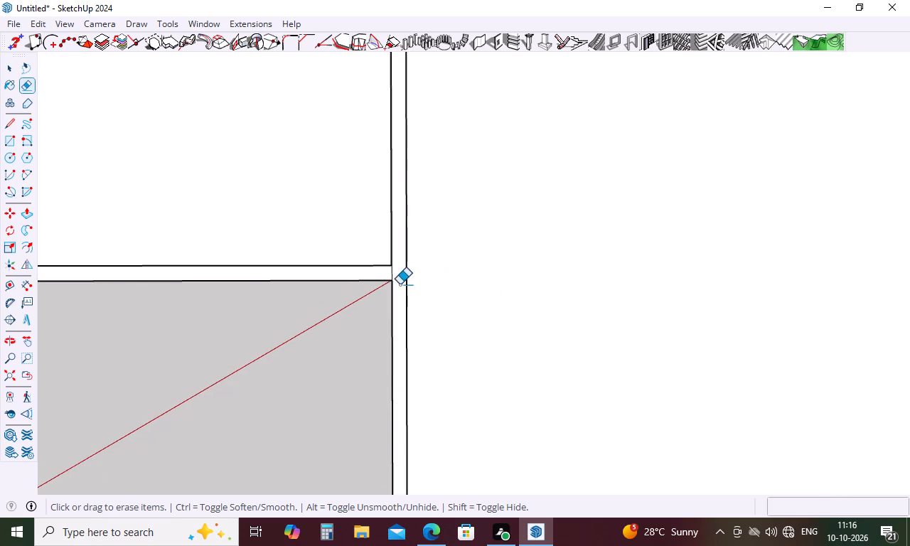
scroll(400, 284, up, 3)
click(387, 270)
scroll(388, 247, down, 20)
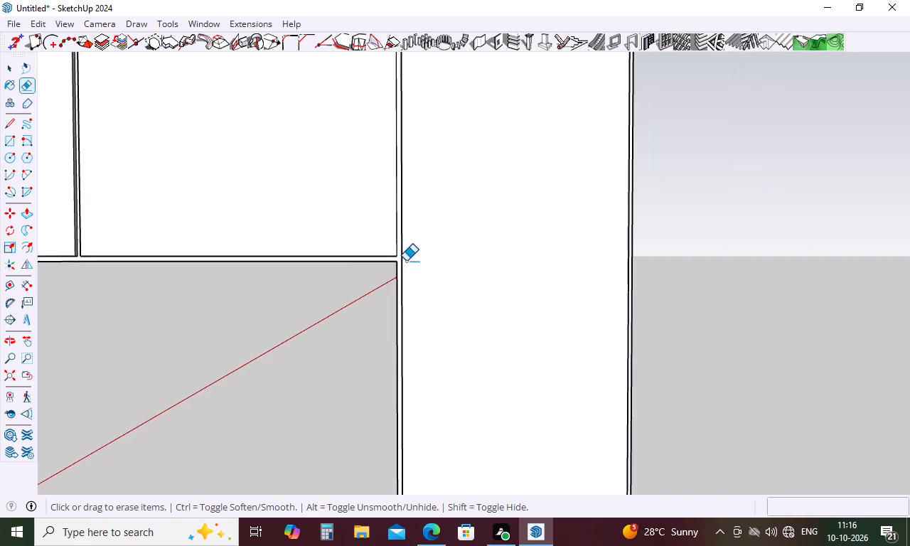
Erase the short leftover line below the narrow tall cabinet's door at its outer bottom corner.
scroll(406, 261, down, 16)
middle_drag(447, 452, 441, 284)
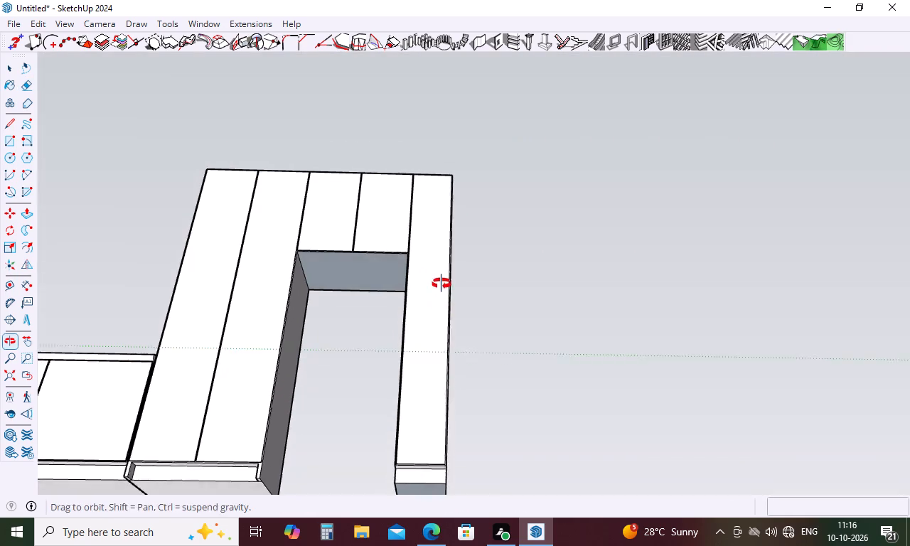
middle_drag(441, 284, 444, 278)
scroll(422, 491, up, 5)
scroll(461, 422, up, 16)
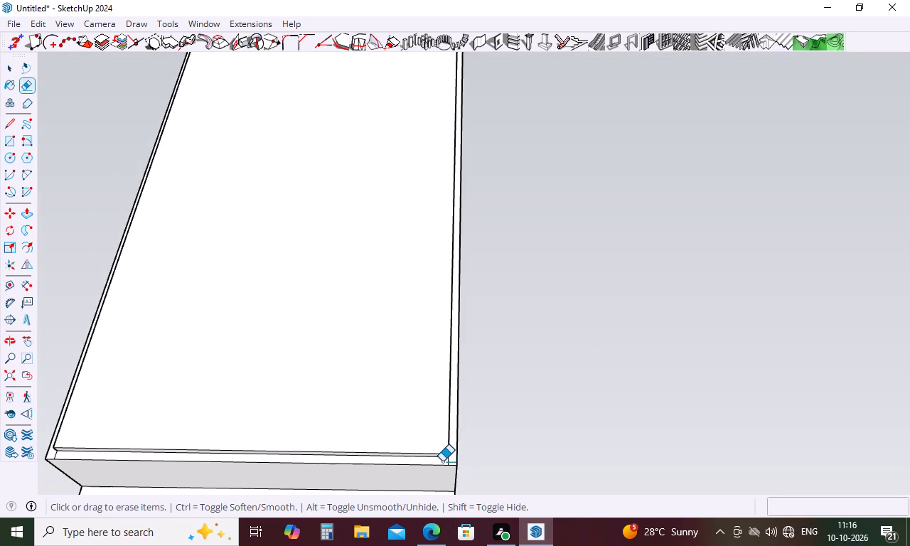
click(449, 462)
scroll(443, 445, down, 11)
Erase the short leftover line below the narrow tall cabinet's door at the bottom corner facing the fridge opening.
scroll(343, 412, up, 1)
middle_drag(343, 416, 409, 469)
scroll(345, 437, up, 15)
scroll(289, 436, down, 4)
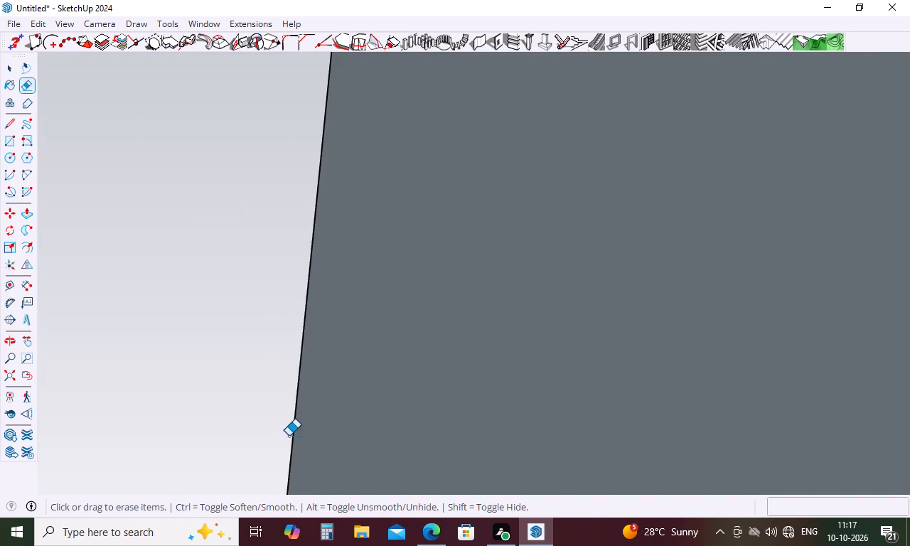
scroll(289, 436, down, 2)
scroll(316, 437, up, 8)
click(319, 435)
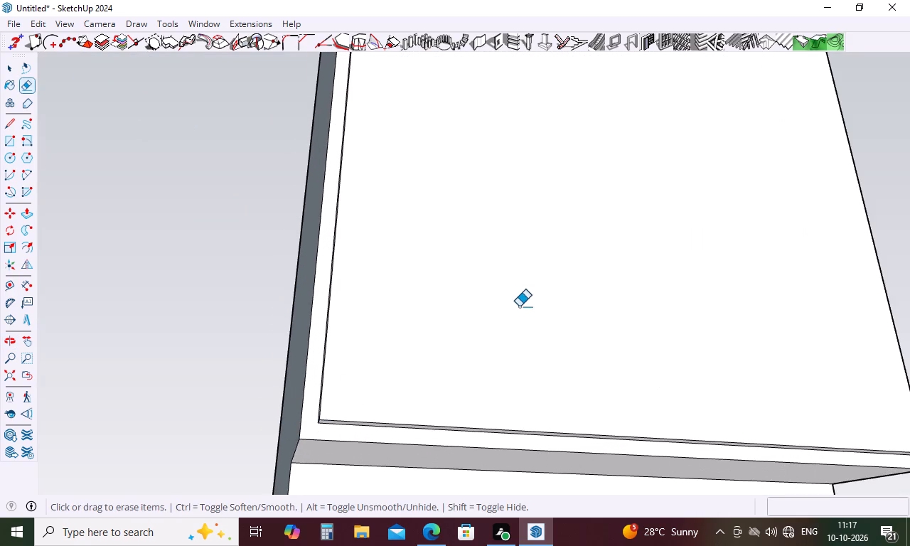
scroll(519, 306, down, 18)
middle_drag(606, 276, 620, 454)
scroll(620, 327, down, 12)
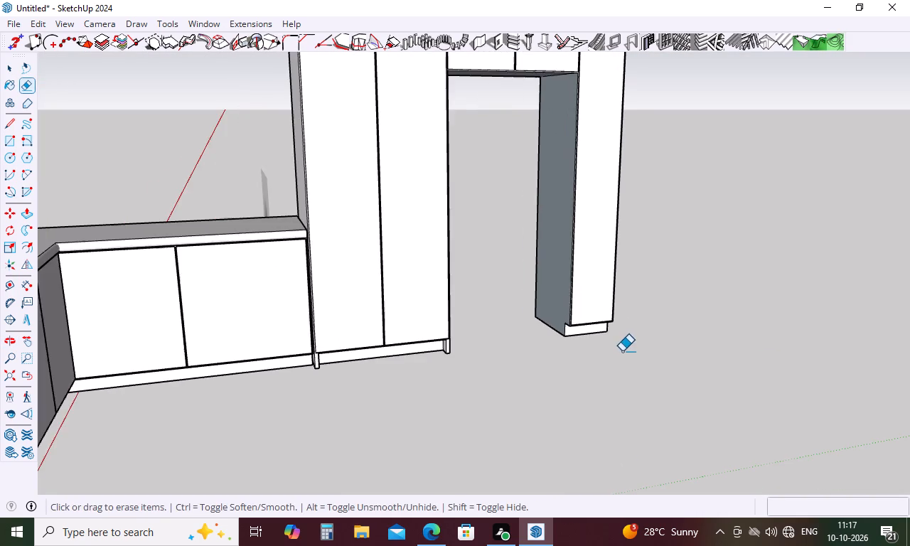
Draw a horizontal line about 2' 11 11/16" long across the wide tall cabinet's doors, level with the over-fridge doors' bottom edge.
scroll(613, 327, down, 6)
key(Escape)
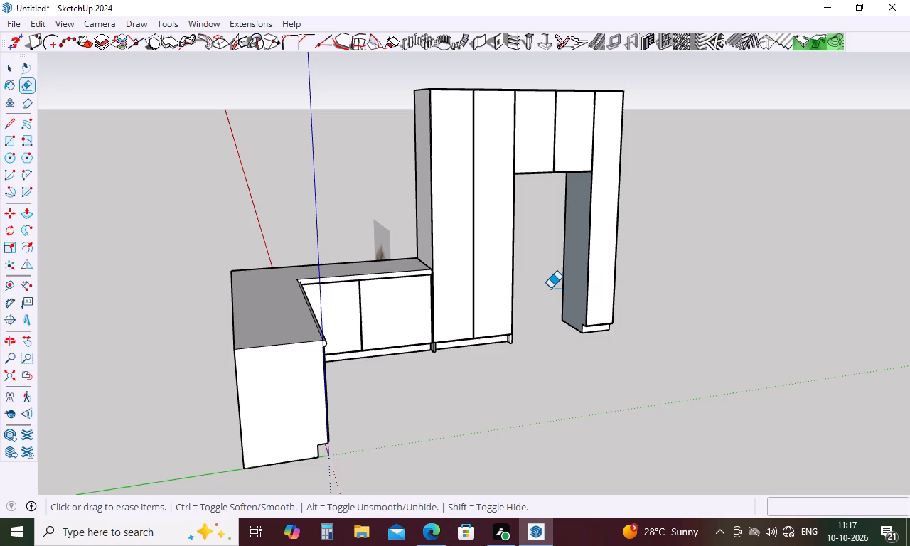
key(l)
scroll(520, 216, up, 4)
scroll(520, 150, up, 14)
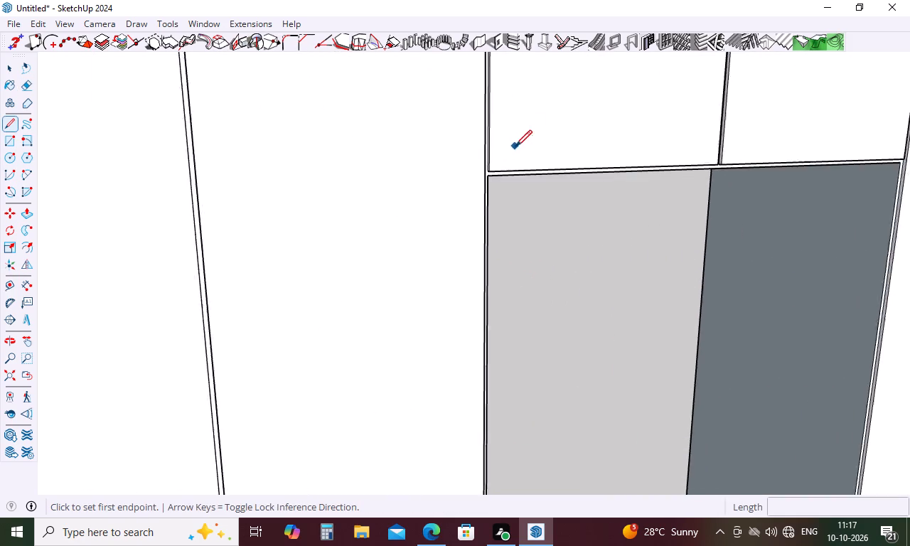
scroll(515, 146, up, 10)
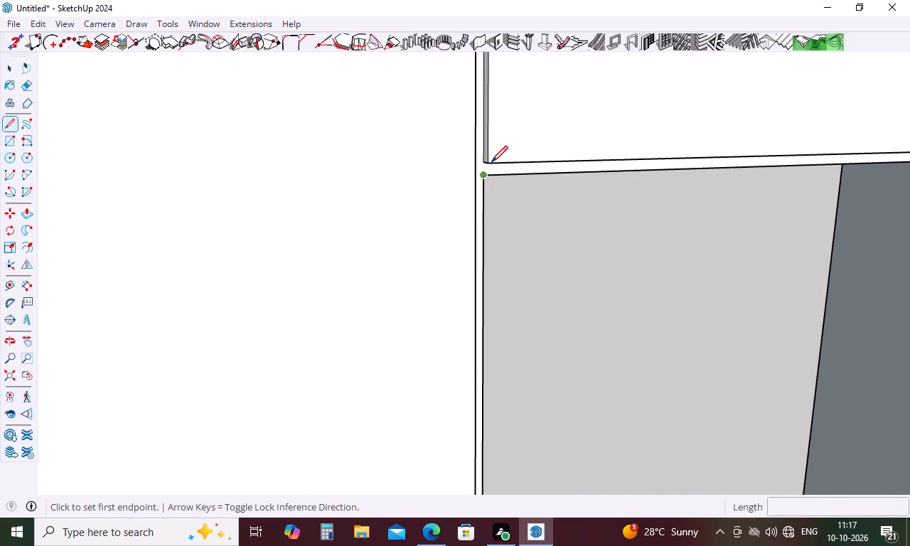
click(491, 161)
scroll(370, 170, down, 6)
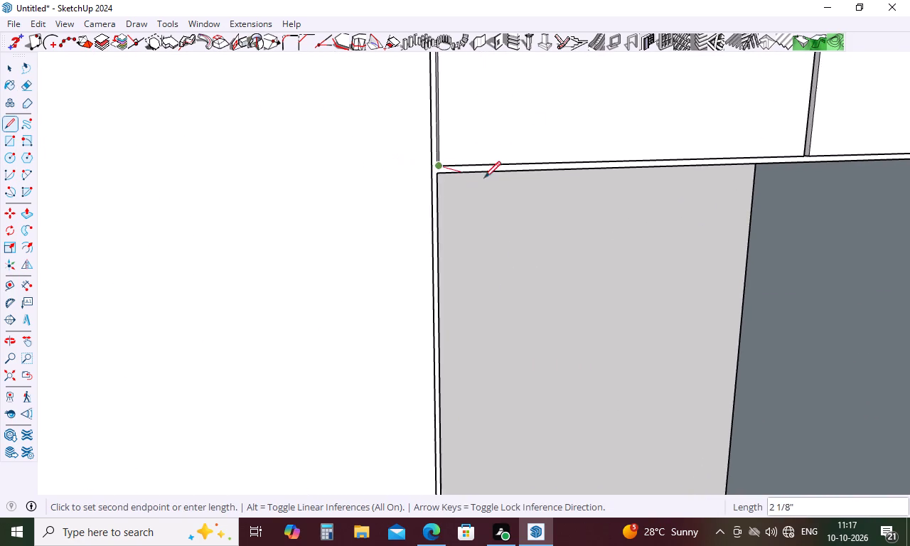
scroll(503, 179, down, 5)
scroll(560, 179, down, 6)
scroll(341, 187, up, 6)
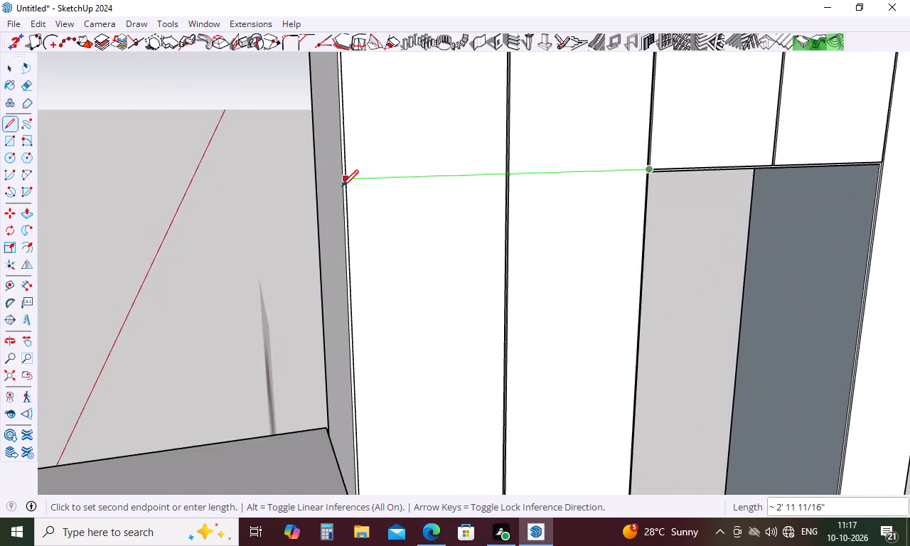
scroll(342, 186, up, 9)
click(351, 182)
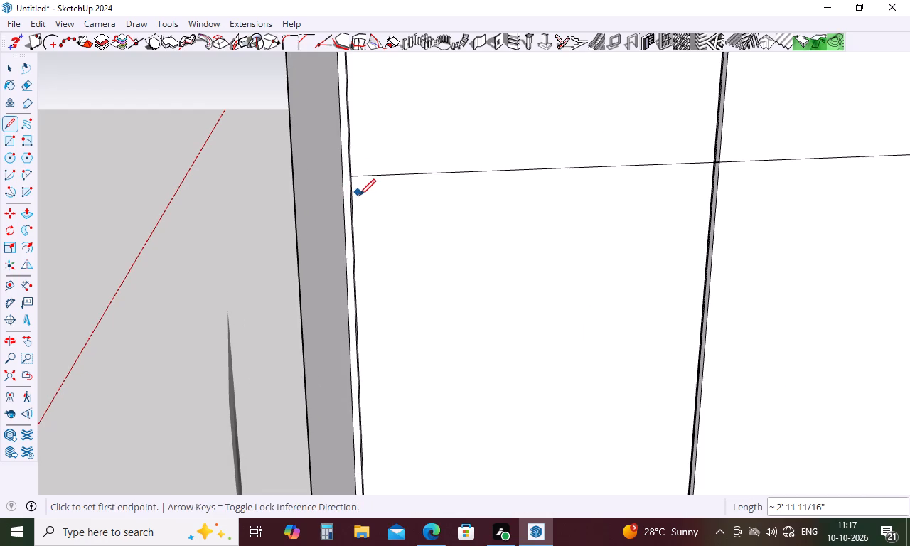
key(Escape)
Place a guide 0.3" below the new horizontal line on the wide tall cabinet's doors.
key(t)
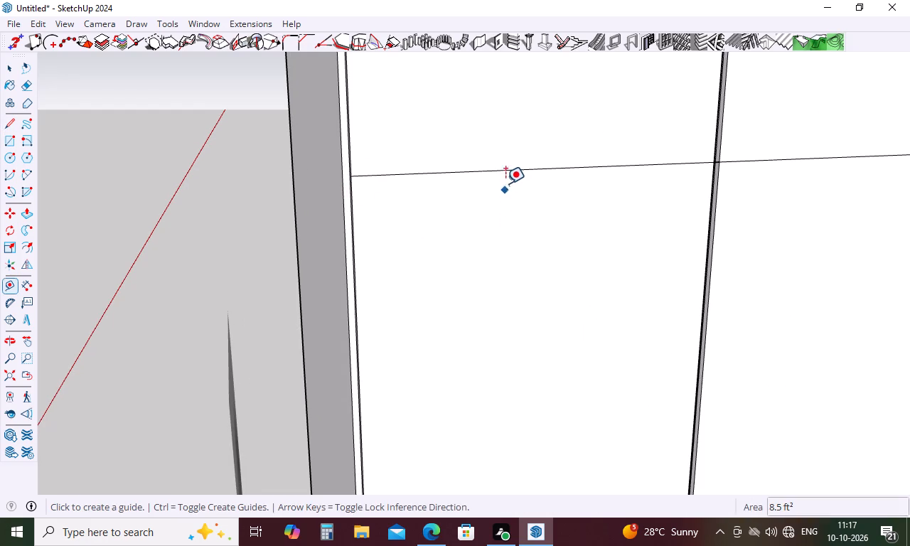
drag(517, 172, 517, 188)
text(.3)
key(Return)
key(Escape)
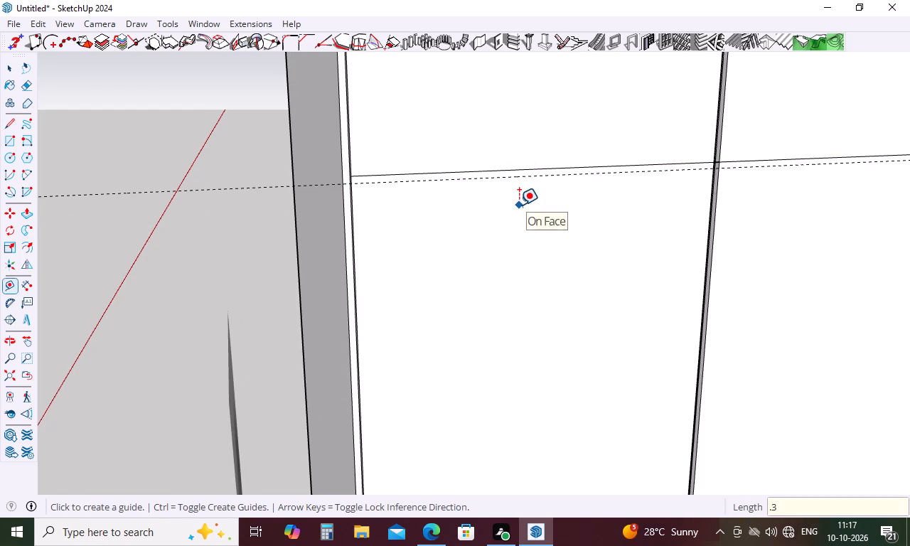
Draw a second horizontal line about 2' 11 3/8" long along the guide across the wide tall cabinet's doors.
key(l)
click(353, 186)
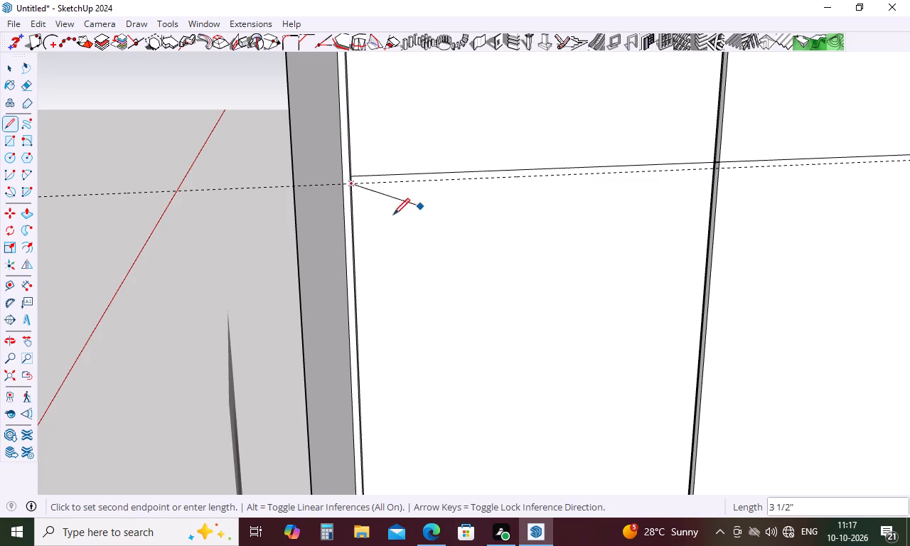
scroll(361, 224, down, 11)
scroll(658, 192, up, 10)
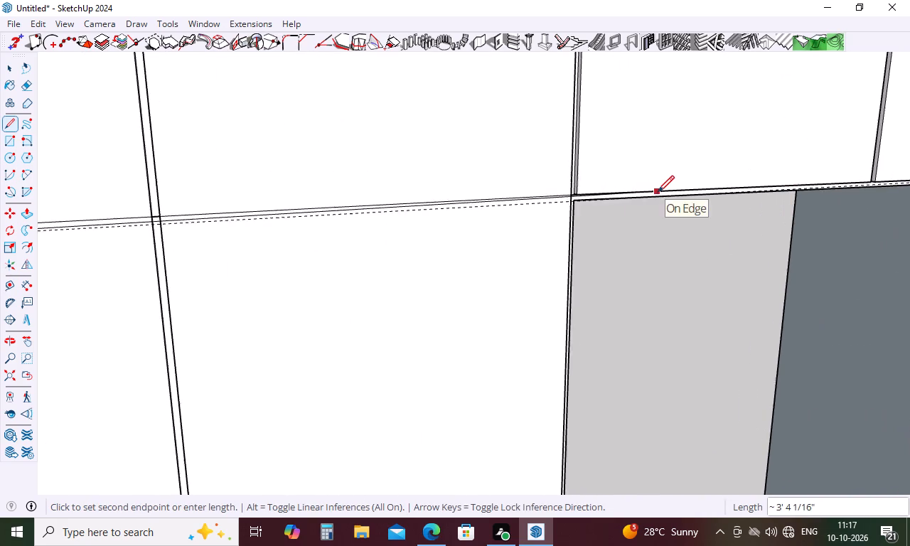
scroll(564, 210, up, 10)
click(575, 198)
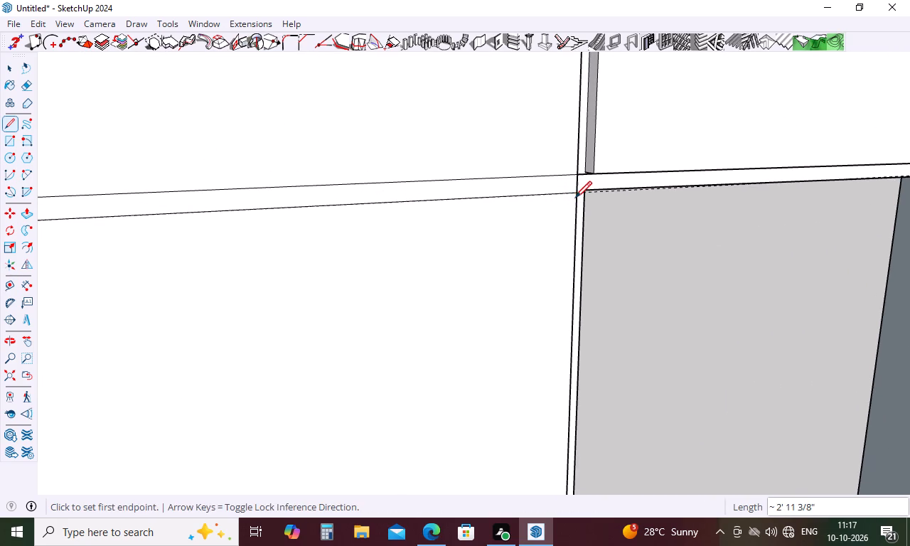
key(Escape)
Delete the guide line running along the second horizontal line.
scroll(594, 175, up, 11)
key(space)
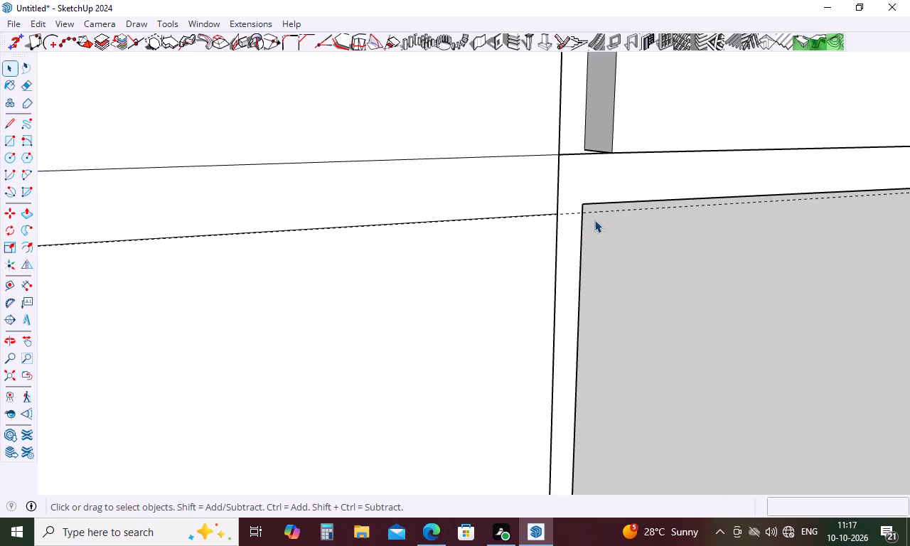
click(606, 209)
click(606, 209)
click(606, 209)
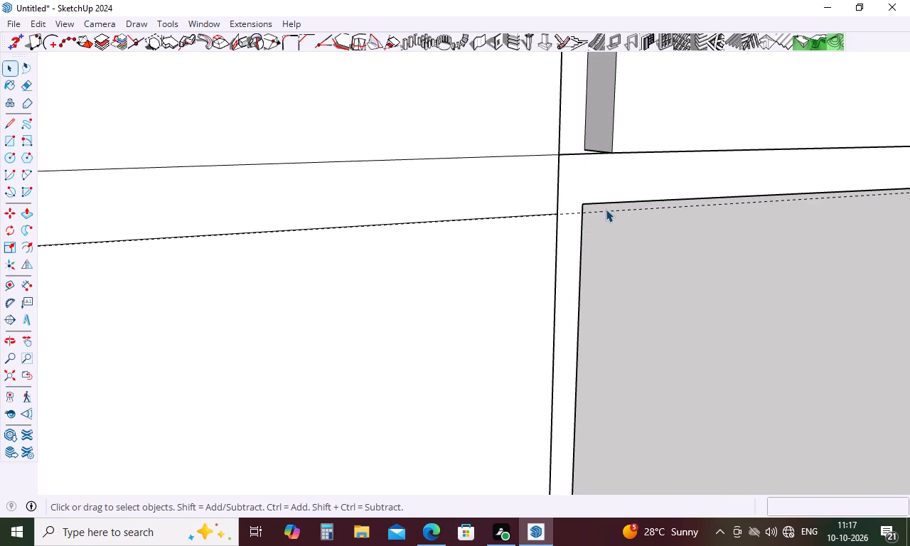
click(611, 209)
click(616, 209)
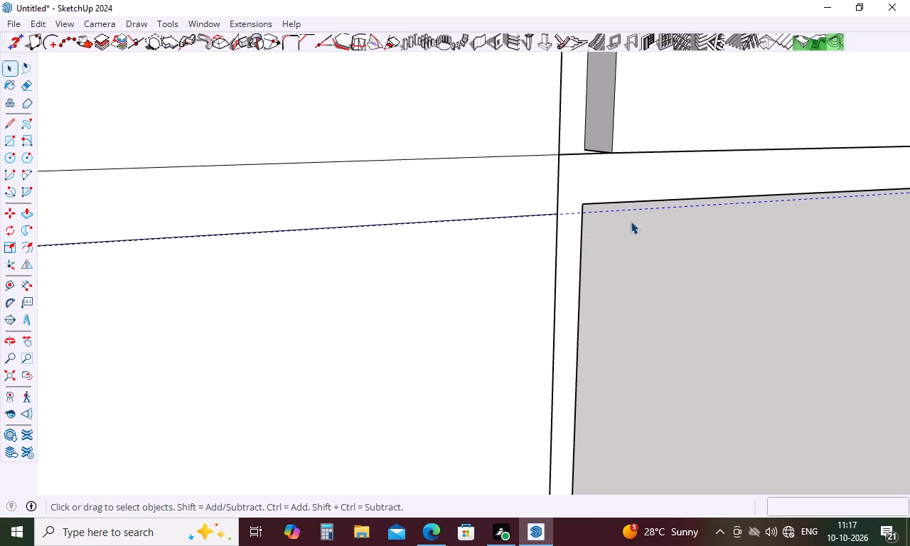
key(Delete)
Push the narrow strip between the two horizontal lines inward by 0.3" to form a gap between upper and lower doors.
key(p)
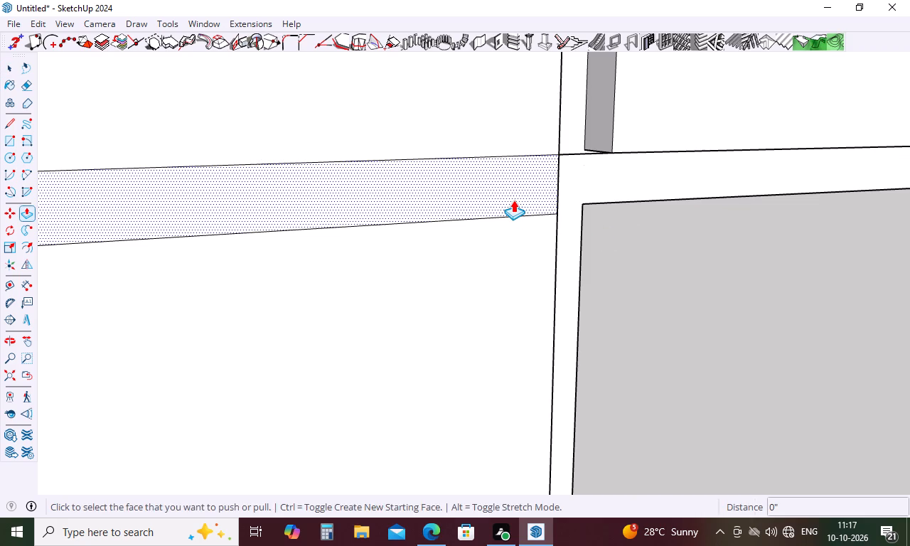
click(513, 199)
text(.3)
key(Return)
scroll(544, 194, down, 5)
scroll(626, 174, down, 6)
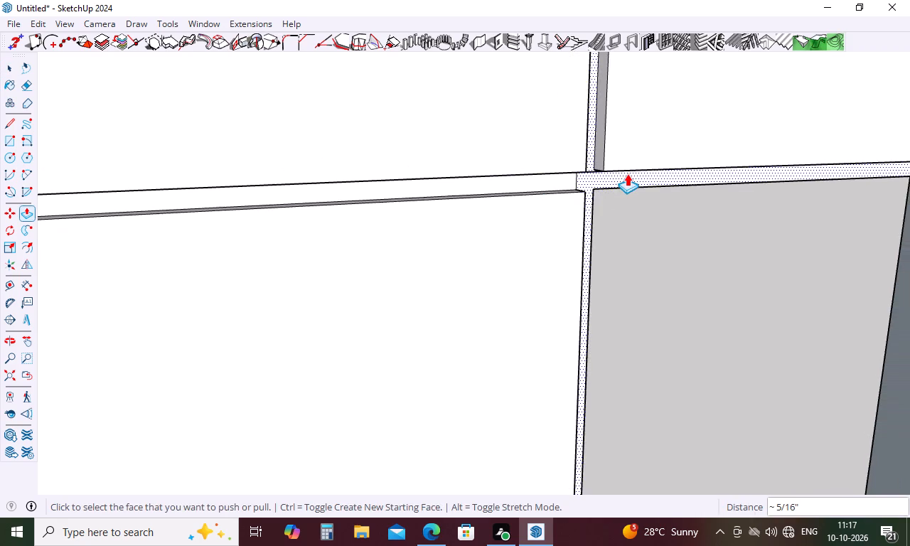
scroll(627, 173, down, 5)
middle_drag(630, 177, 555, 158)
scroll(638, 181, up, 4)
key(Escape)
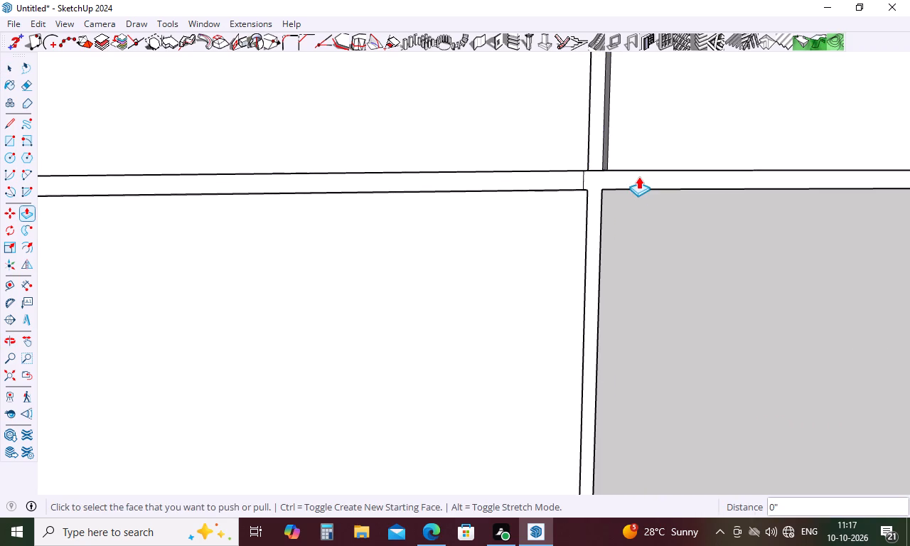
Erase the short leftover line where the new horizontal gap meets the vertical gap beside the over-fridge cabinet.
key(e)
scroll(615, 159, up, 11)
click(581, 178)
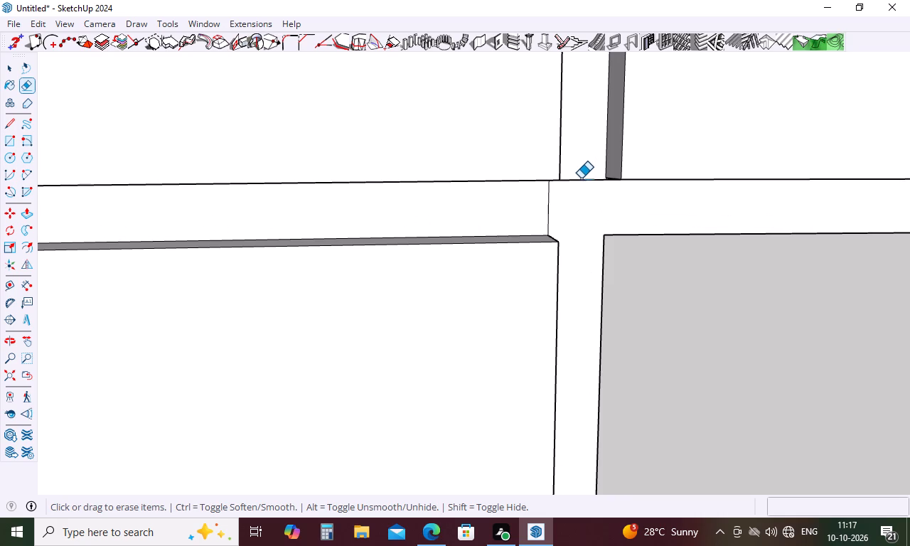
click(581, 184)
Erase the leftover edges where the new horizontal gap crosses the vertical gap between the wide tall cabinet's doors.
scroll(584, 182, down, 12)
scroll(584, 175, down, 13)
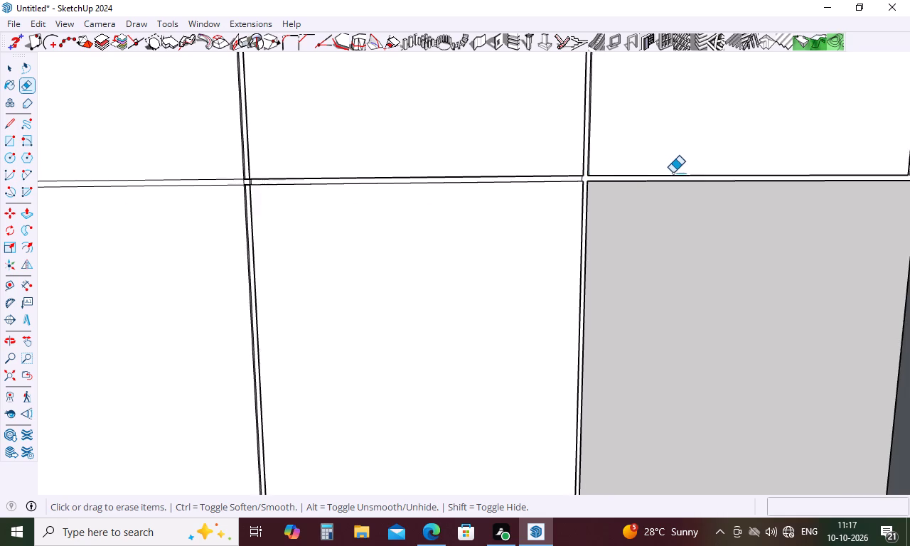
scroll(673, 173, down, 6)
scroll(434, 172, down, 3)
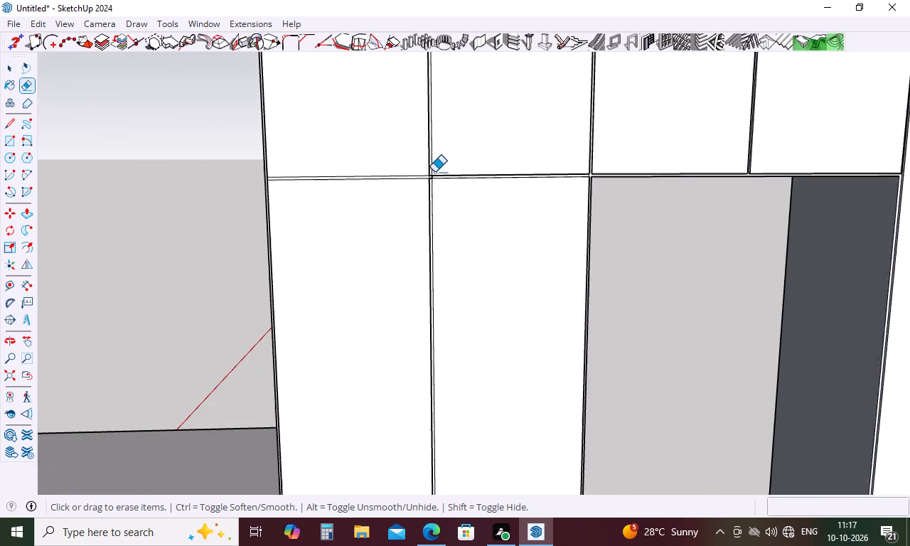
scroll(434, 172, down, 2)
scroll(432, 178, up, 4)
scroll(431, 178, up, 17)
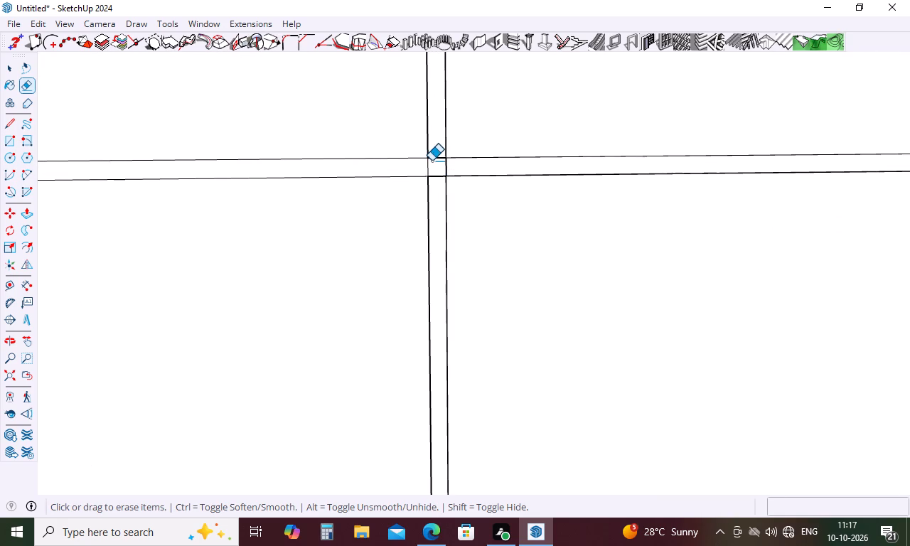
click(432, 161)
scroll(437, 158, up, 11)
drag(437, 156, 438, 220)
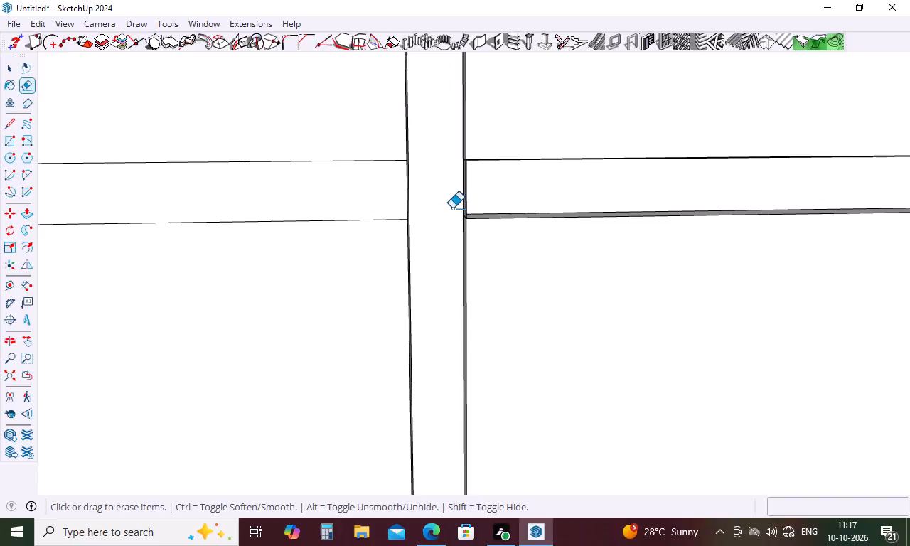
drag(469, 186, 402, 185)
Erase the short leftover edge at the horizontal gap's outer end, on the countertop side of the wide tall cabinet.
scroll(493, 184, down, 5)
scroll(696, 203, down, 8)
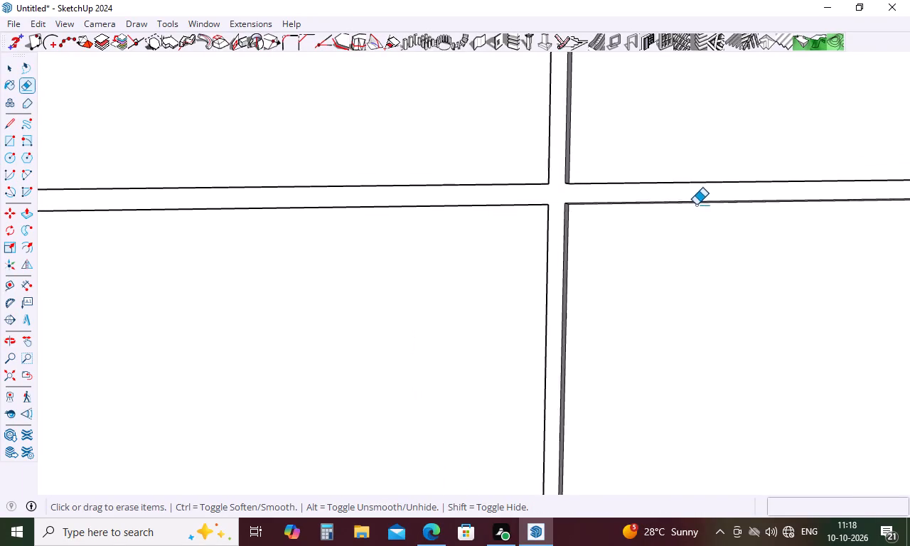
scroll(696, 205, down, 16)
scroll(444, 212, up, 13)
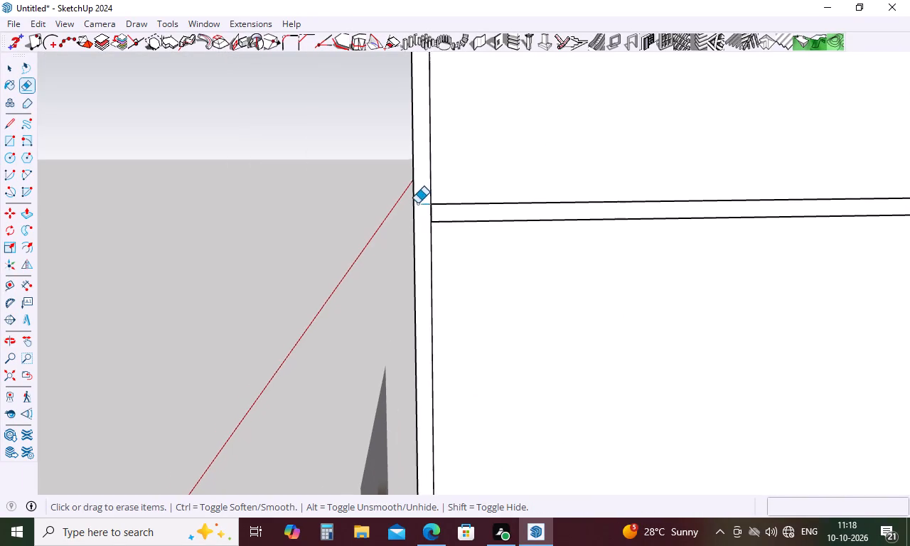
scroll(417, 203, up, 9)
click(438, 220)
Select the entire tall fridge unit, including its upper doors, and make it a group.
scroll(424, 220, down, 18)
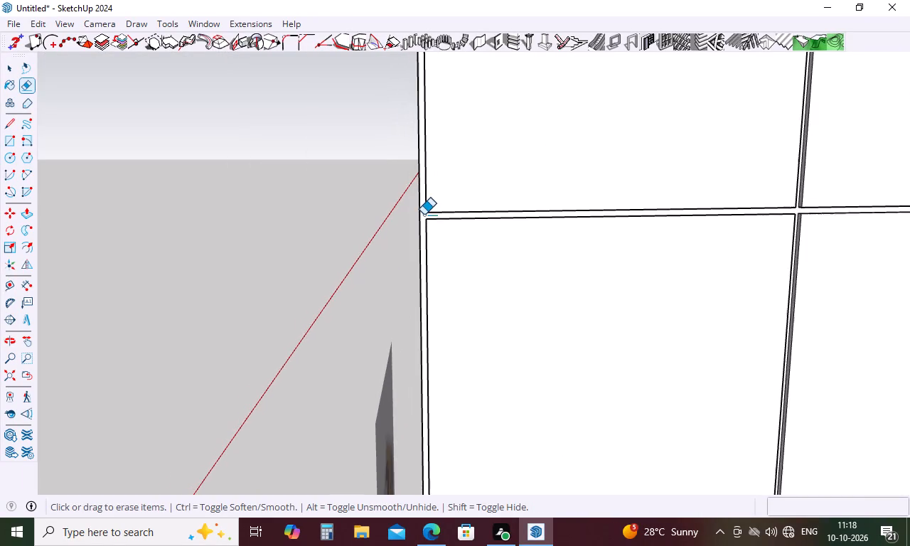
scroll(424, 215, down, 20)
scroll(424, 209, down, 6)
key(space)
triple_click(487, 271)
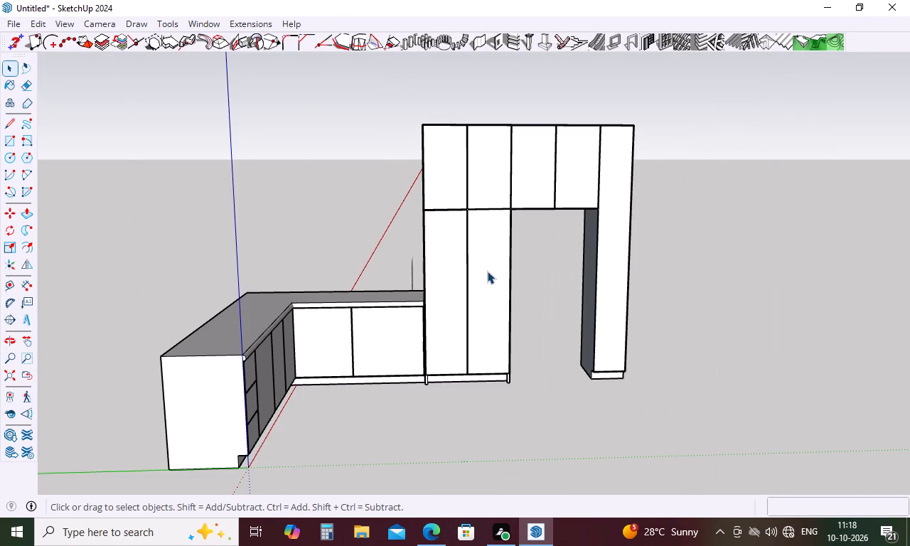
triple_click(487, 271)
triple_click(487, 274)
triple_click(454, 270)
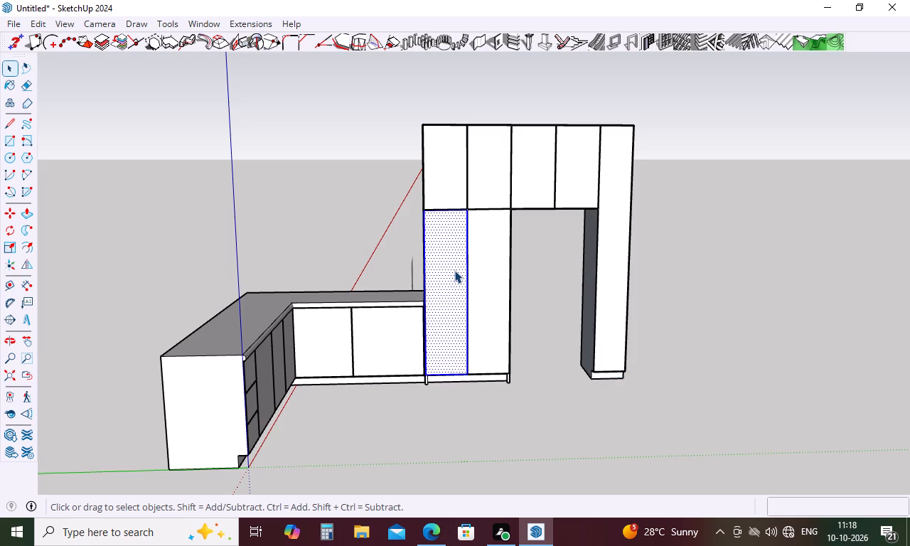
triple_click(454, 270)
triple_click(454, 275)
click(455, 279)
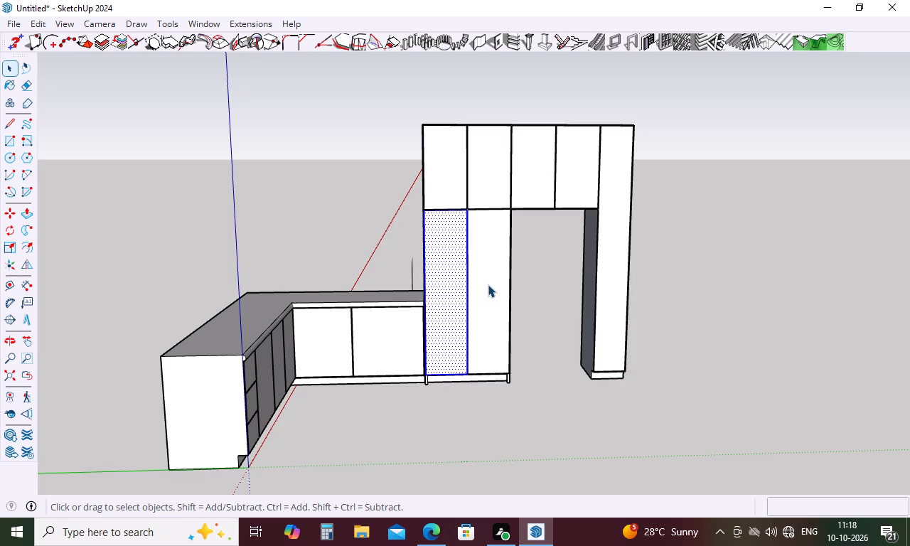
shift+triple_click(491, 280)
shift+triple_click(491, 280)
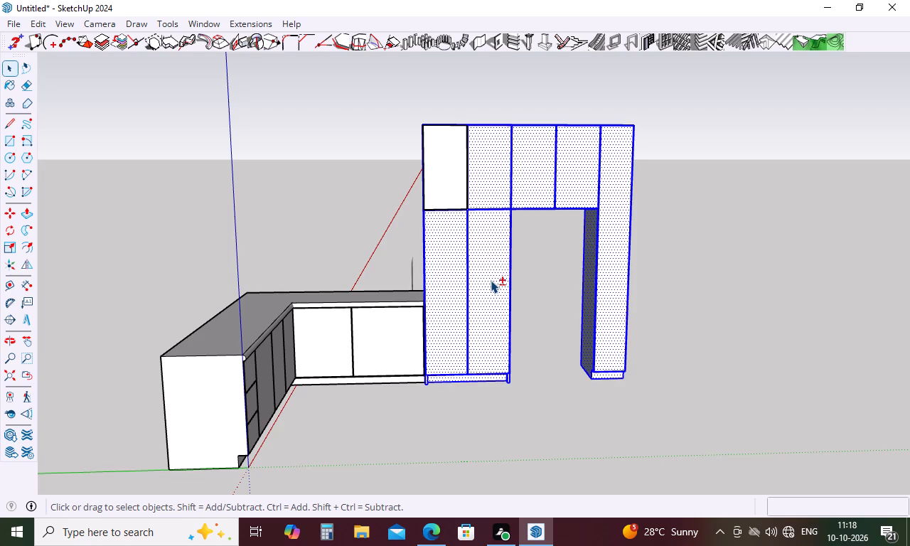
shift+click(491, 280)
shift+triple_click(440, 191)
shift+click(440, 191)
shift+right_click(440, 191)
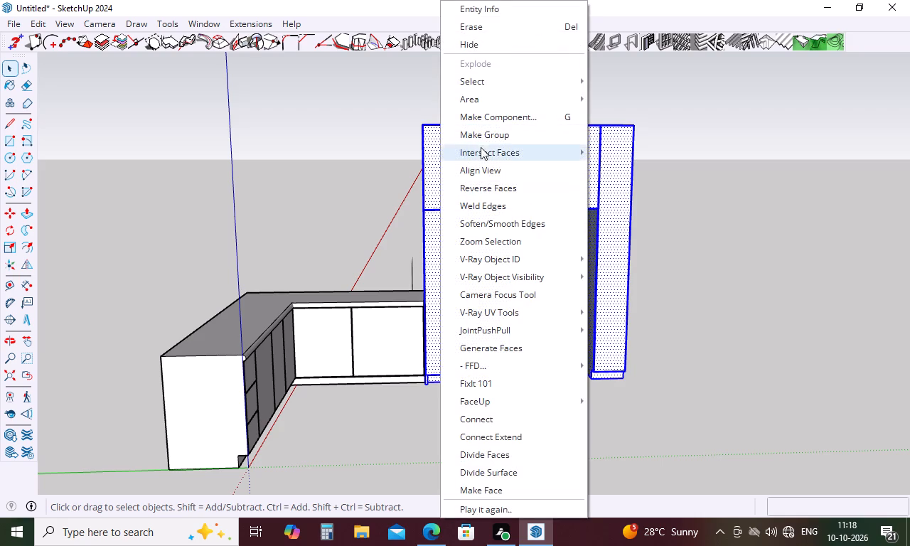
click(491, 134)
click(665, 161)
Move the reference image from behind the tall fridge unit to the open floor in front of the base cabinets.
scroll(491, 207, down, 5)
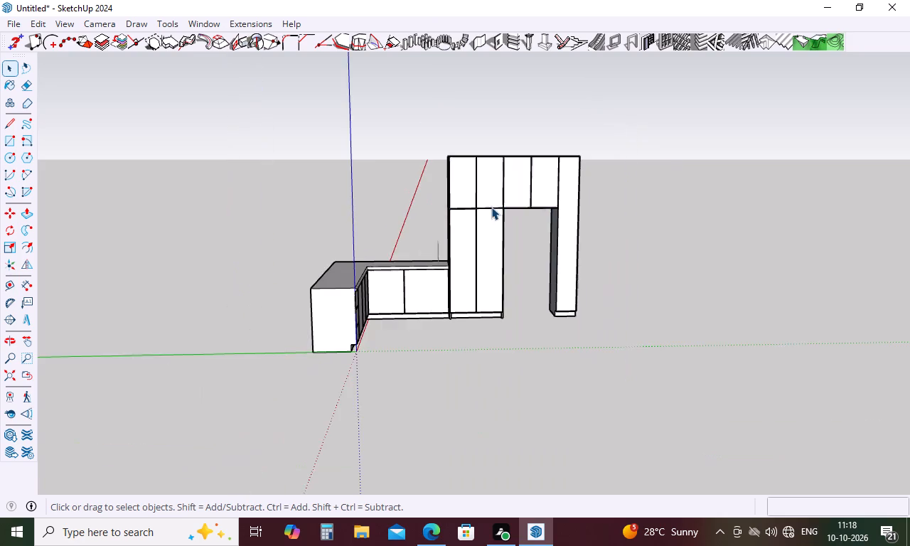
middle_drag(491, 207, 367, 321)
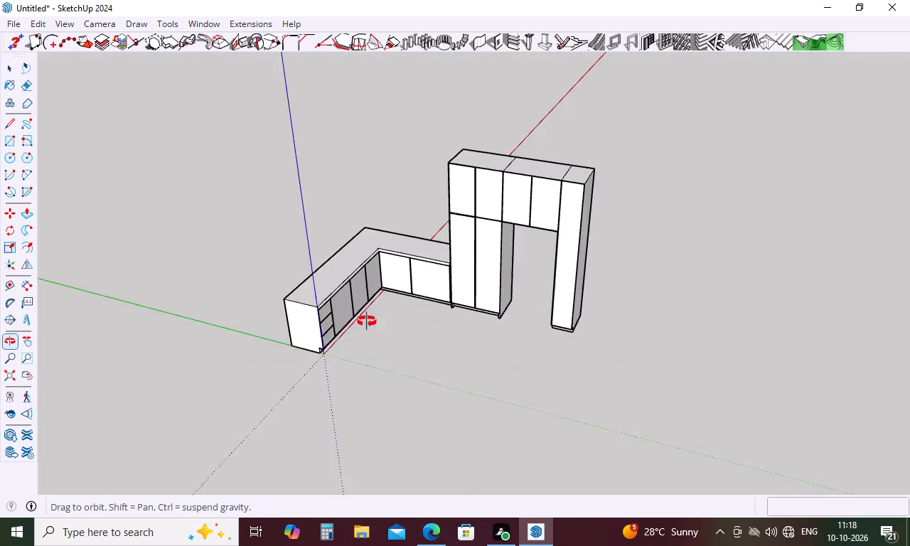
middle_drag(367, 321, 65, 279)
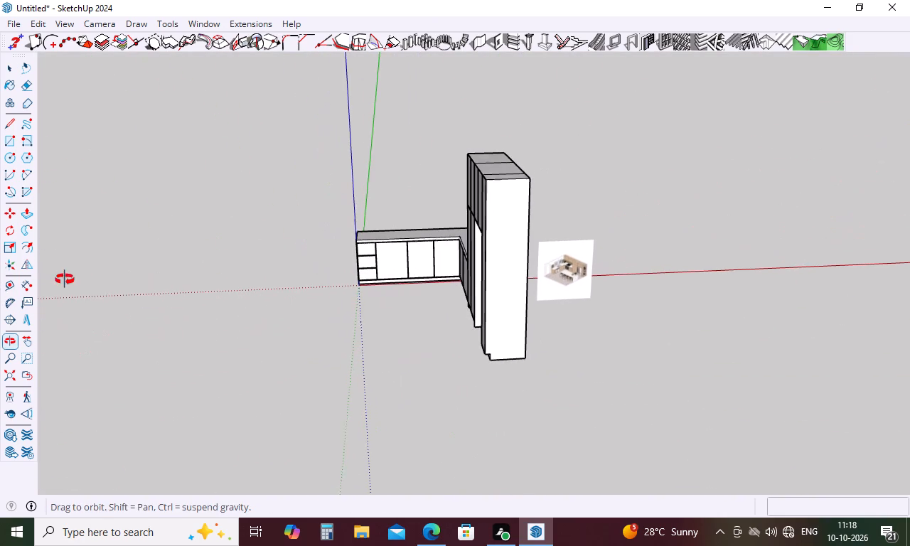
middle_drag(65, 279, 65, 281)
key(m)
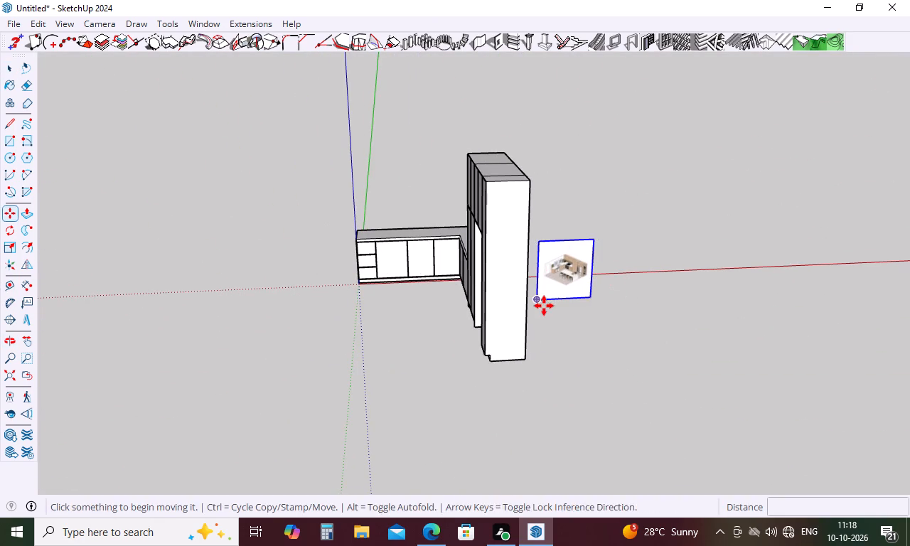
click(544, 306)
click(326, 335)
Examine the reference image for the oven, drawer and door layout of the base cabinets beside the tall unit.
scroll(360, 319, up, 5)
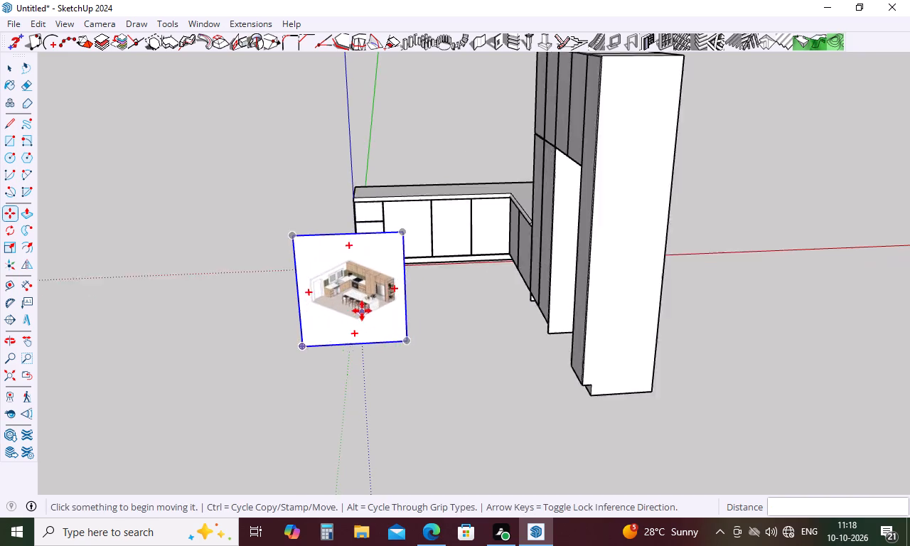
scroll(362, 311, up, 5)
middle_drag(387, 316, 571, 306)
scroll(533, 296, down, 11)
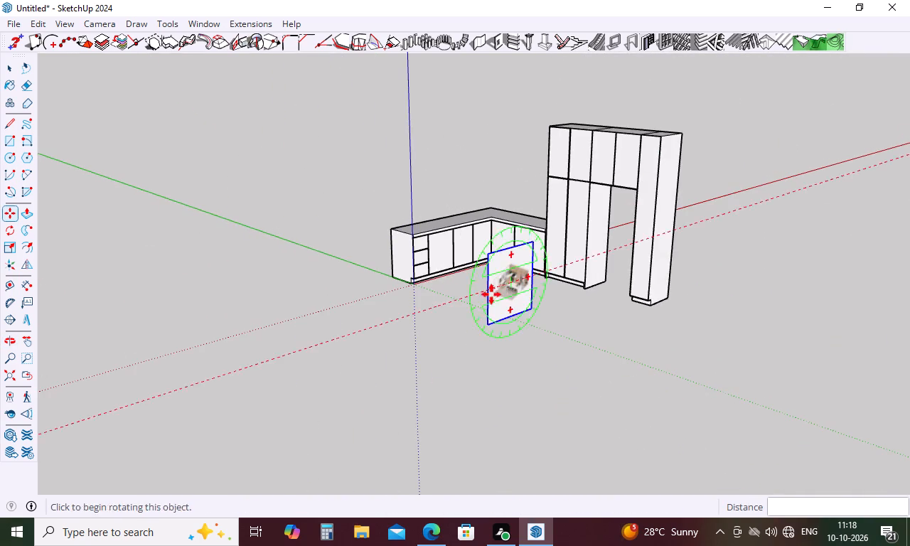
scroll(528, 283, up, 19)
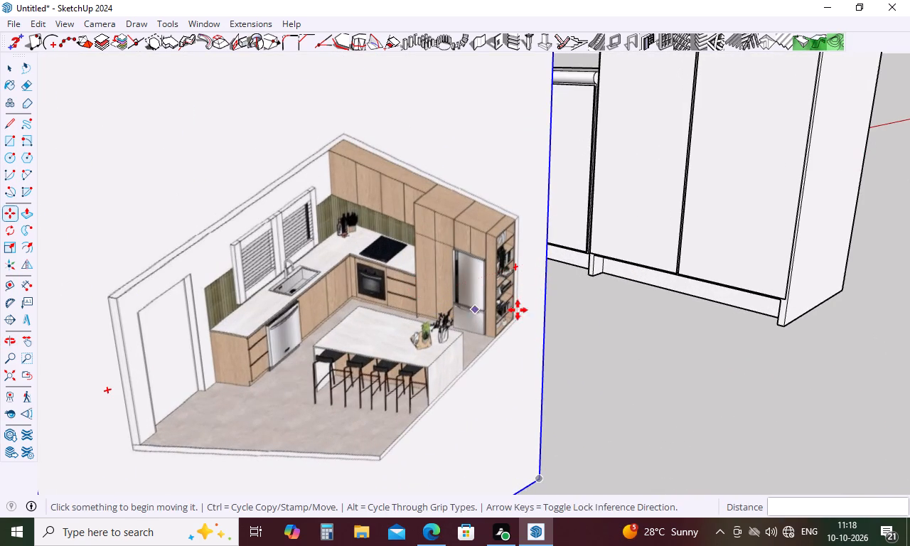
scroll(545, 311, down, 5)
scroll(709, 286, down, 10)
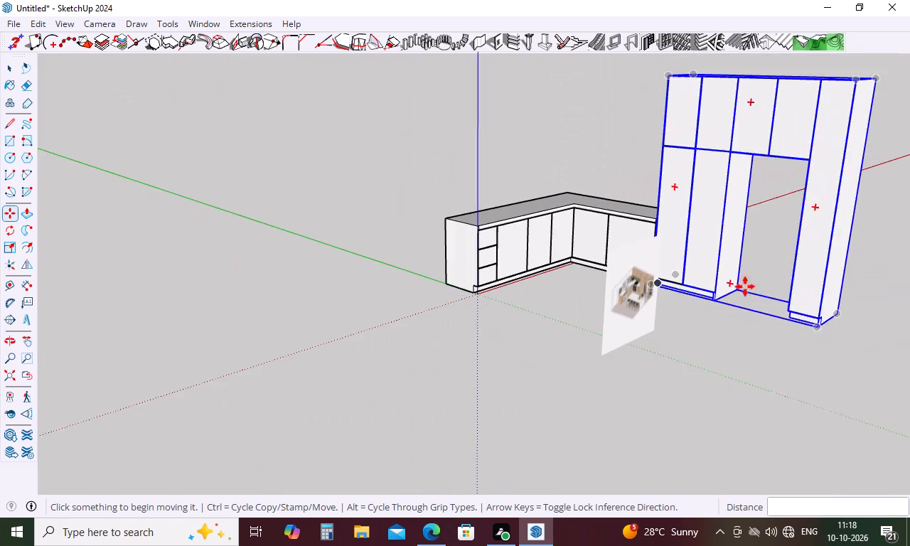
scroll(847, 287, up, 4)
scroll(603, 308, up, 10)
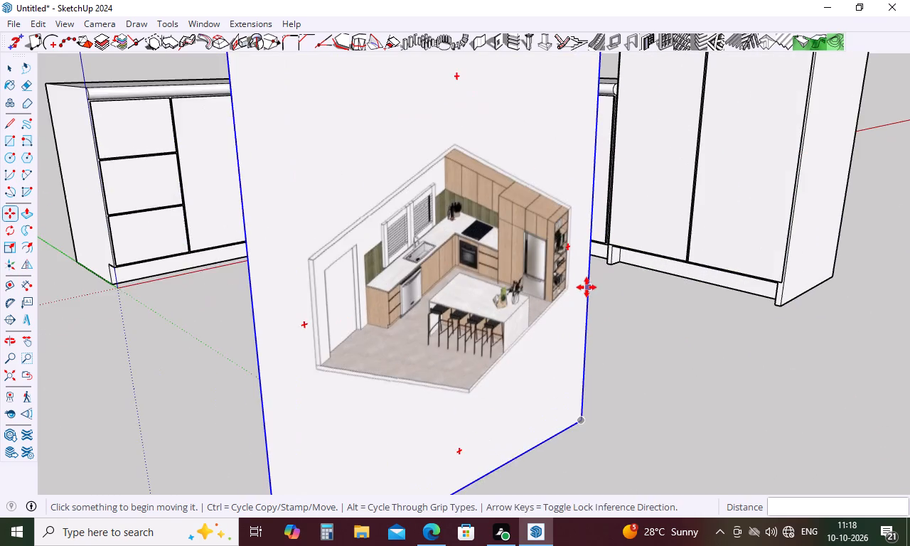
scroll(579, 287, up, 4)
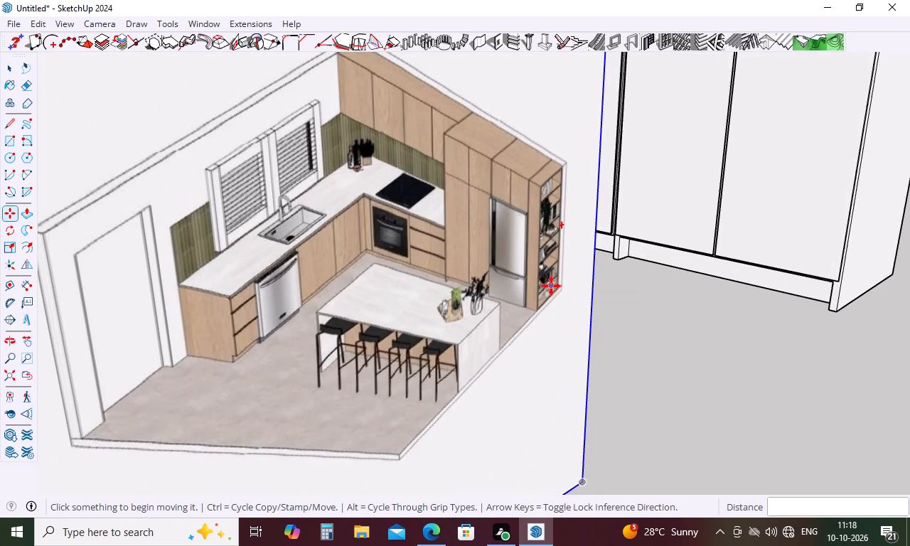
middle_drag(551, 286, 446, 282)
scroll(445, 282, down, 5)
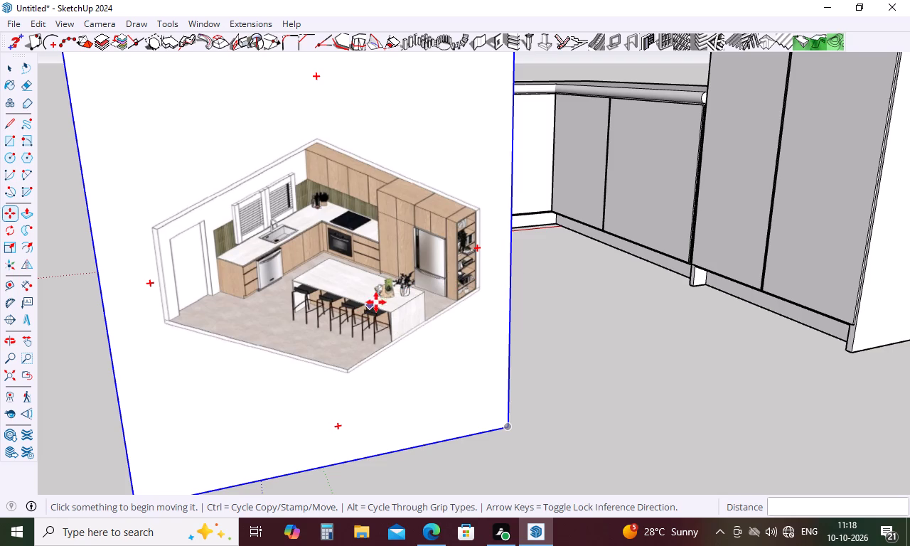
scroll(521, 279, down, 5)
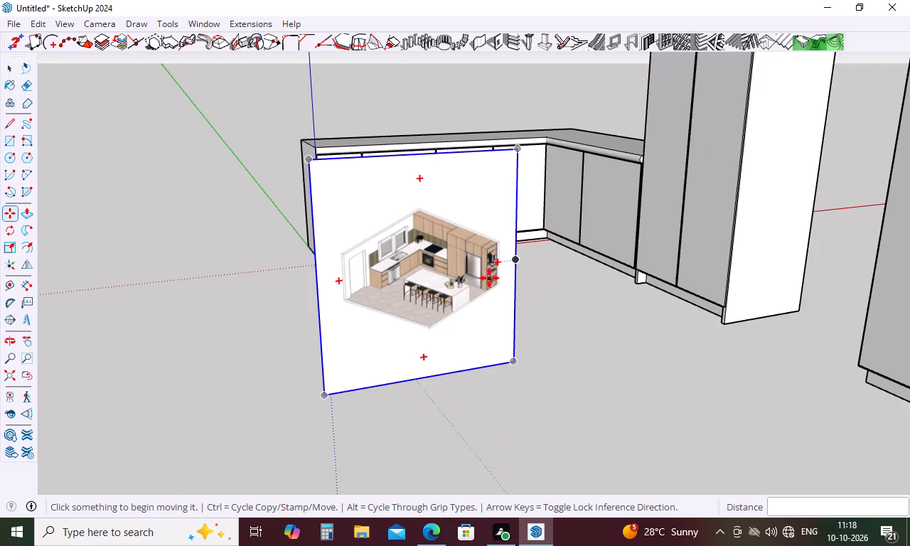
scroll(587, 175, up, 15)
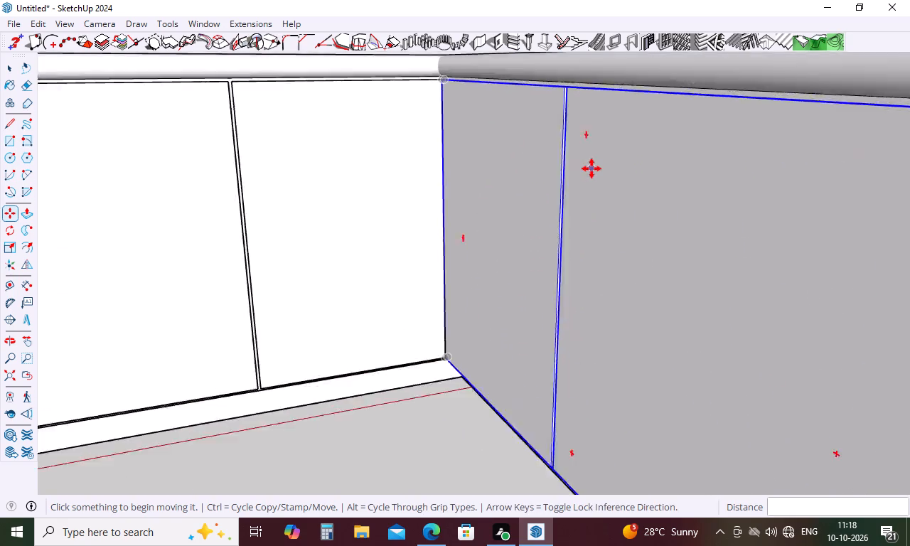
middle_drag(606, 176, 667, 183)
scroll(667, 183, up, 1)
scroll(669, 182, down, 10)
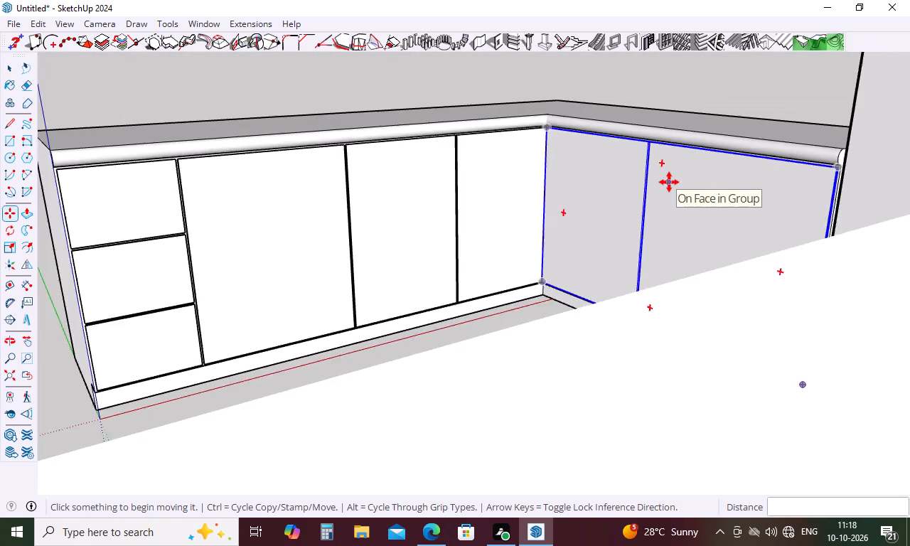
scroll(669, 182, down, 6)
scroll(717, 355, up, 4)
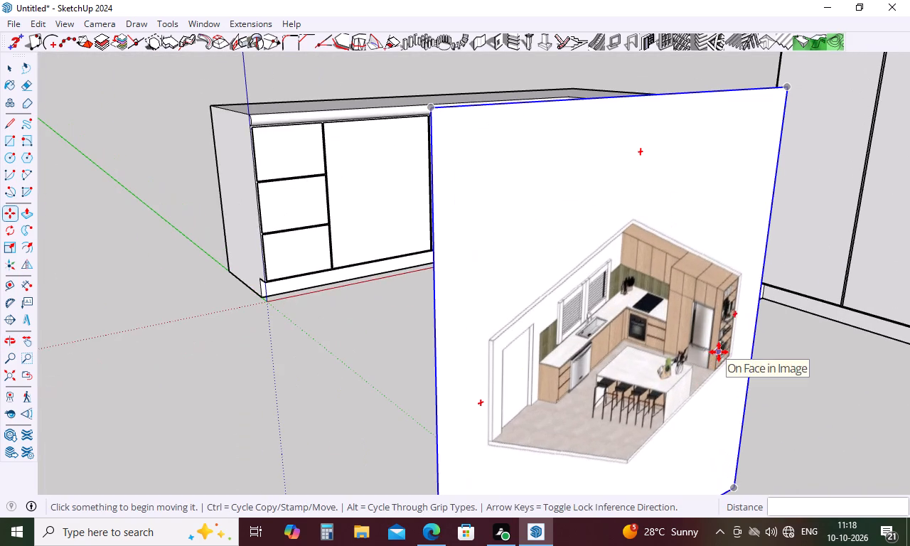
scroll(642, 311, down, 5)
scroll(737, 314, up, 5)
scroll(561, 321, up, 2)
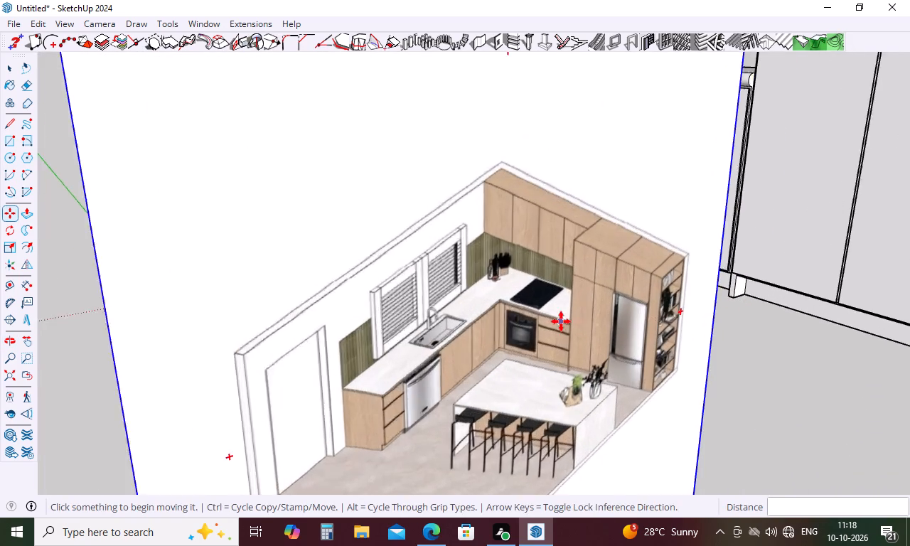
scroll(561, 321, up, 8)
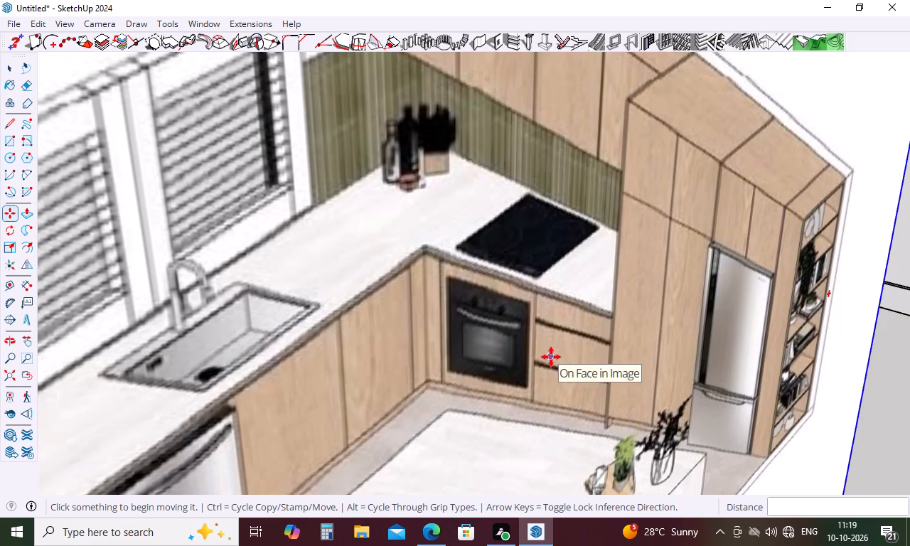
Move the reference image away from the base cabinets to the fridge opening of the tall unit.
key(Escape)
scroll(508, 285, down, 16)
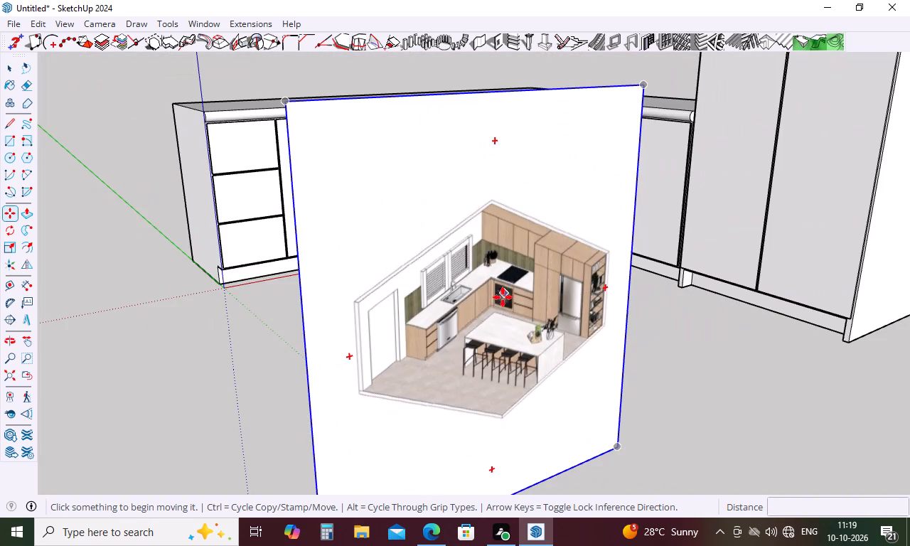
click(388, 330)
scroll(332, 350, down, 6)
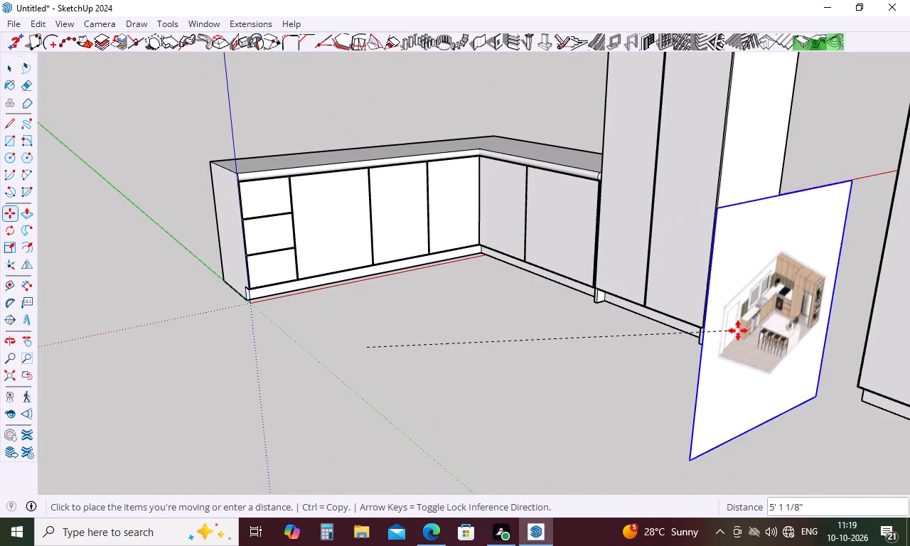
click(796, 279)
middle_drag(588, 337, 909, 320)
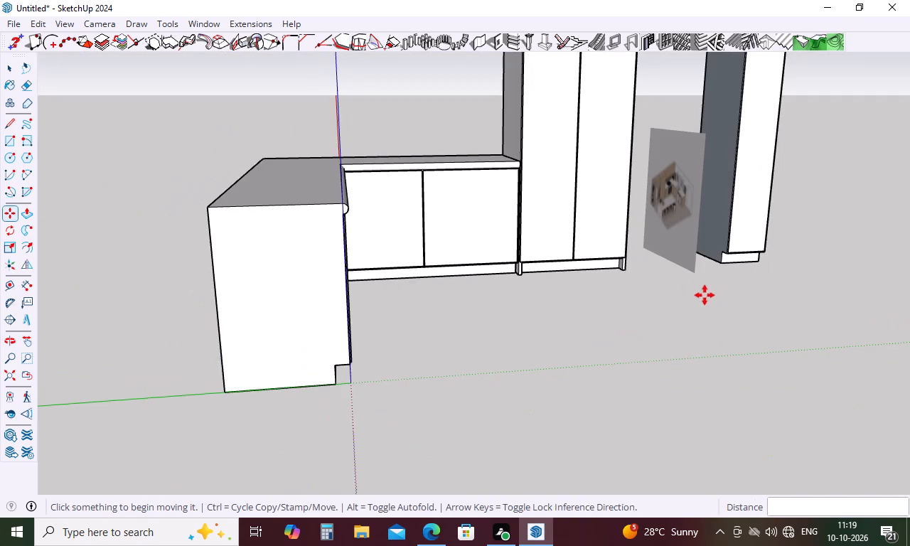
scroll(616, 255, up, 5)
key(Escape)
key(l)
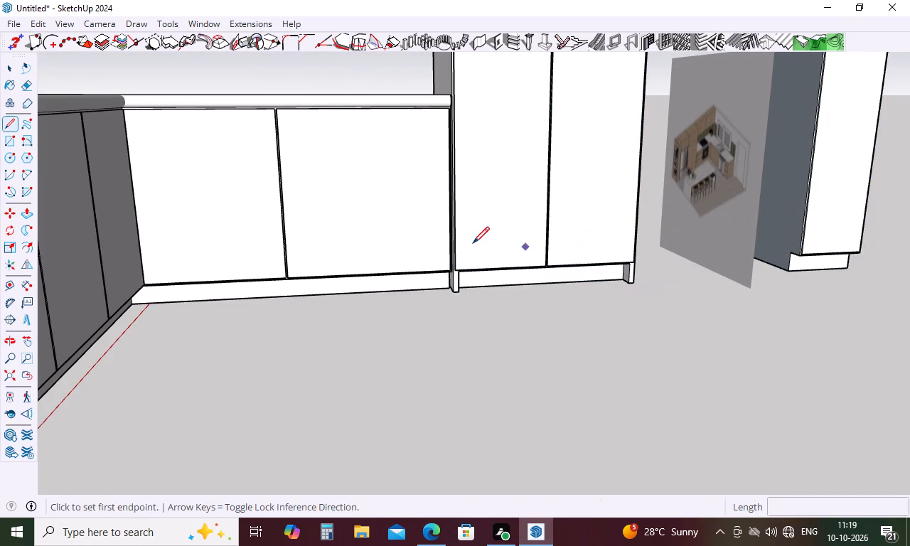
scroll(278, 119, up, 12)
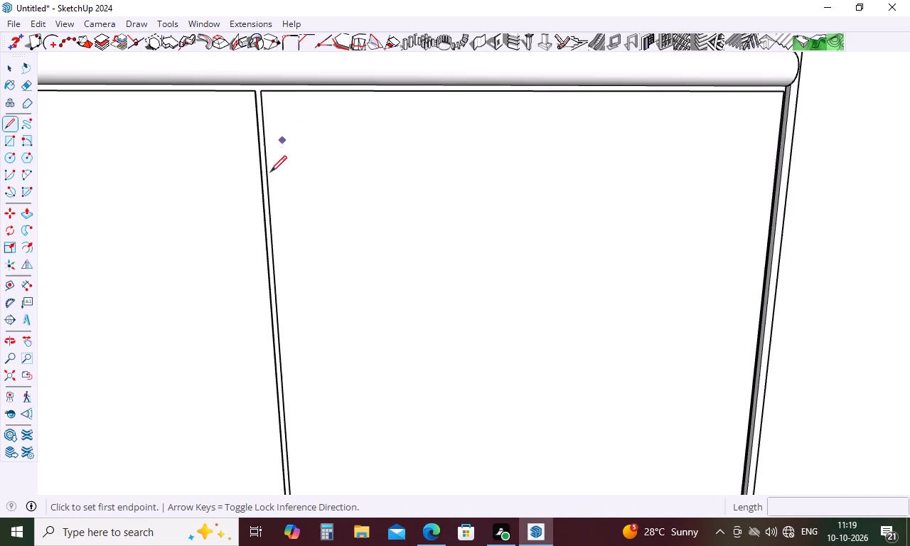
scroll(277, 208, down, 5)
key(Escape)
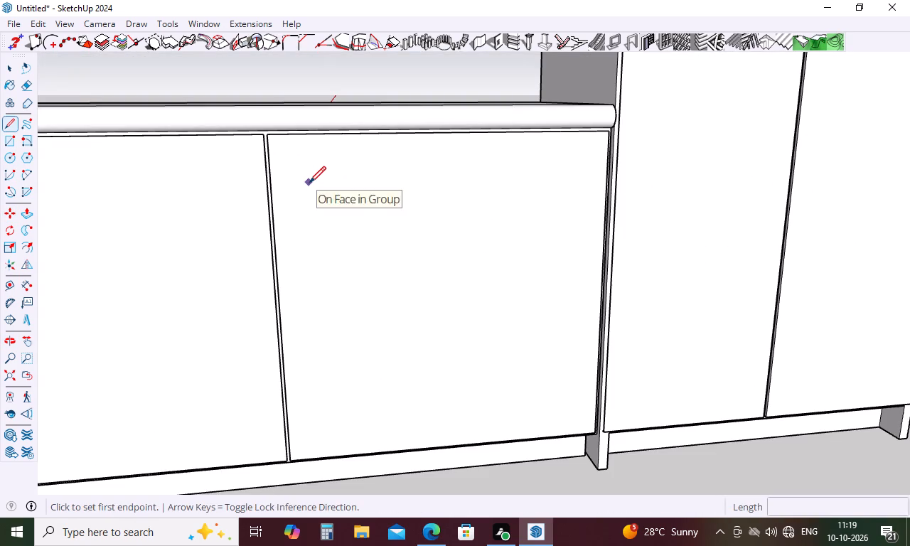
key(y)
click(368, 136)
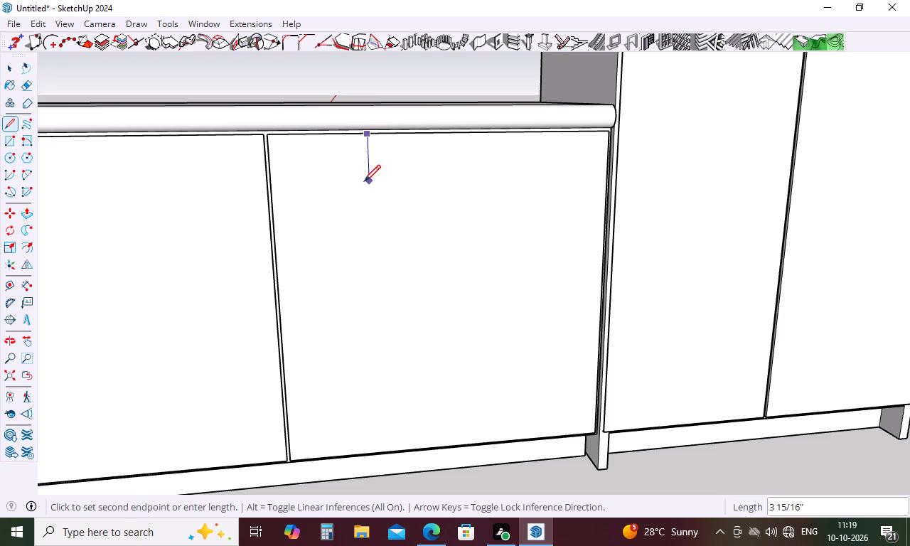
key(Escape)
Place two horizontal guides at 10-inch intervals down from the top edge of the base cabinet door beside the tall unit.
key(t)
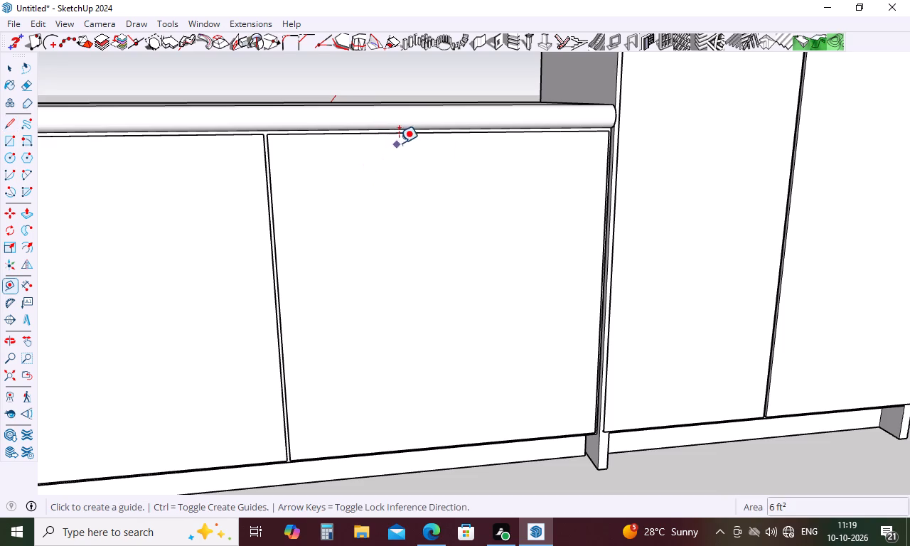
drag(406, 134, 406, 161)
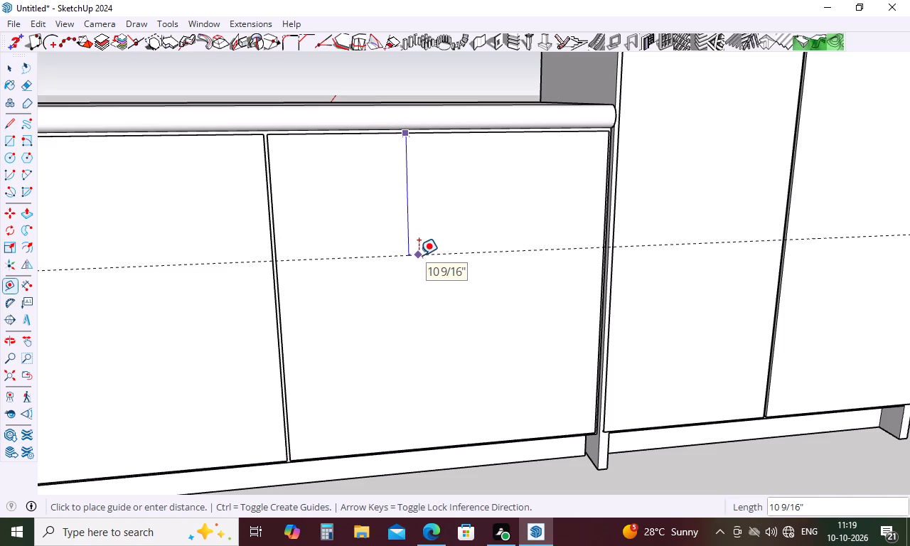
key(1)
key(0)
key(Return)
drag(429, 248, 429, 265)
key(1)
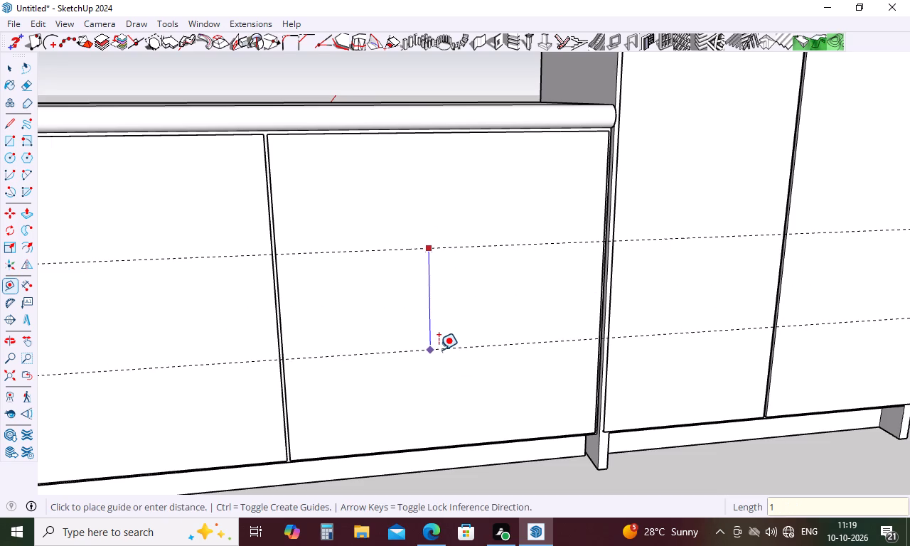
key(0)
key(Return)
key(Escape)
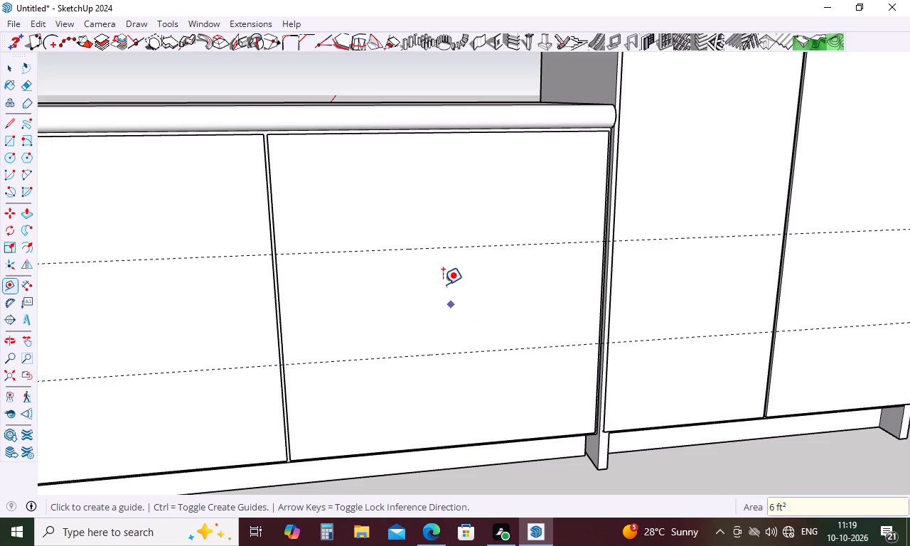
Add a parallel guide 0.3 inch above each of the two horizontal guides to mark the drawer gaps.
click(424, 249)
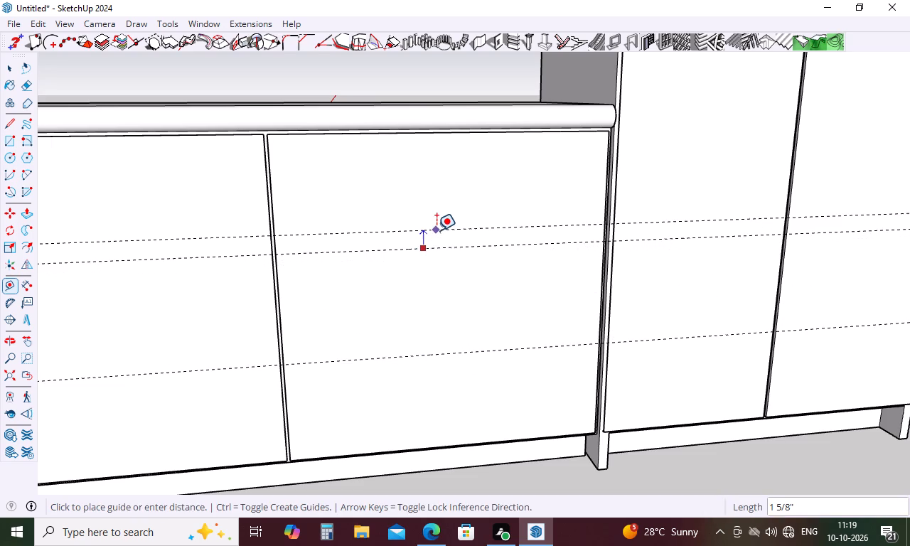
text(.3)
key(Return)
click(432, 355)
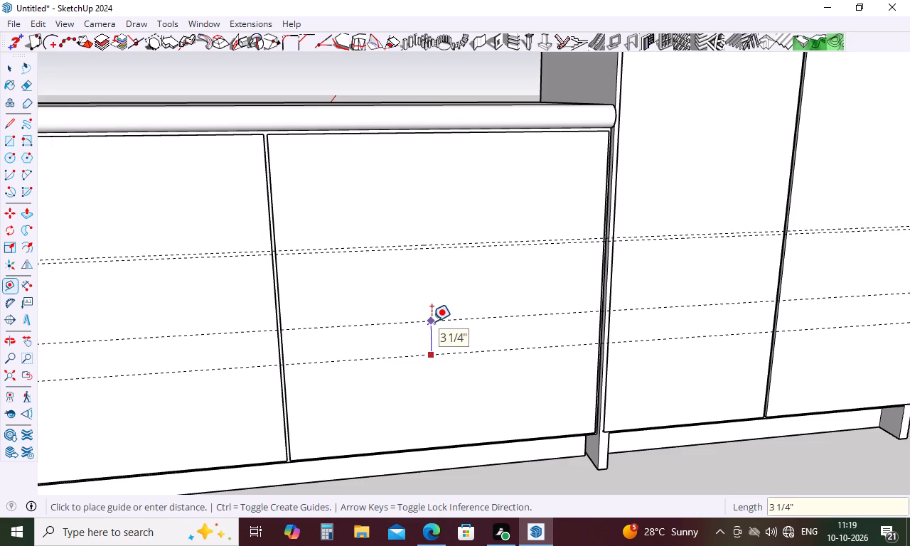
text(.3)
key(Return)
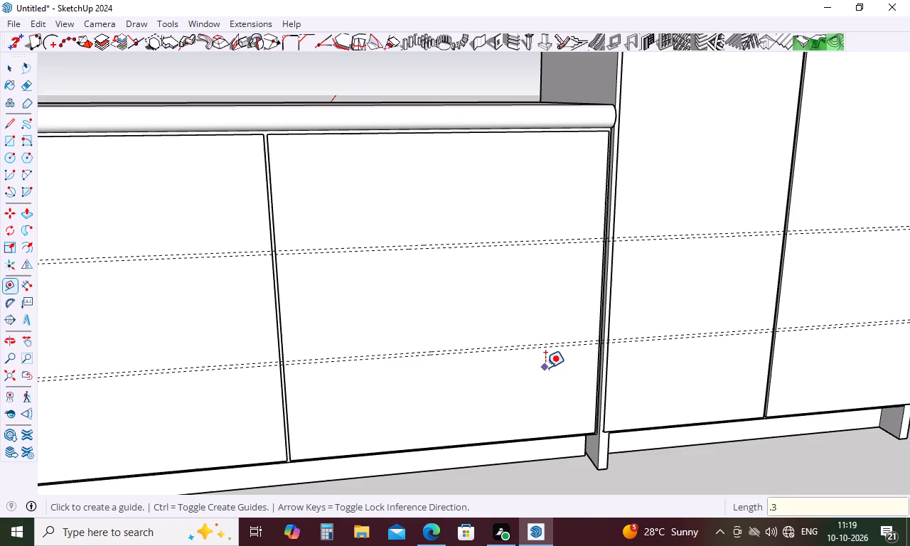
key(Escape)
Inside the base door group beside the tall unit, draw two door-wide lines along the upper pair of gap guides.
key(l)
scroll(291, 245, up, 5)
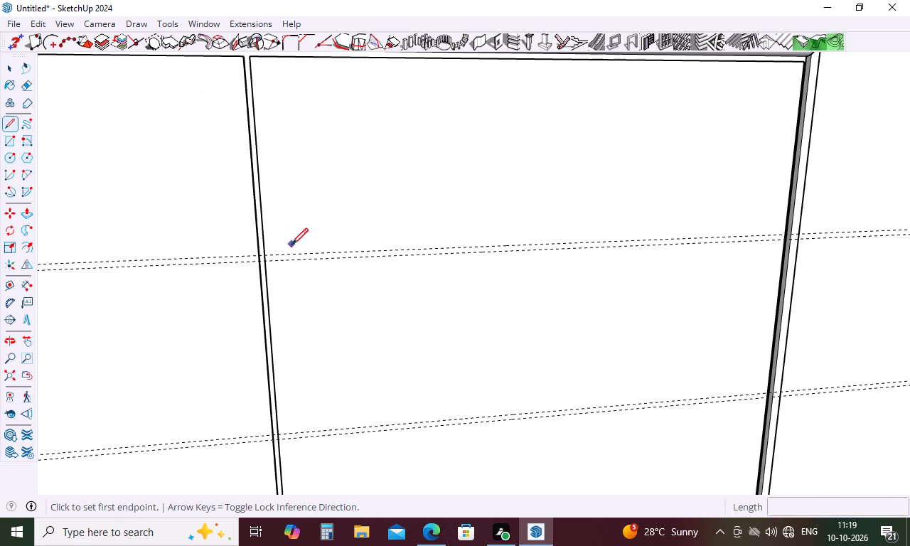
key(space)
double_click(318, 307)
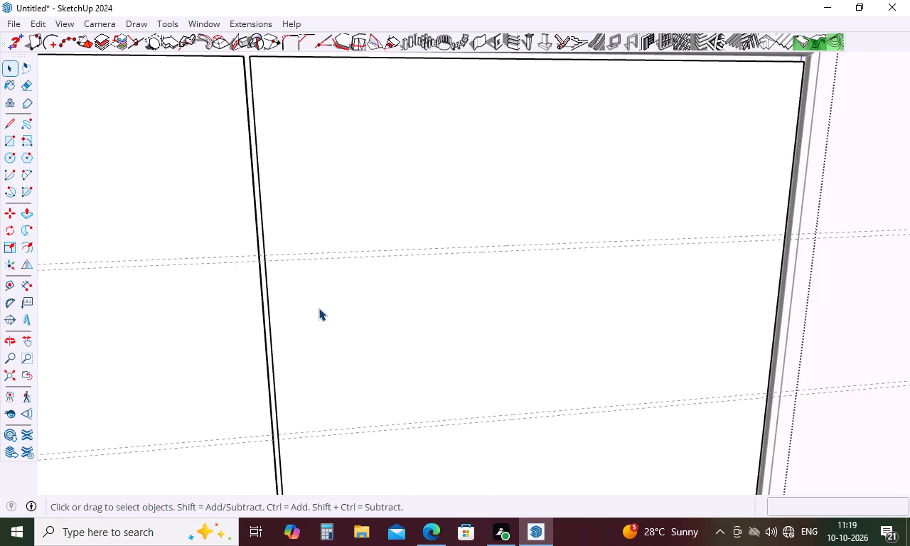
key(l)
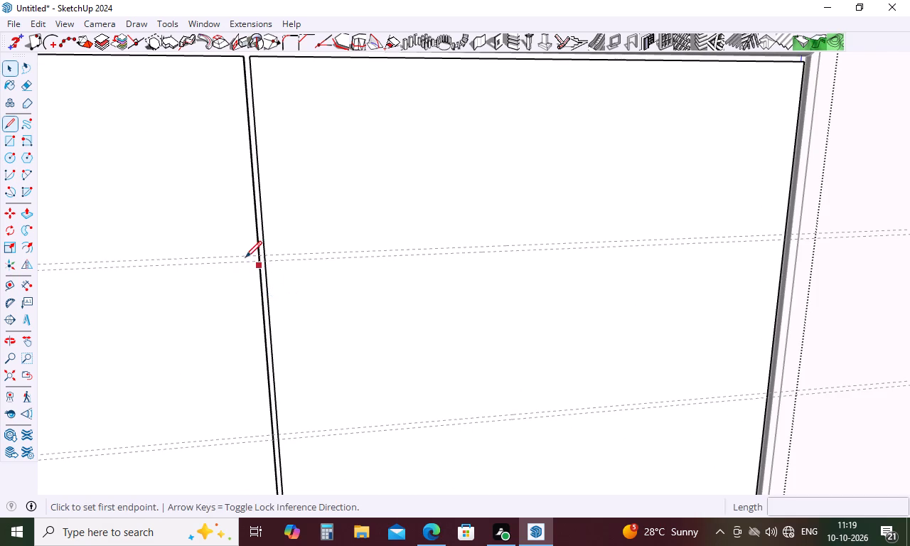
click(264, 252)
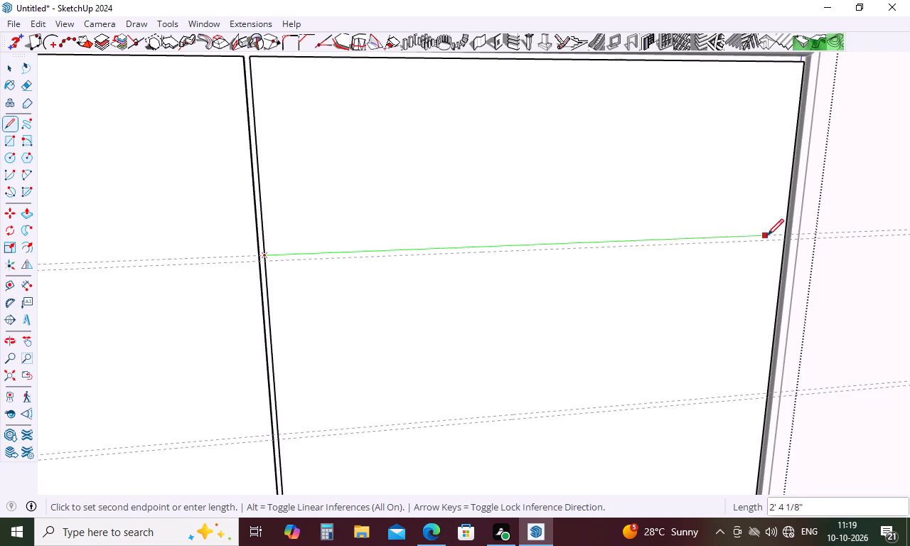
click(783, 234)
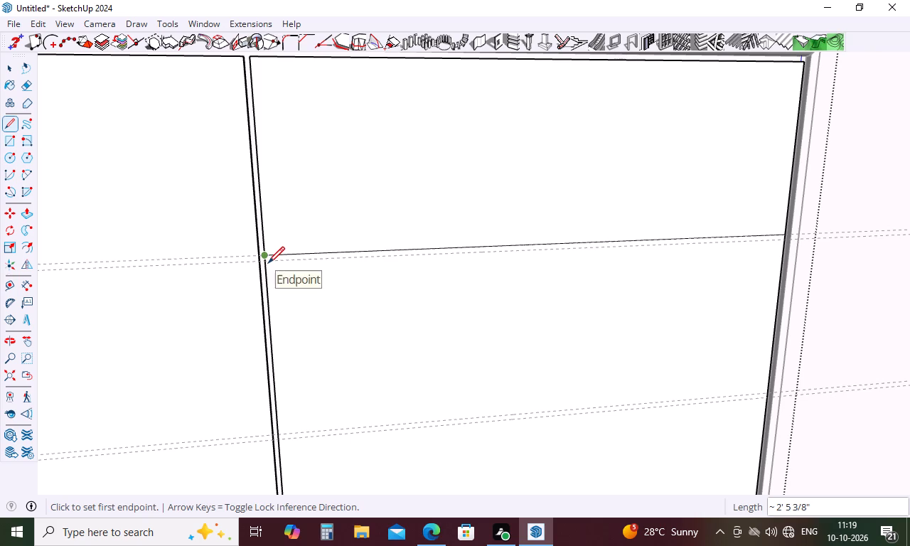
click(265, 264)
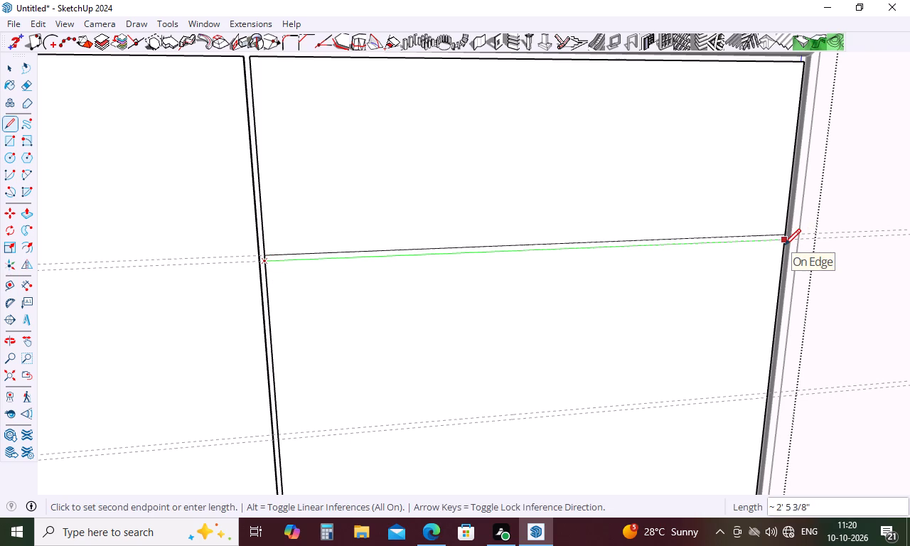
scroll(786, 245, up, 14)
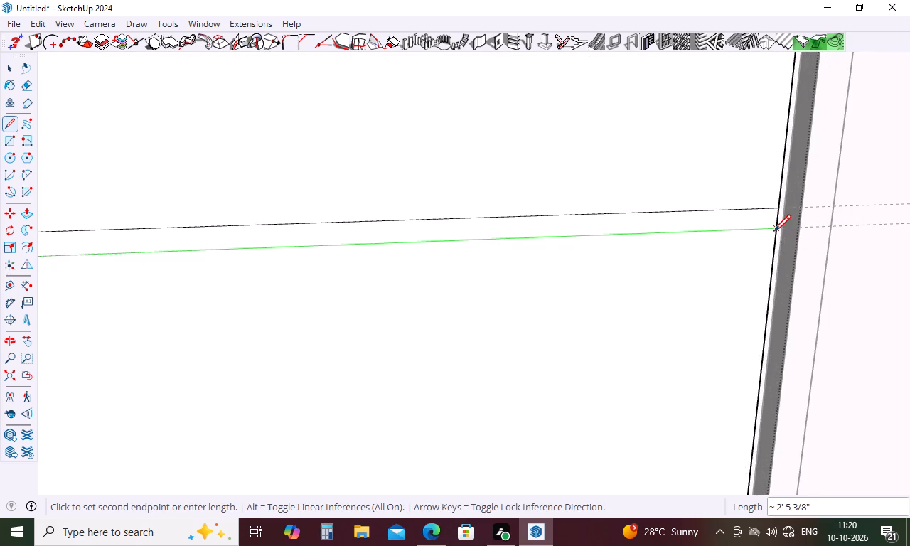
click(774, 231)
scroll(717, 190, down, 17)
scroll(717, 189, down, 5)
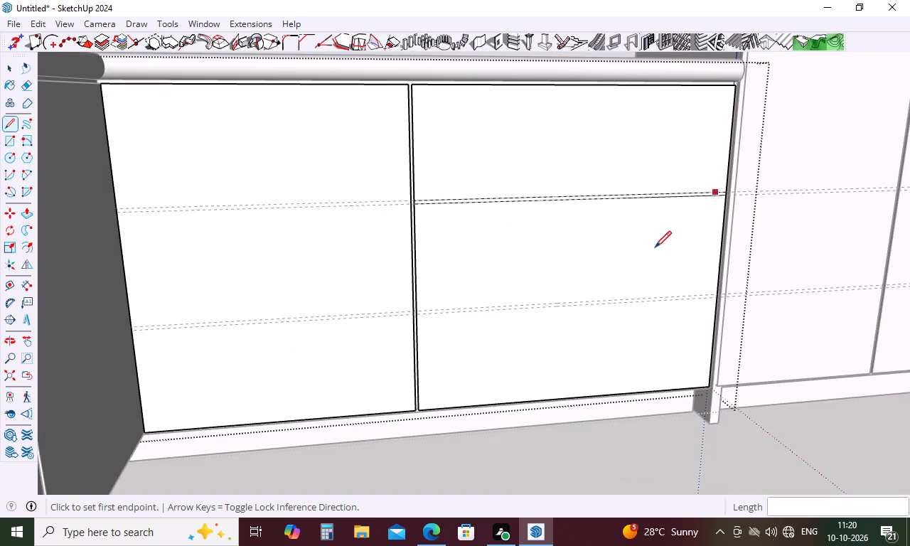
Draw two lines across the same door along the lower pair of gap guides.
scroll(416, 310, up, 10)
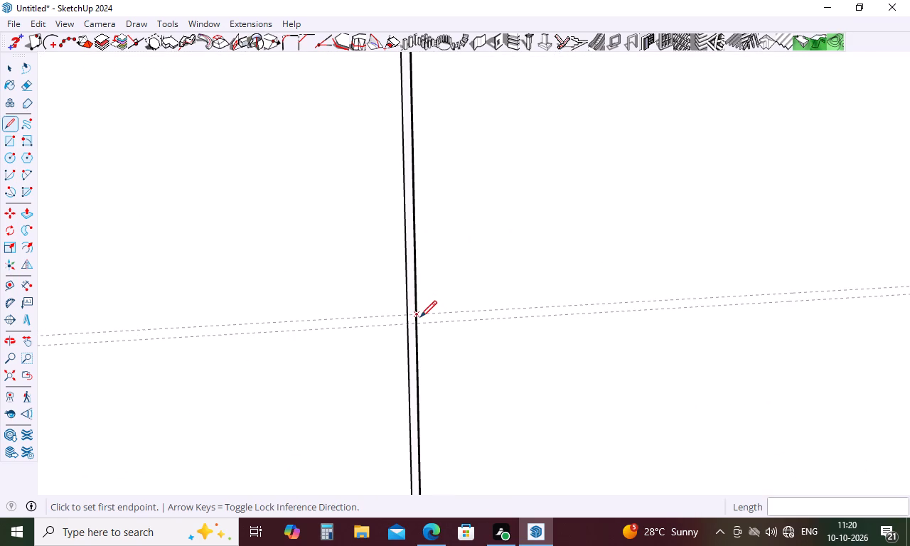
click(420, 317)
scroll(661, 286, down, 11)
scroll(574, 291, down, 5)
scroll(706, 294, up, 2)
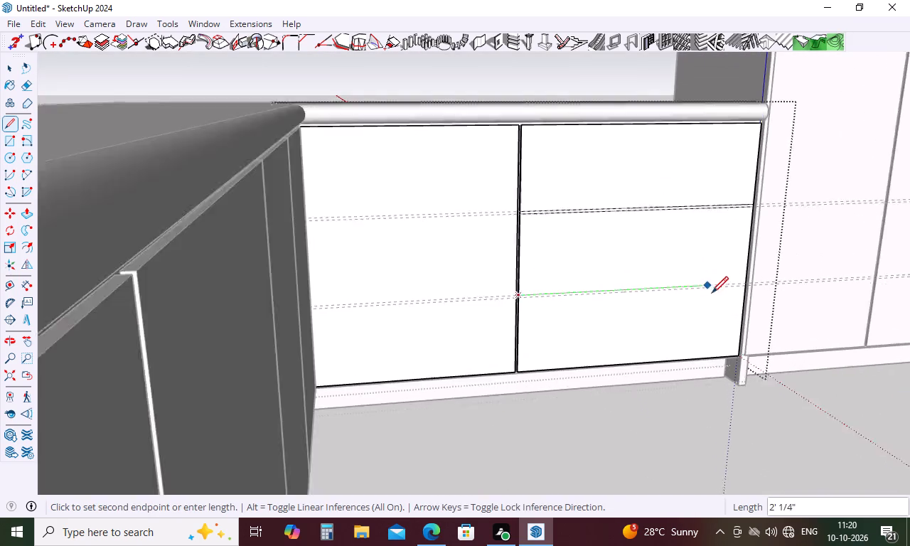
scroll(712, 293, up, 2)
scroll(777, 277, up, 9)
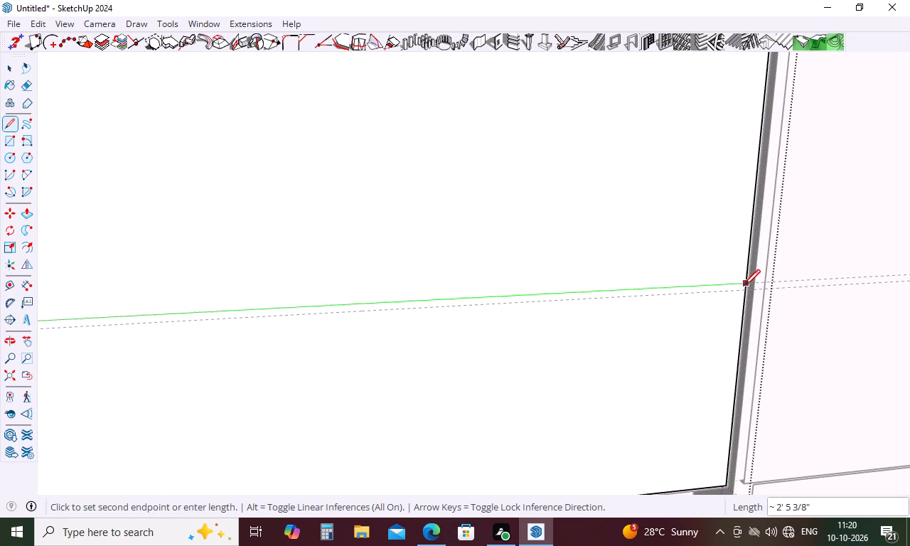
click(746, 285)
click(746, 292)
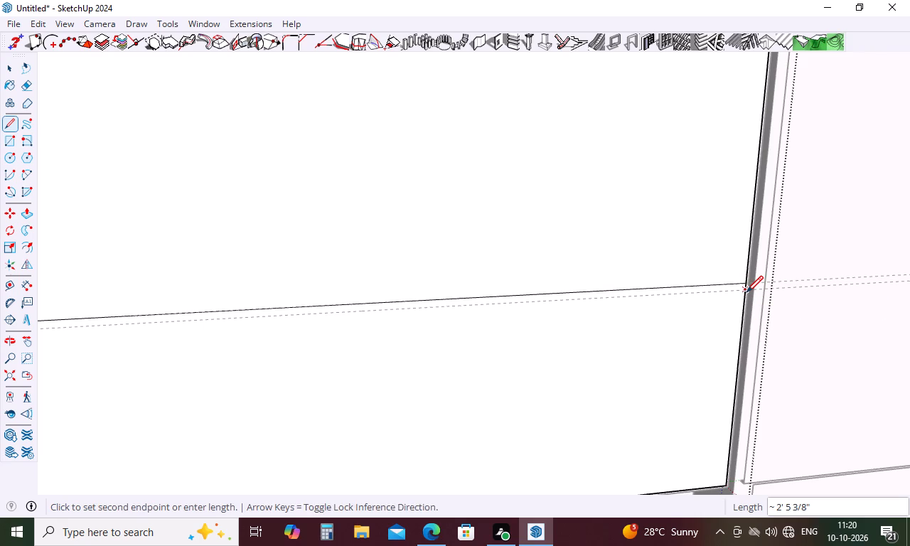
scroll(198, 323, down, 6)
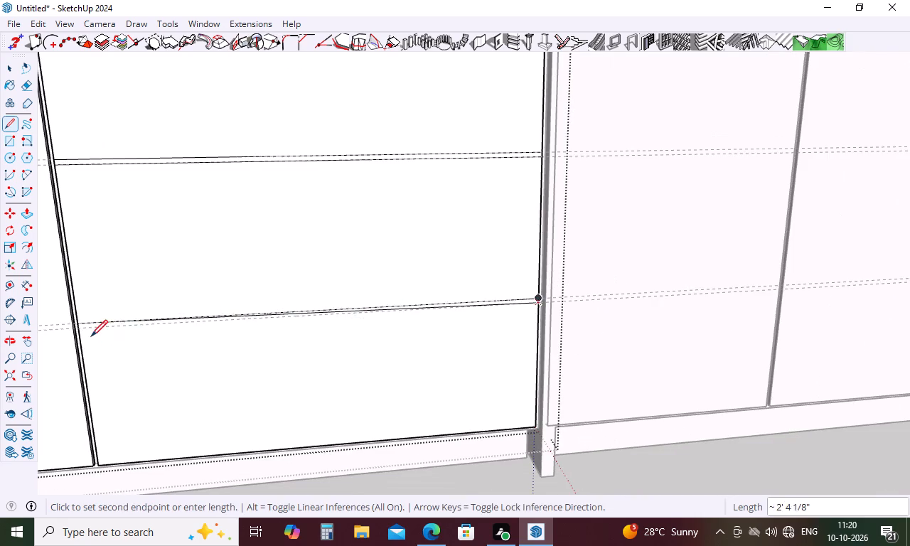
scroll(70, 328, up, 15)
click(90, 328)
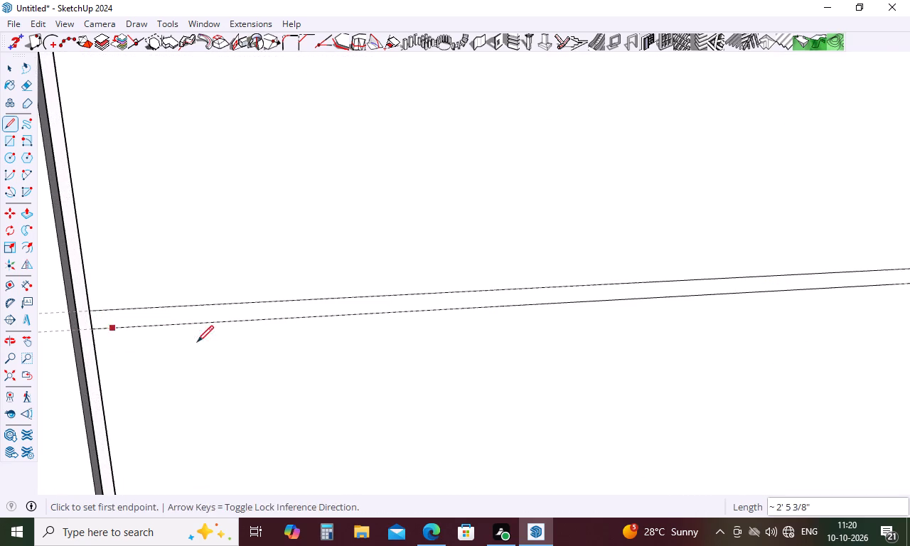
Push both narrow gap strips 0.3 inch into the door to separate three drawer fronts, and leave the group.
key(space)
key(p)
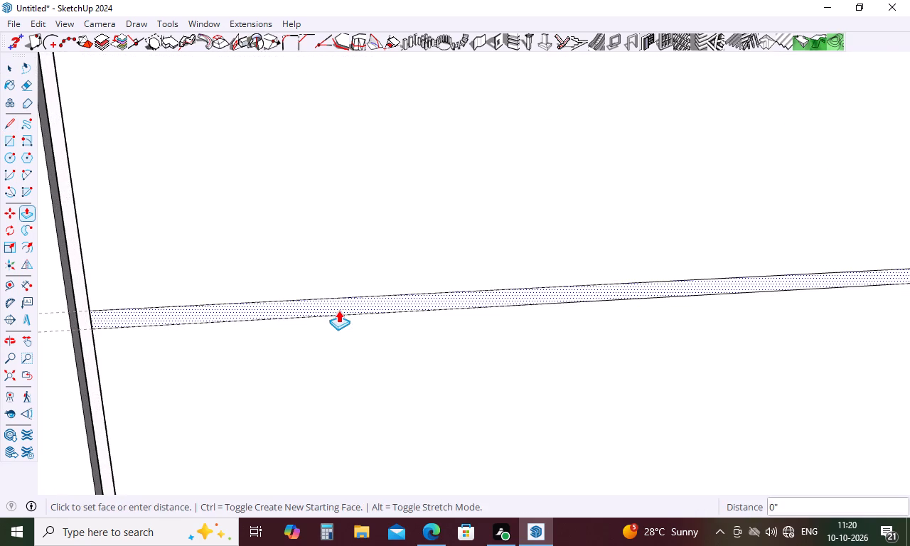
click(338, 310)
key(period)
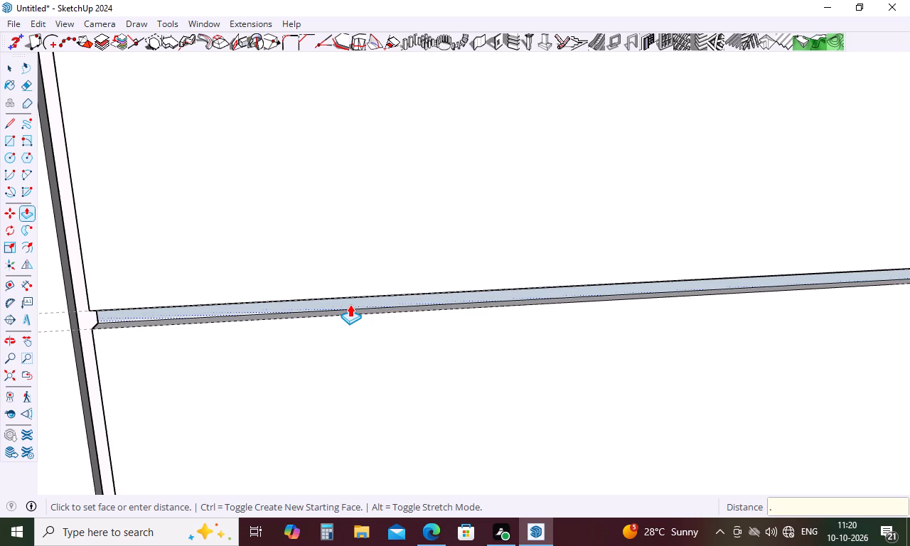
key(3)
key(Return)
scroll(350, 342, down, 10)
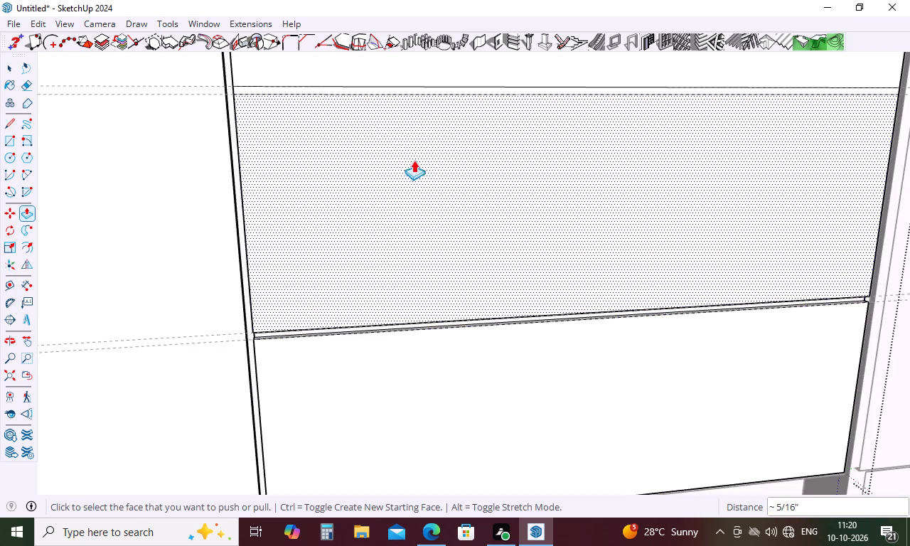
double_click(459, 88)
scroll(441, 212, down, 10)
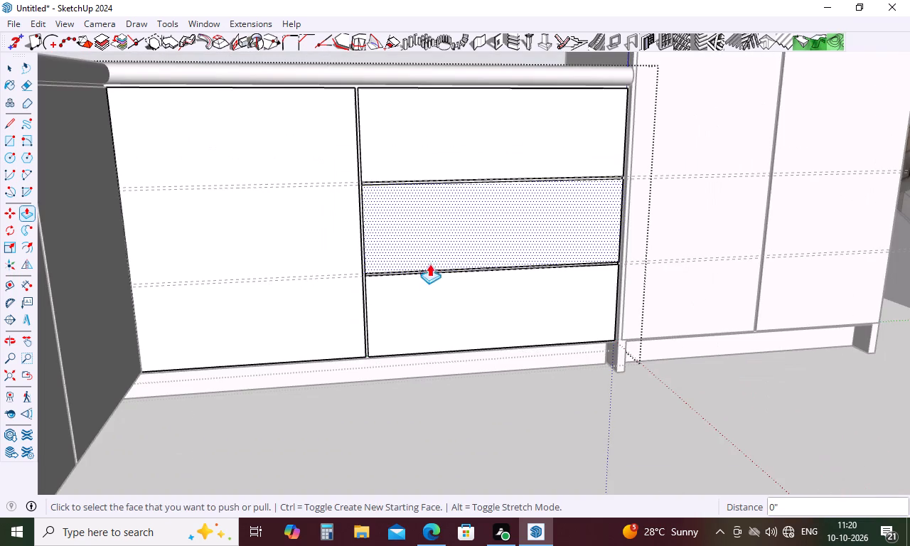
key(space)
click(402, 443)
Move the reference image about 12' 6" from the fridge opening to open space beyond the drawer end of the base cabinets.
scroll(358, 293, down, 11)
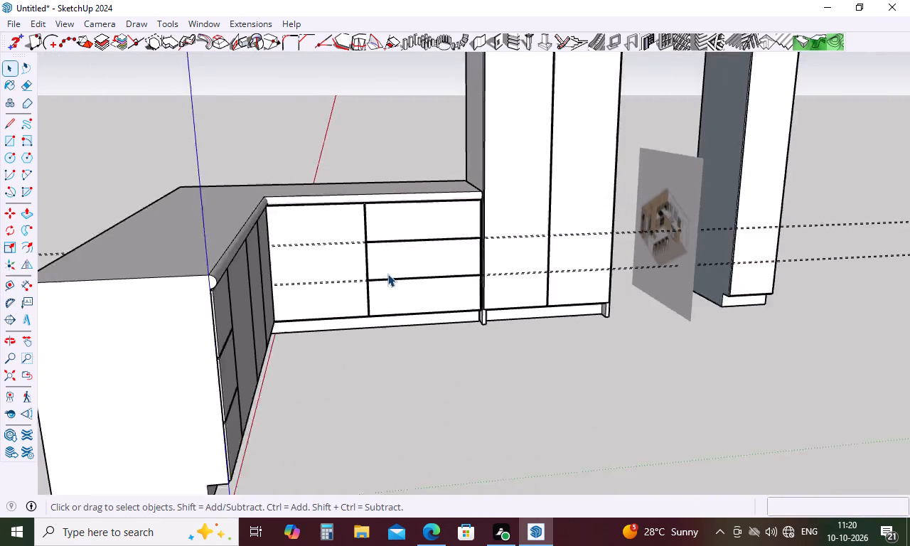
scroll(643, 212, up, 7)
scroll(618, 284, up, 11)
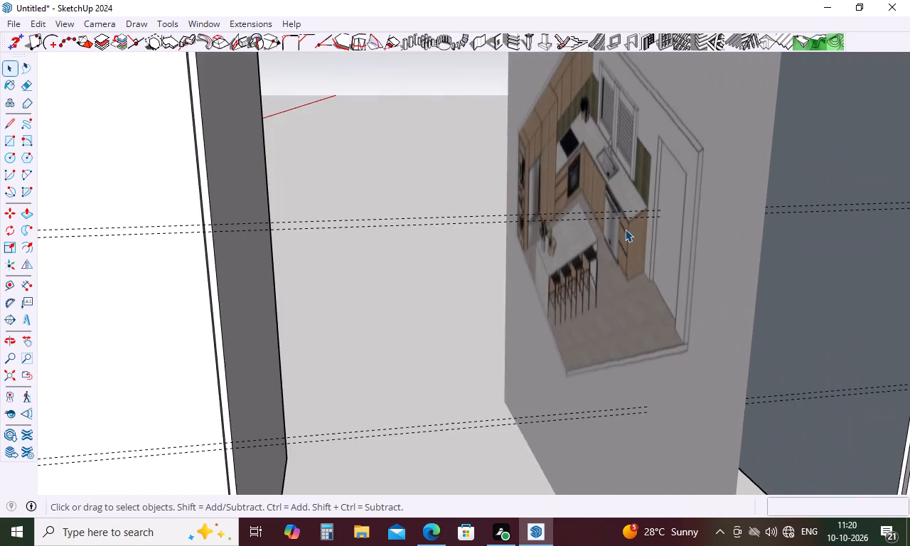
scroll(625, 229, up, 6)
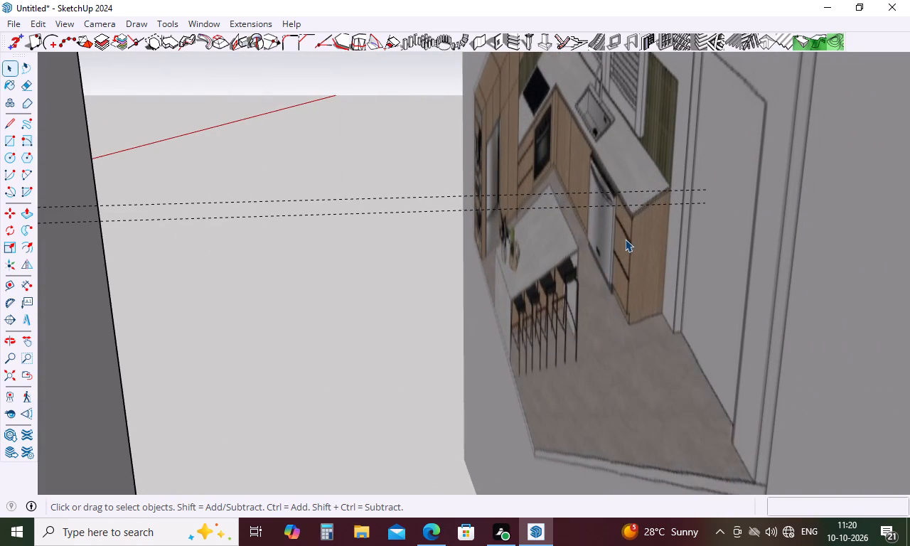
key(m)
click(616, 323)
scroll(395, 271, down, 20)
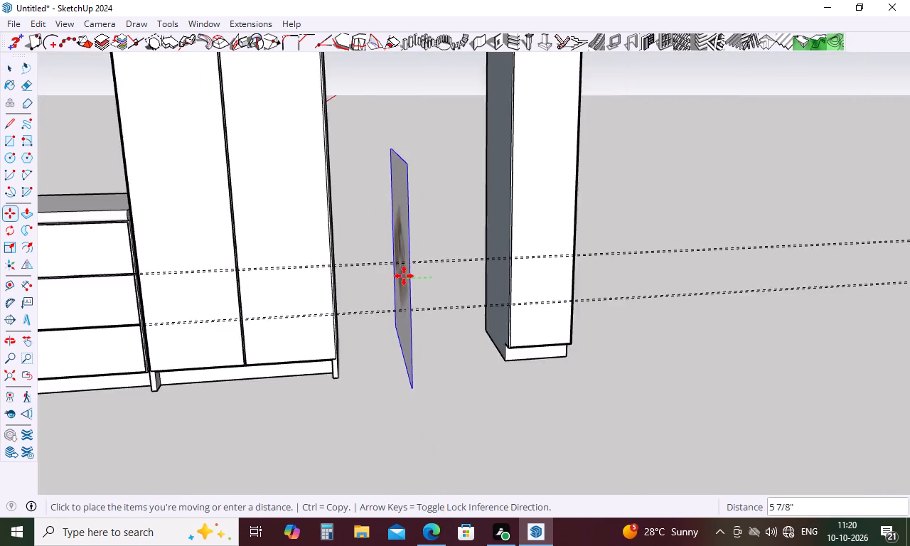
scroll(404, 276, down, 4)
scroll(463, 340, down, 5)
middle_drag(590, 343, 209, 349)
click(238, 283)
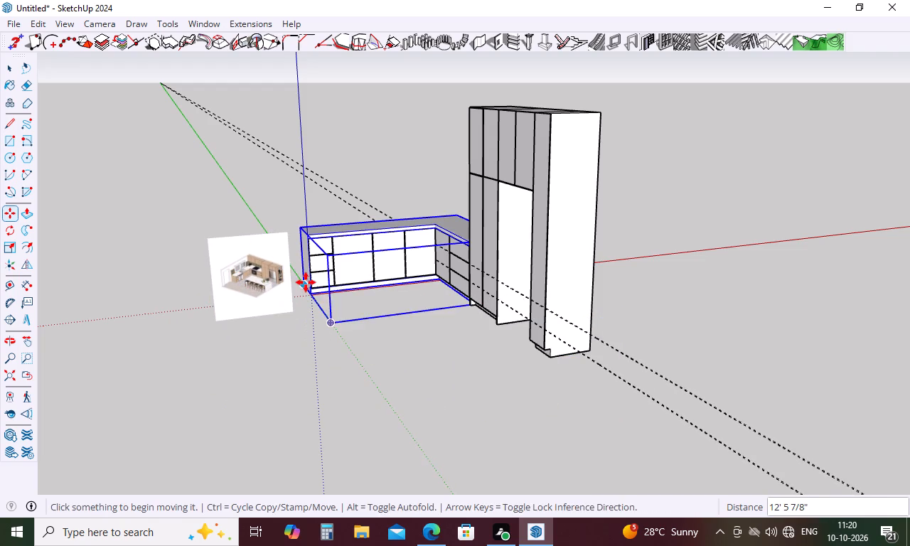
key(space)
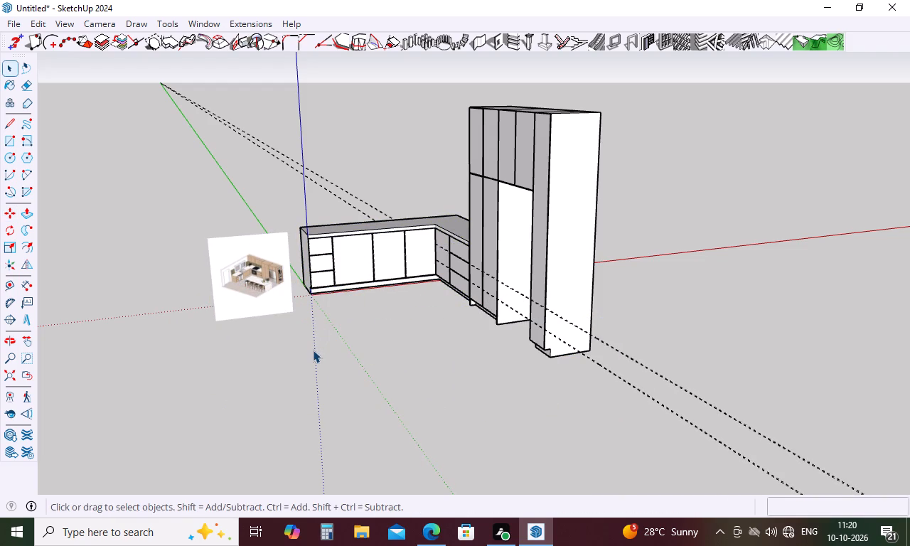
Enlarge the reference image by scaling its width by about 2.31 and its height by about 2.41.
key(s)
click(231, 275)
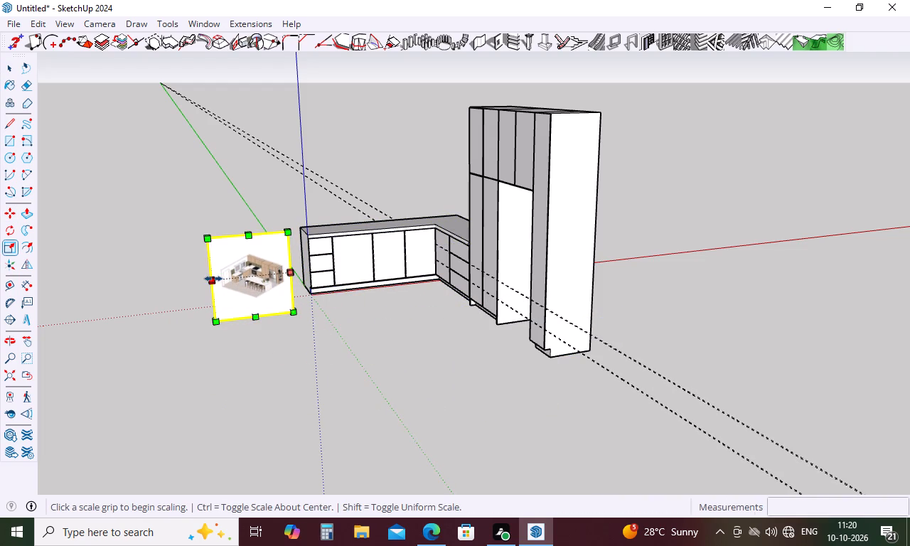
click(213, 279)
click(100, 300)
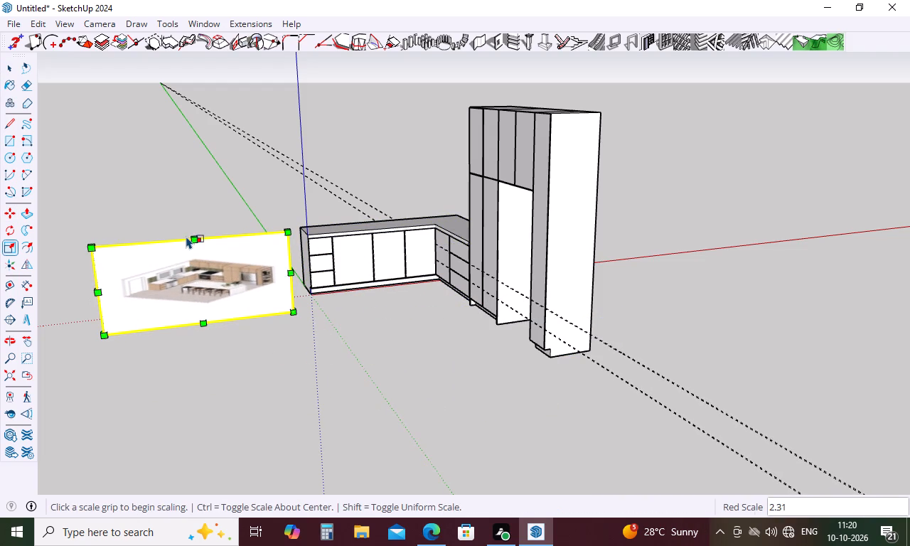
click(186, 236)
click(213, 112)
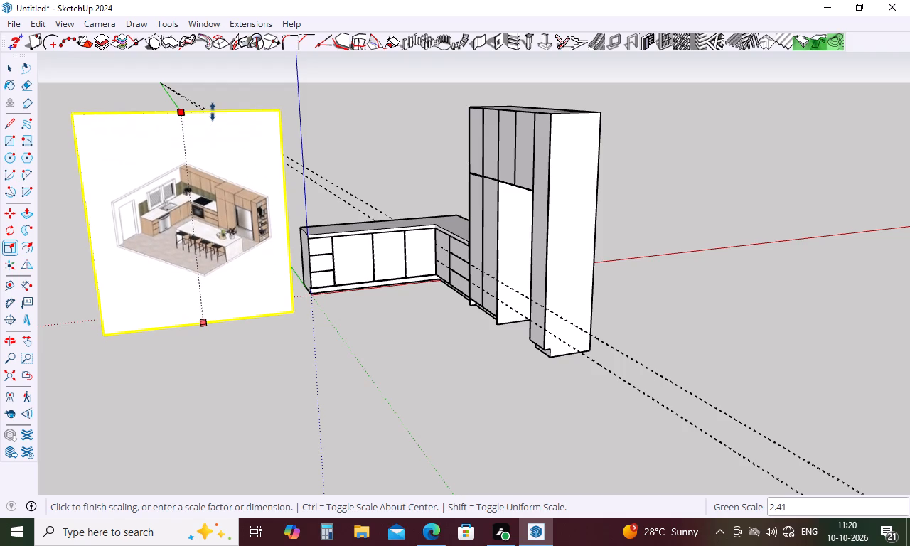
key(space)
click(230, 382)
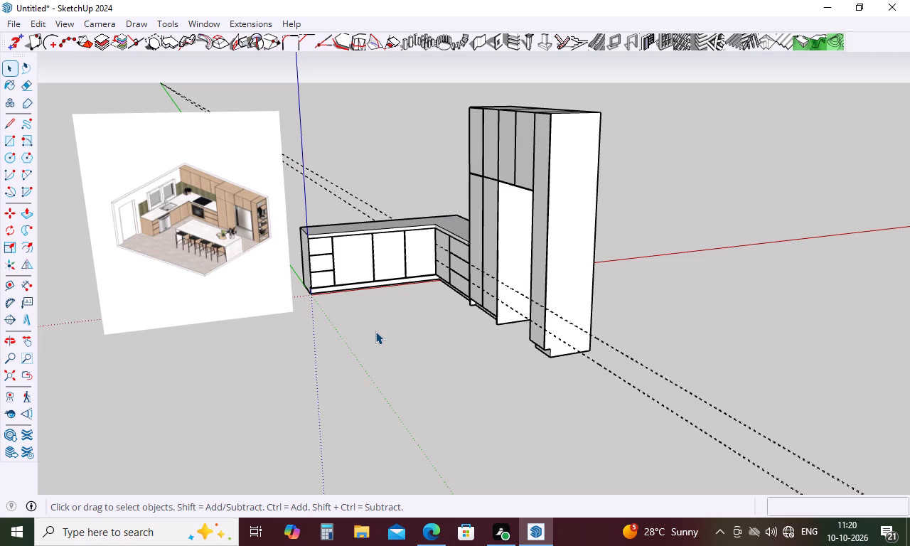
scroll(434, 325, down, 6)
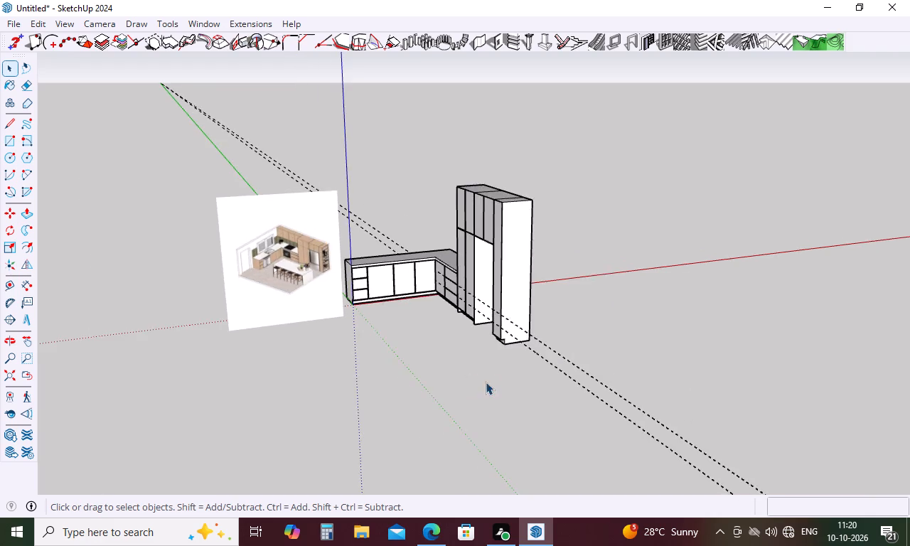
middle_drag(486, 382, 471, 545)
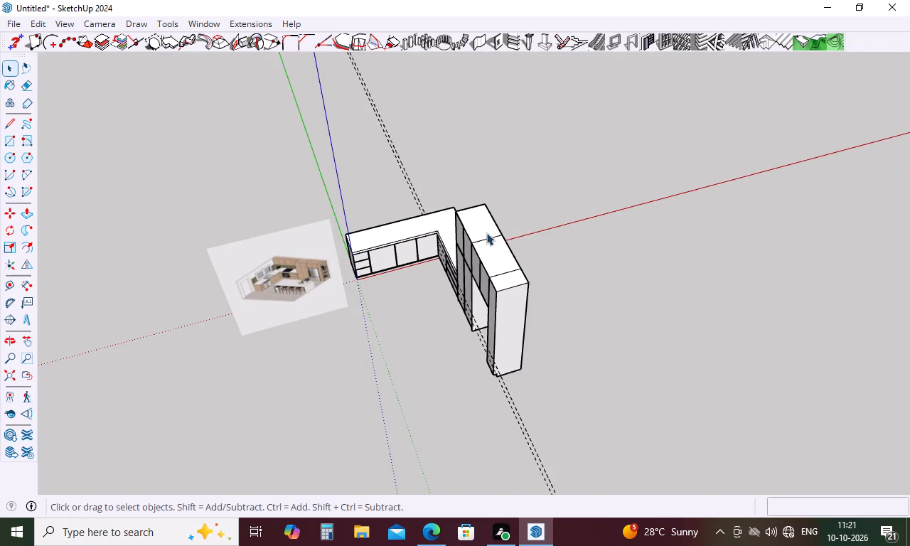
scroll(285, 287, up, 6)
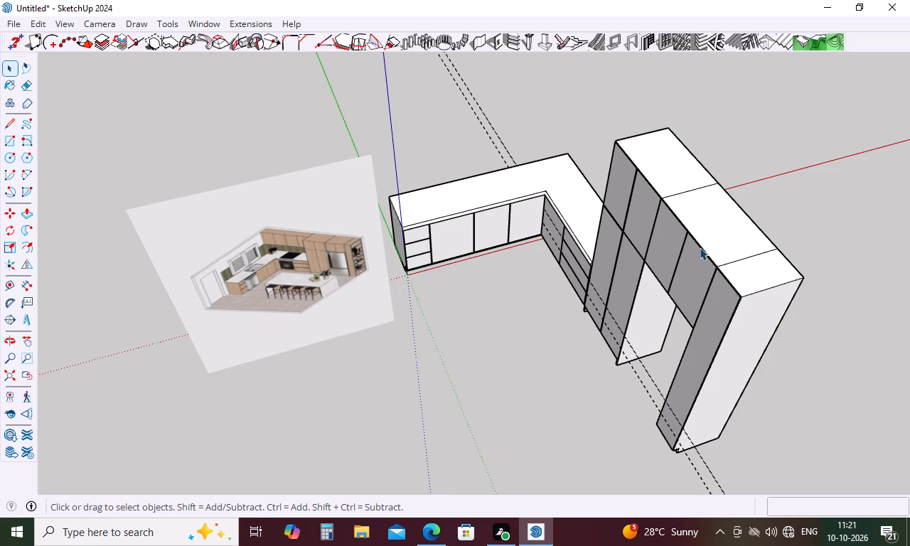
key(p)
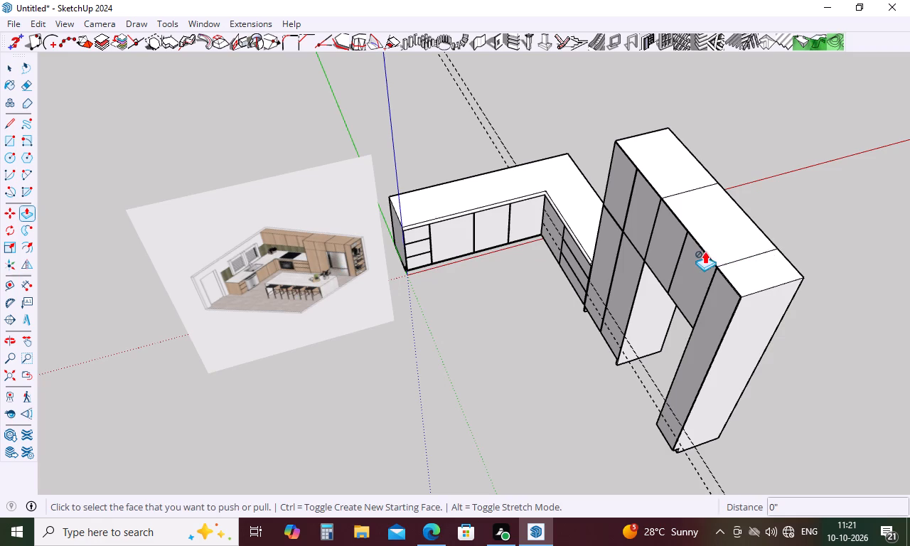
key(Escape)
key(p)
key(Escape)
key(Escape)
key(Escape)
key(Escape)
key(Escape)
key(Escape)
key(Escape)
Examine the wall cabinets beside the tall unit in the reference image.
key(p)
key(Escape)
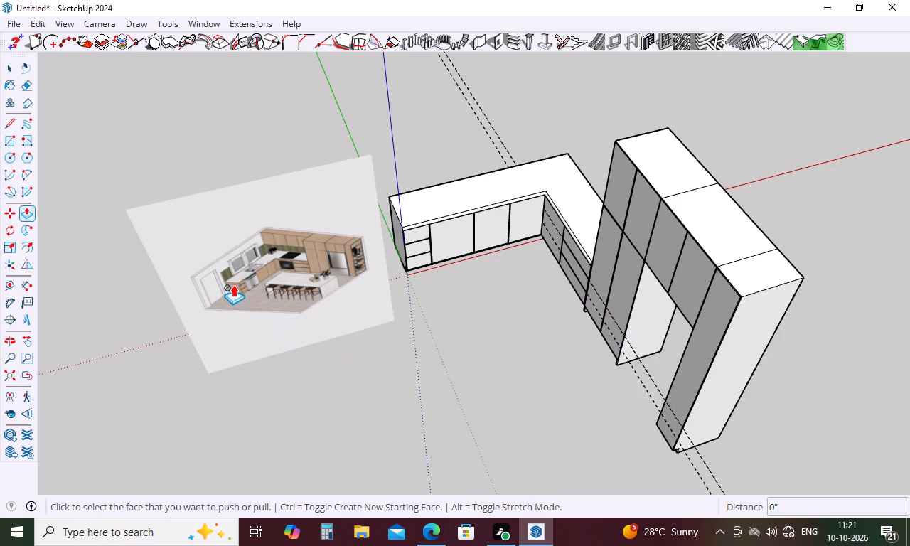
scroll(284, 243, up, 5)
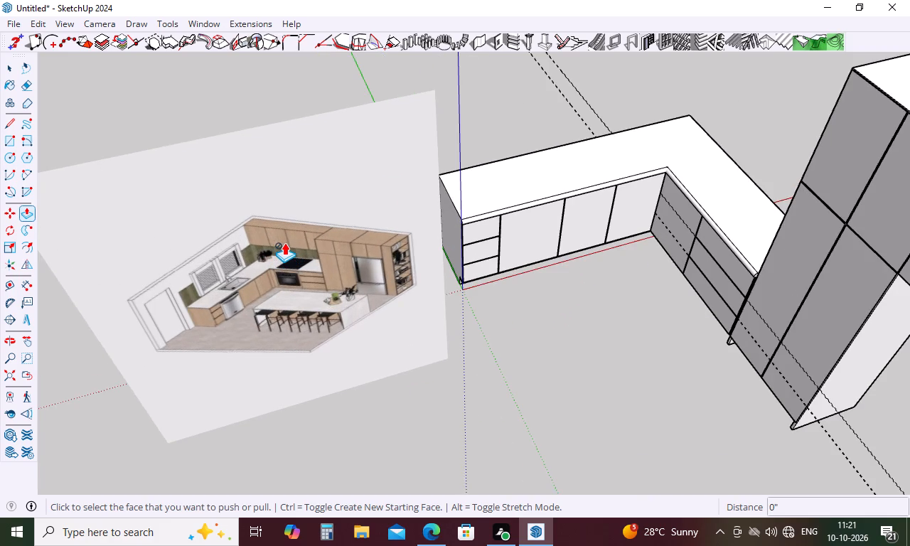
middle_drag(307, 274, 311, 277)
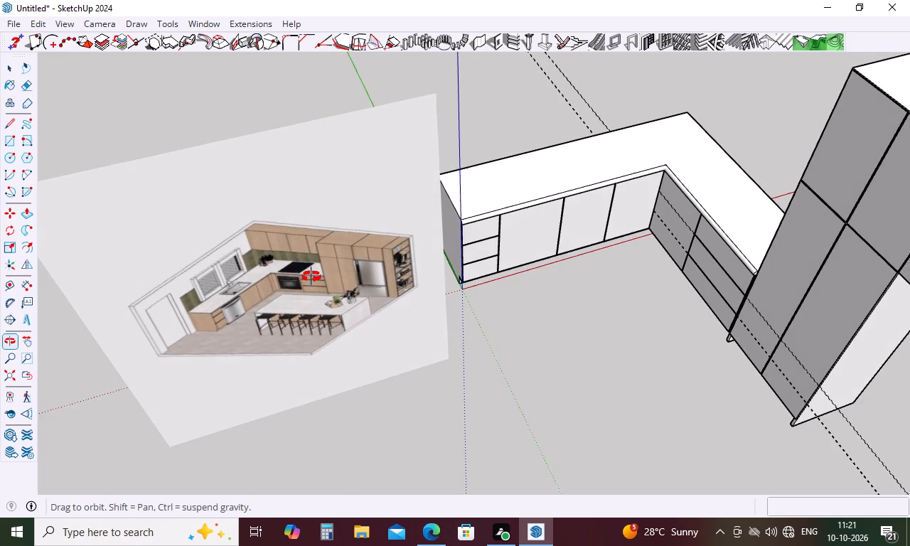
middle_drag(311, 277, 302, 235)
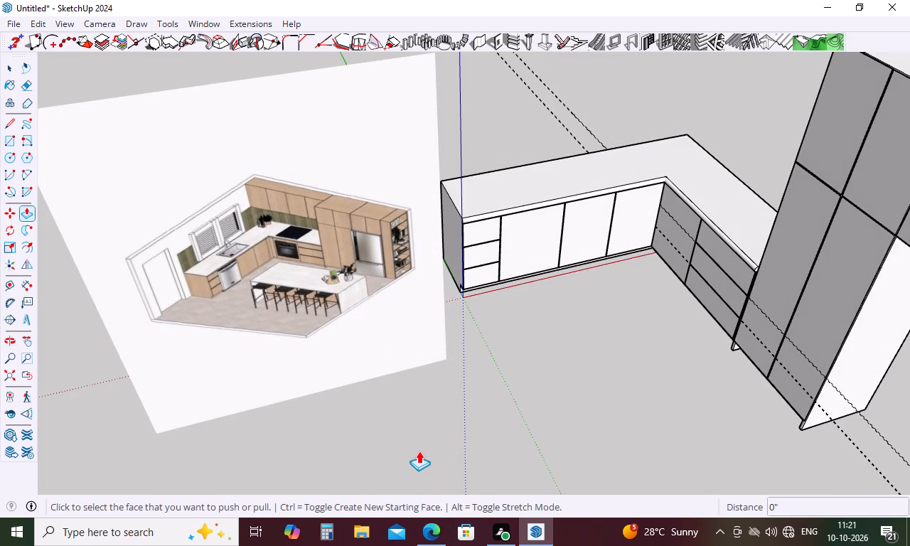
scroll(326, 193, up, 4)
middle_drag(323, 202, 341, 294)
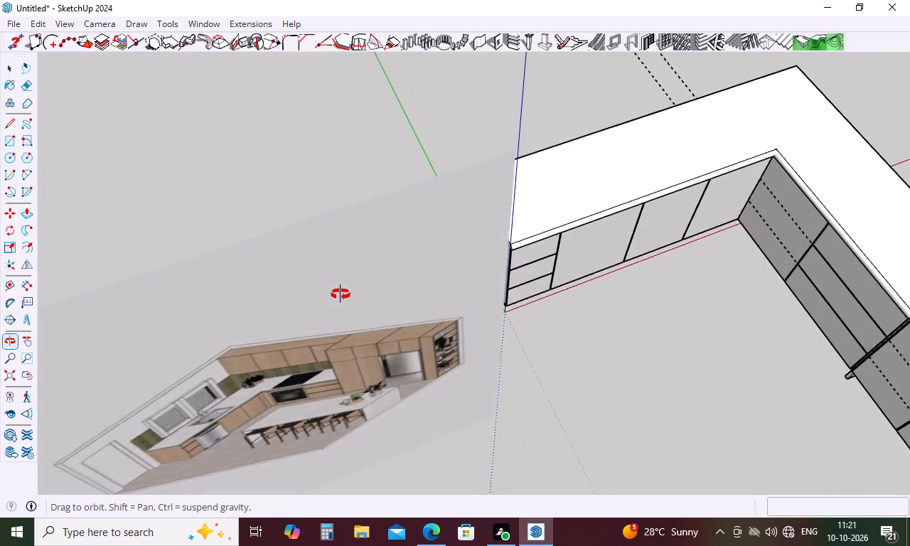
middle_drag(341, 294, 350, 190)
scroll(311, 200, down, 5)
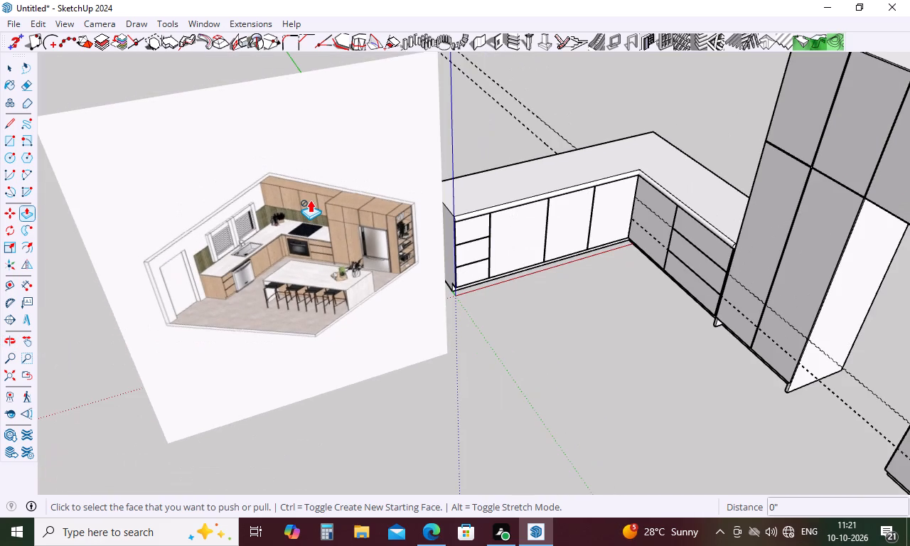
key(Escape)
scroll(414, 257, down, 4)
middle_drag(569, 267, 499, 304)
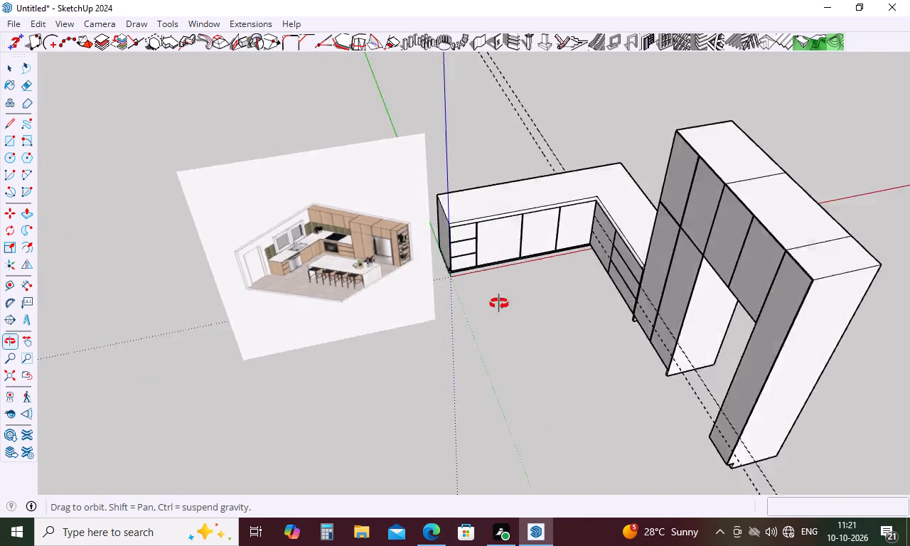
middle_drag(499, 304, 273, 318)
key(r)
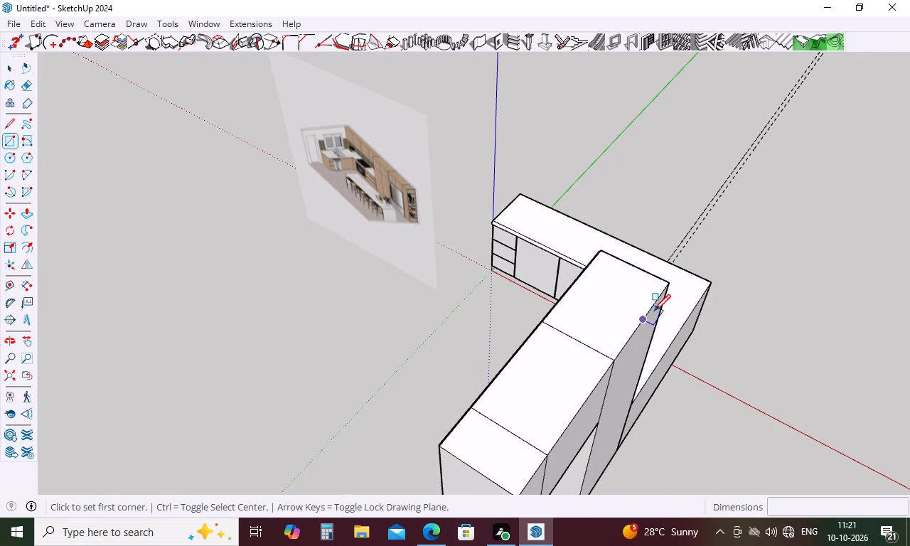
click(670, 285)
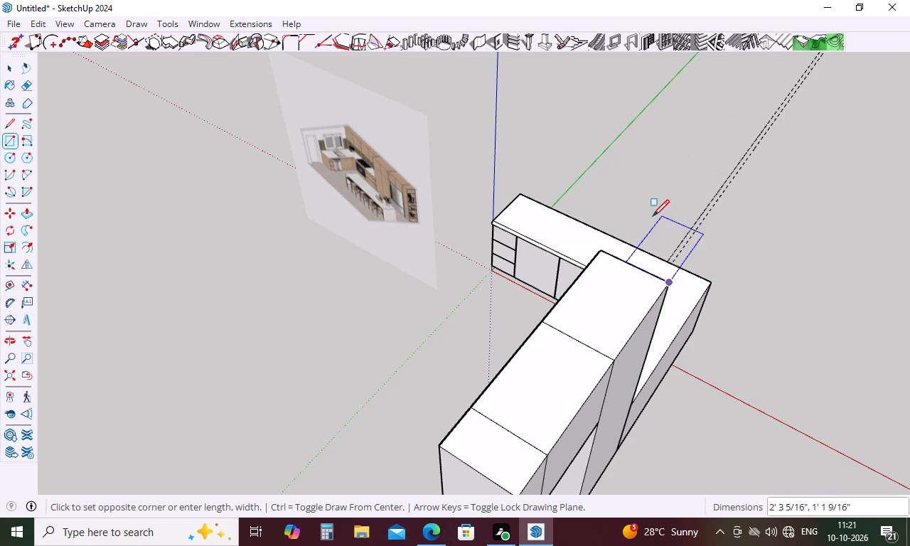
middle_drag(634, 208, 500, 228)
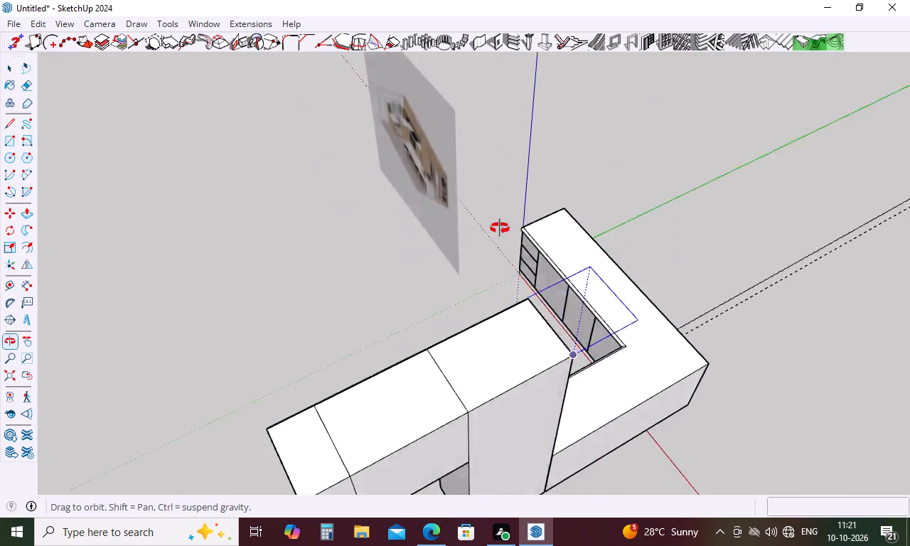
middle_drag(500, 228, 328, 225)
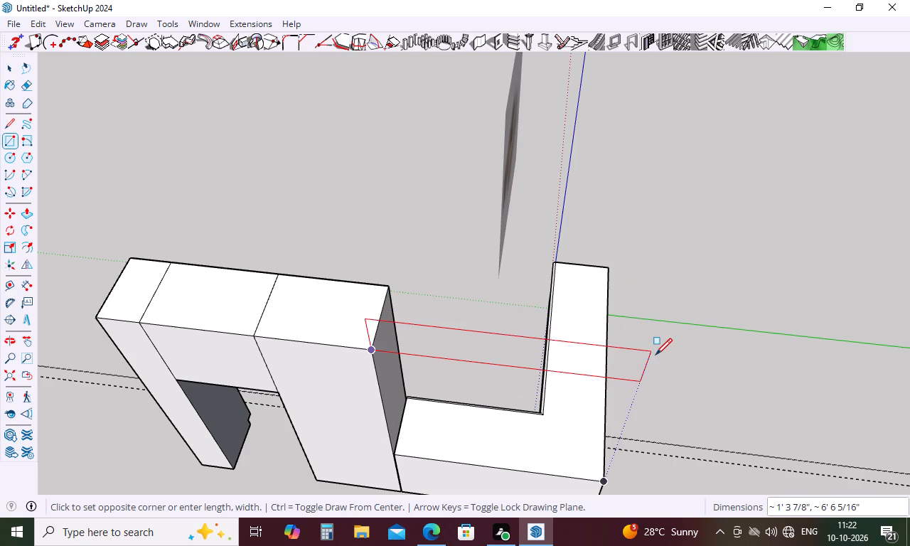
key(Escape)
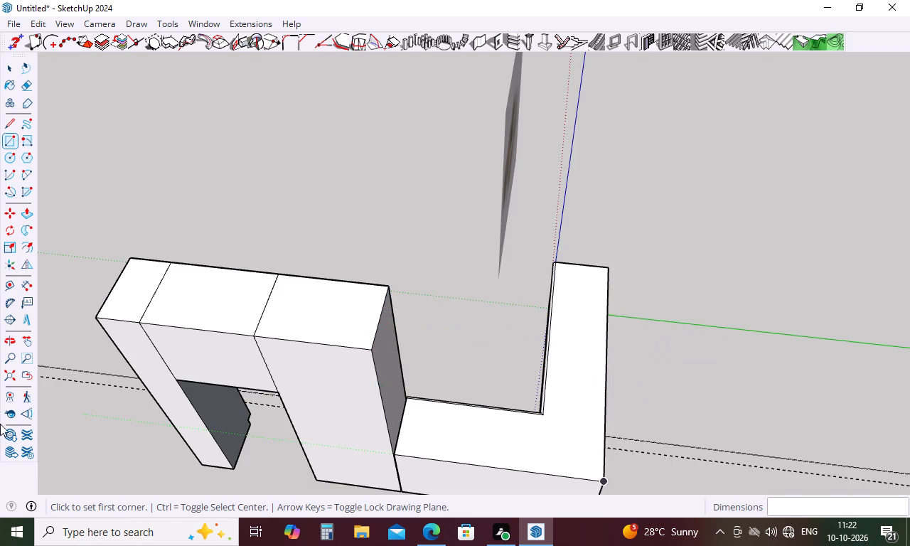
Measure the countertop's back edge from the tall unit to the outer corner.
click(26, 298)
click(28, 285)
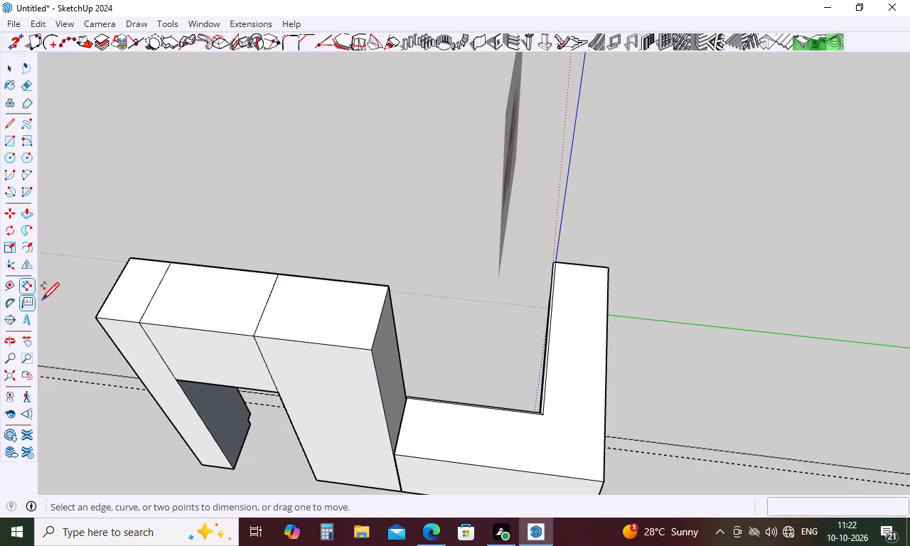
click(398, 455)
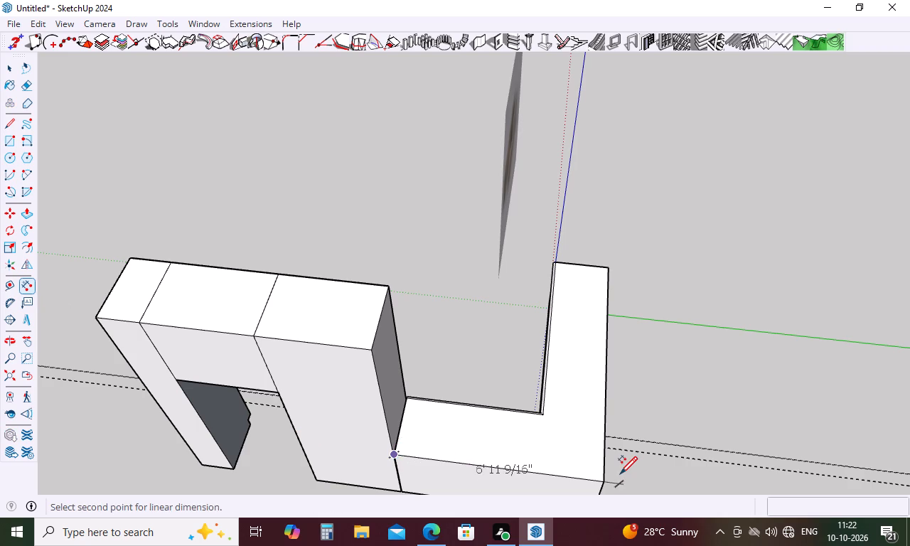
key(Escape)
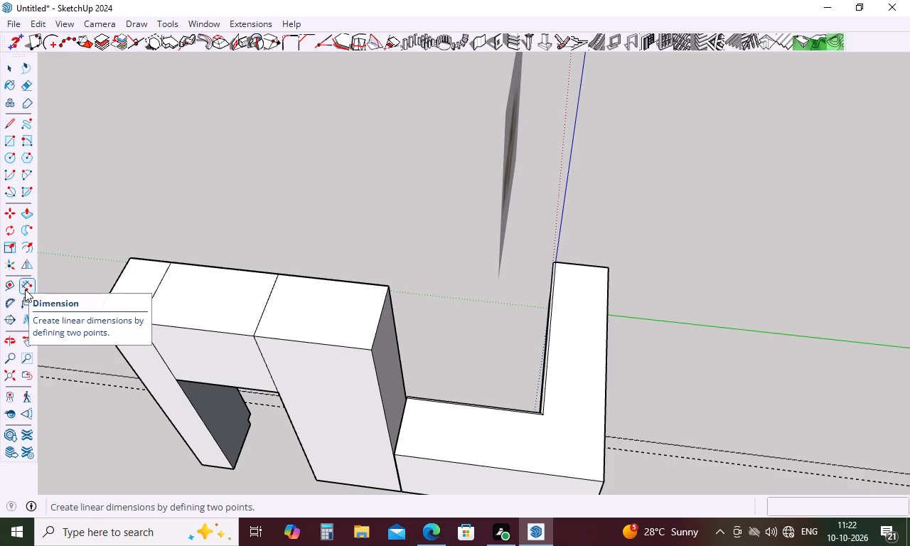
Draw a 6'6" by 1' horizontal rectangle from the tall unit's top back corner, extending over the countertop.
key(r)
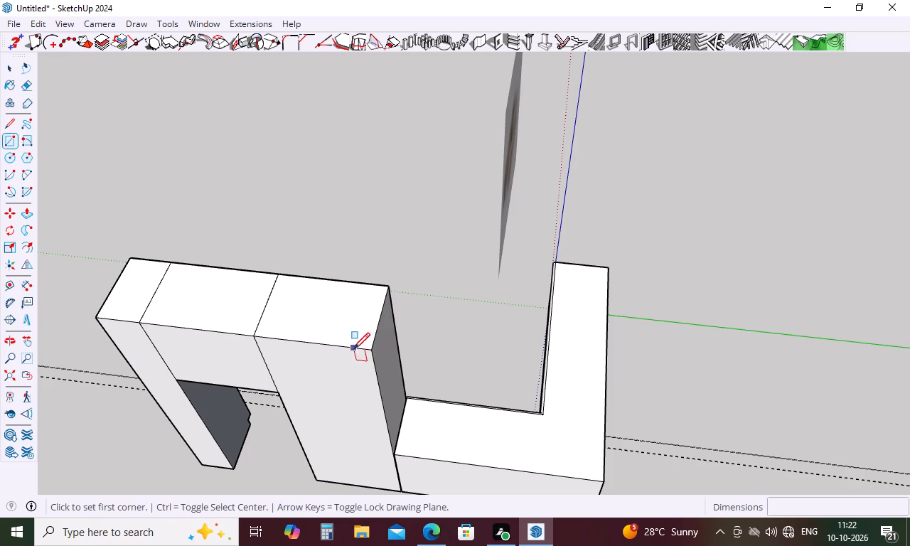
click(372, 351)
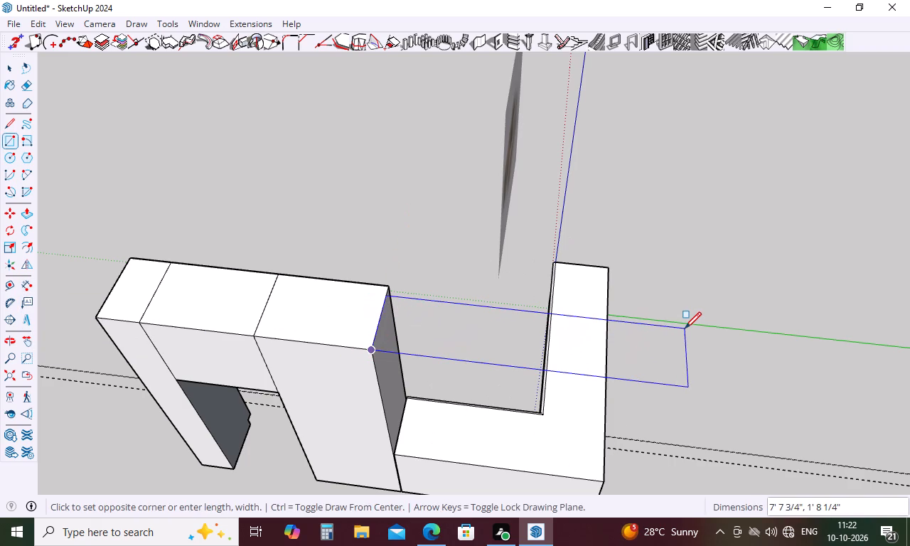
text(6'6")
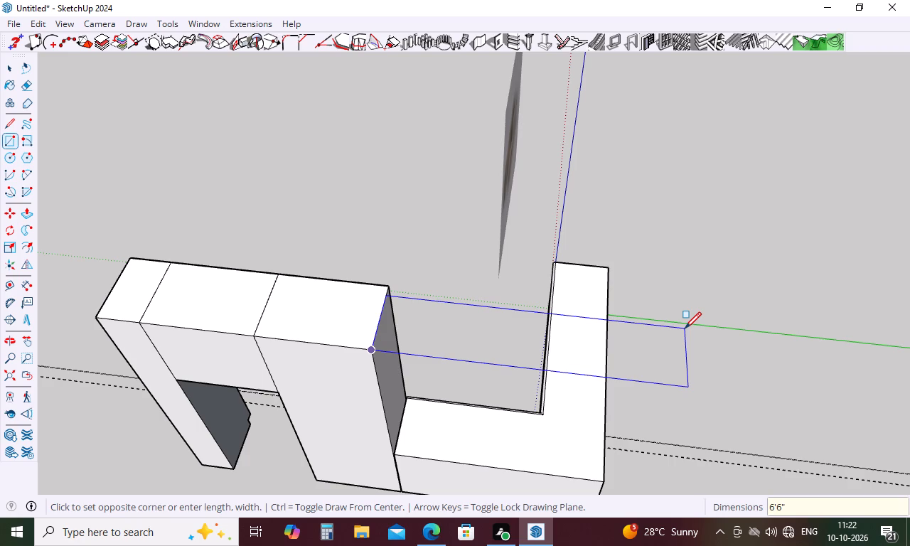
key(comma)
key(1)
key(apostrophe)
key(Return)
Compare the new overhead rectangle and tall unit with the wall cabinets in the reference image.
middle_drag(685, 350, 366, 344)
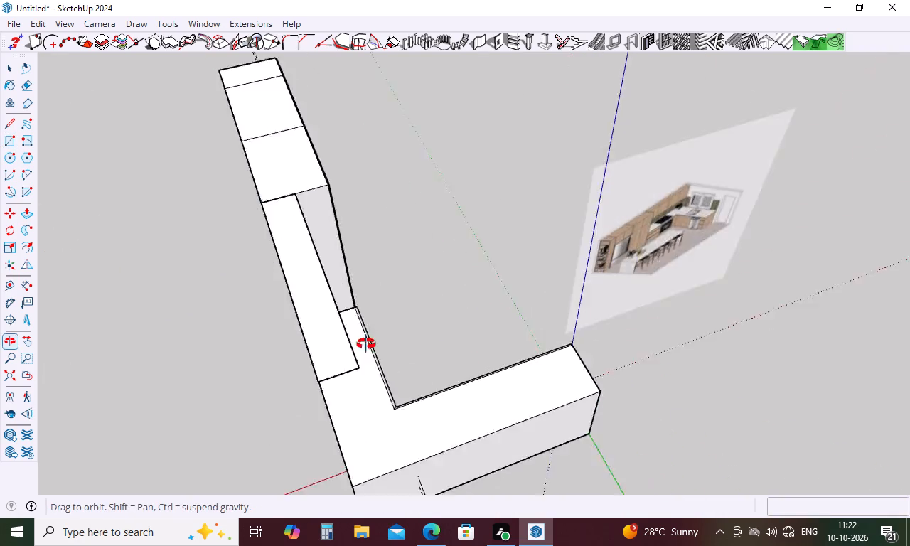
middle_drag(366, 344, 157, 331)
scroll(284, 327, down, 3)
middle_drag(409, 327, 41, 312)
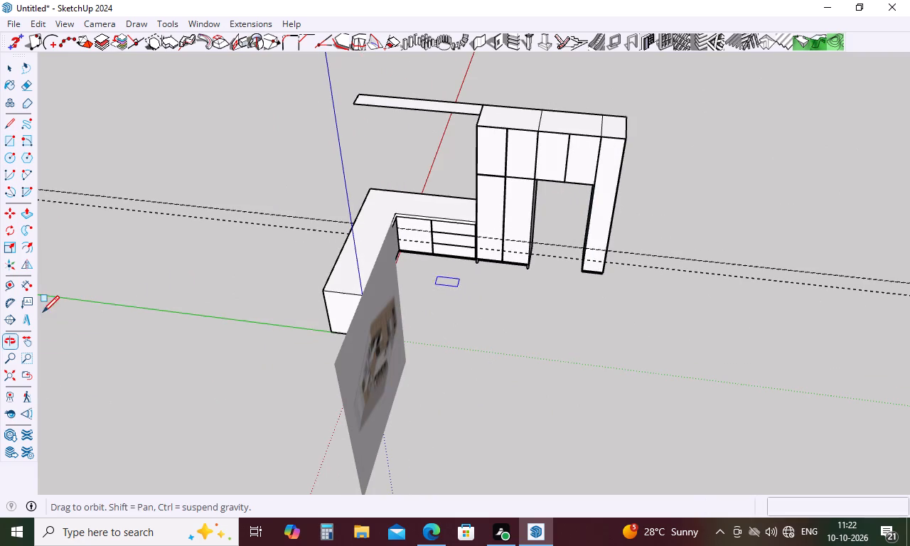
middle_drag(661, 239, 633, 139)
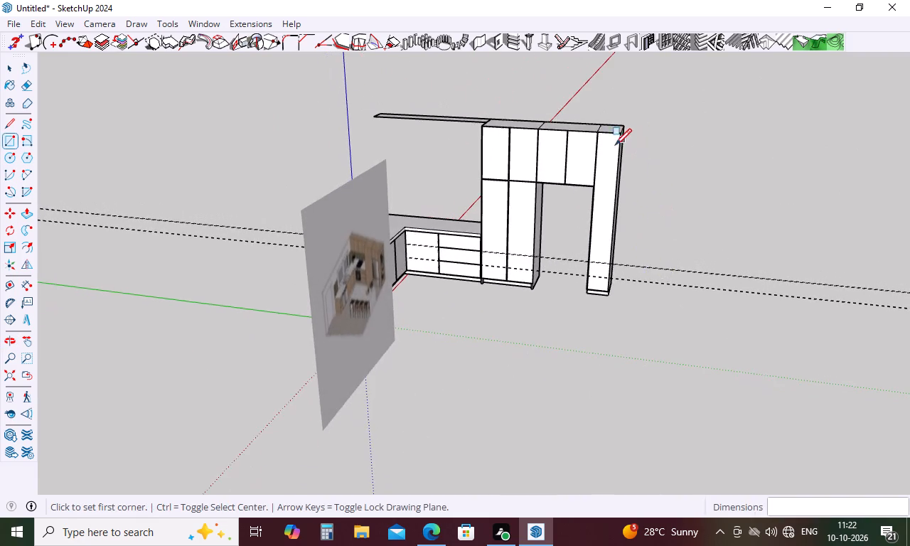
scroll(577, 140, up, 4)
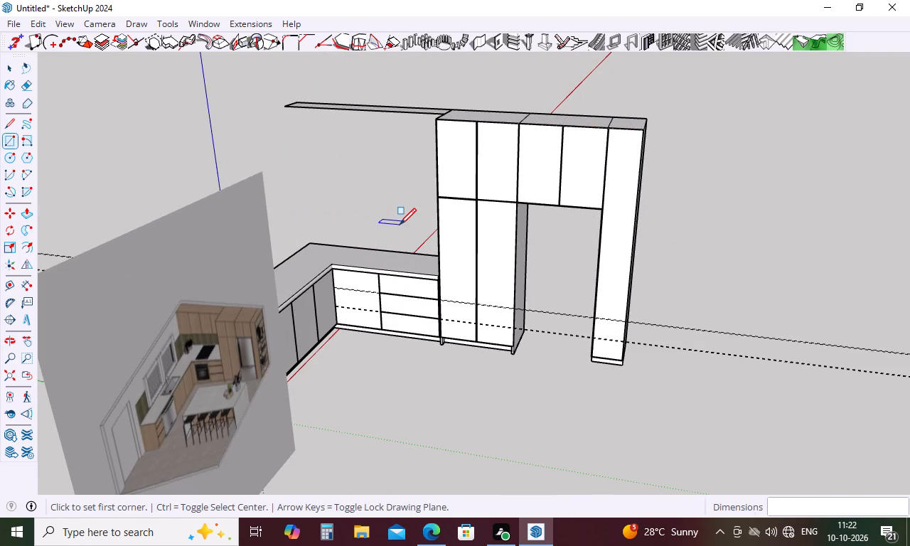
key(Escape)
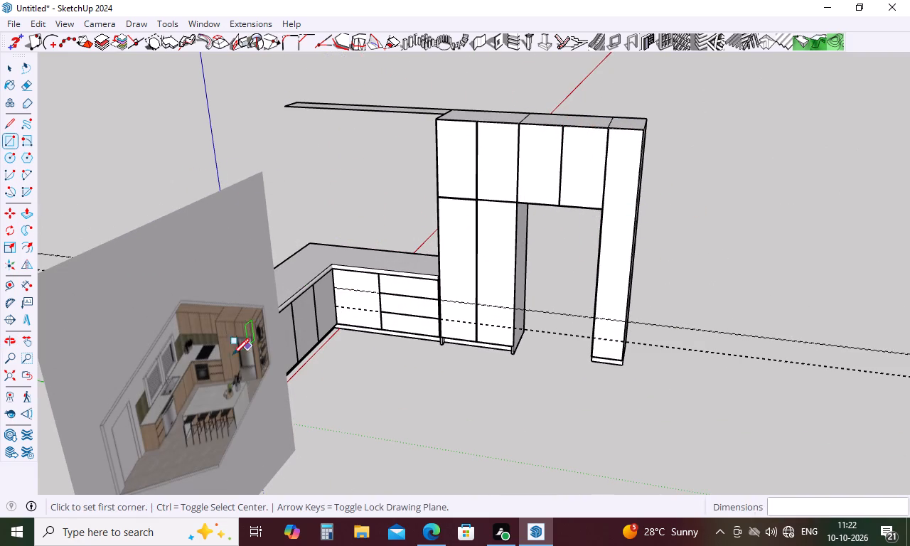
scroll(224, 361, up, 15)
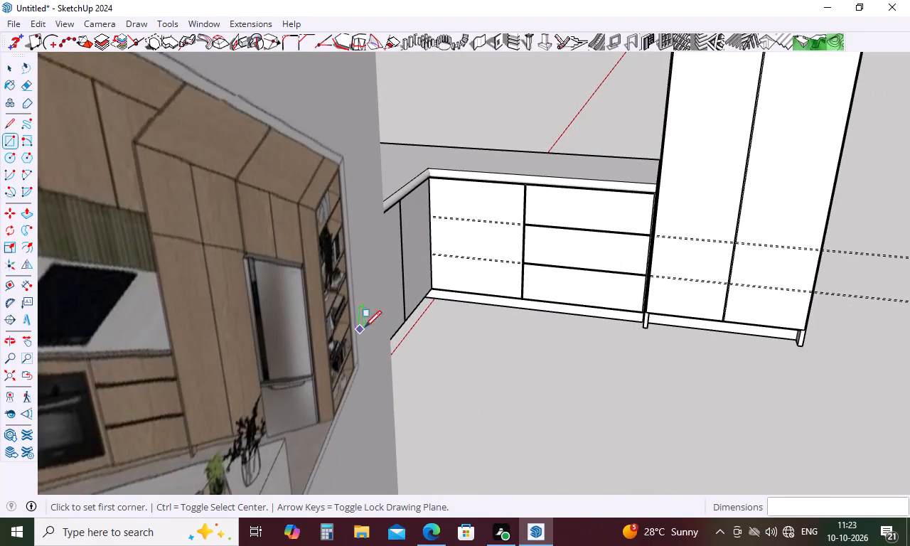
scroll(376, 323, down, 8)
middle_drag(438, 325, 426, 312)
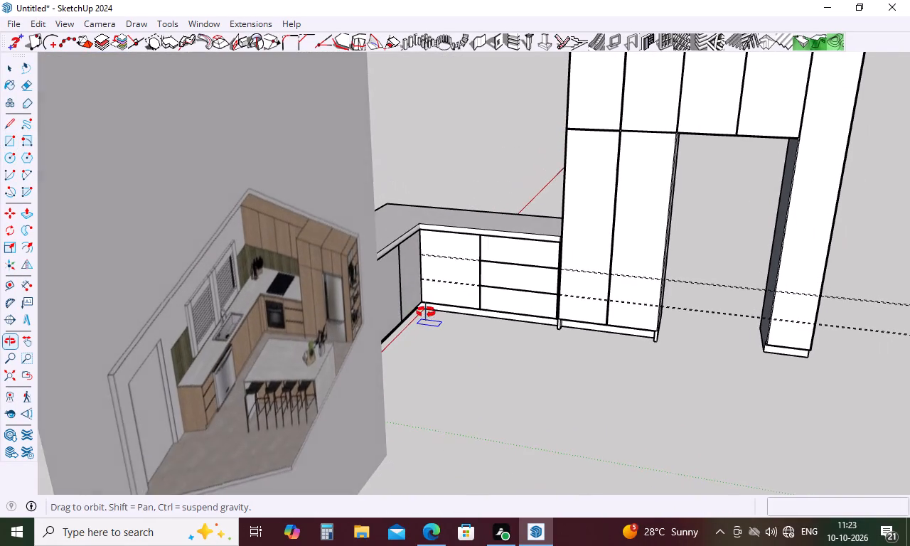
middle_drag(426, 312, 418, 310)
scroll(510, 290, down, 4)
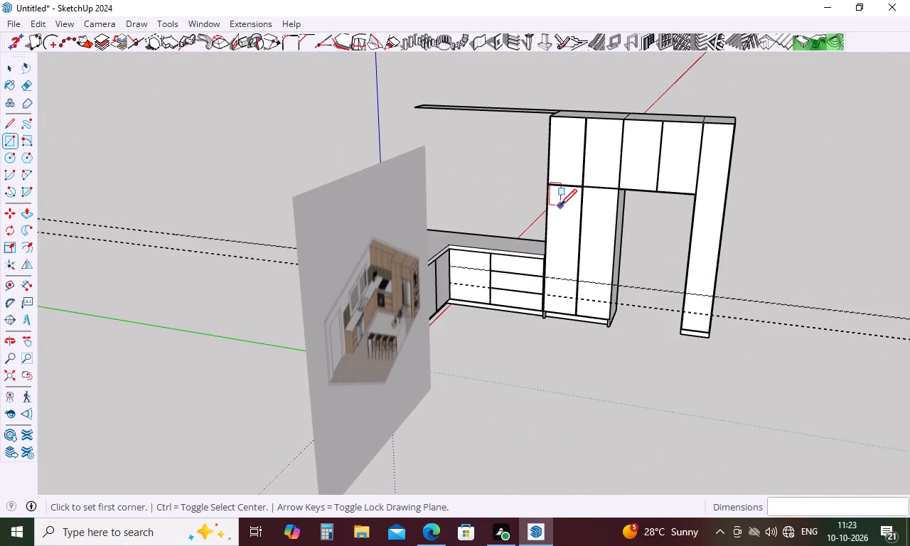
key(Escape)
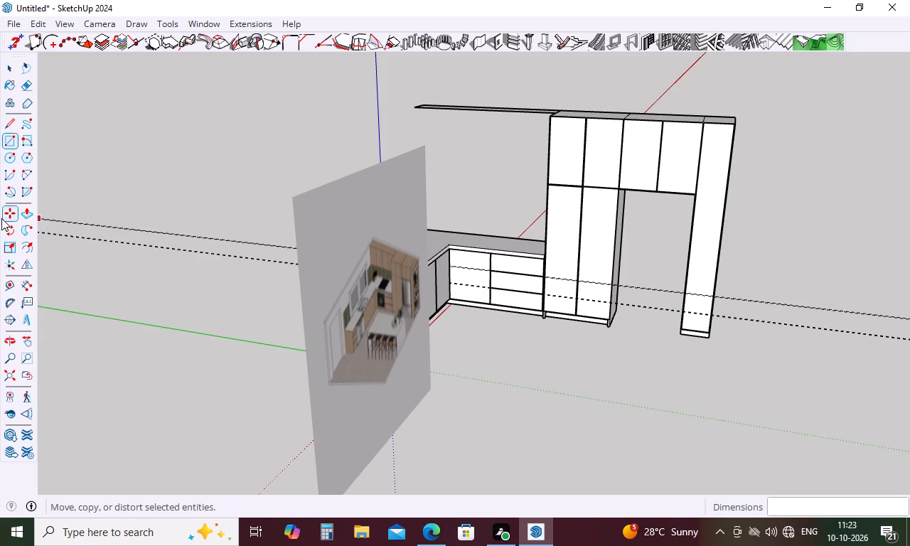
Measure the height of the tall unit's upper door beside the overhead rectangle.
click(21, 291)
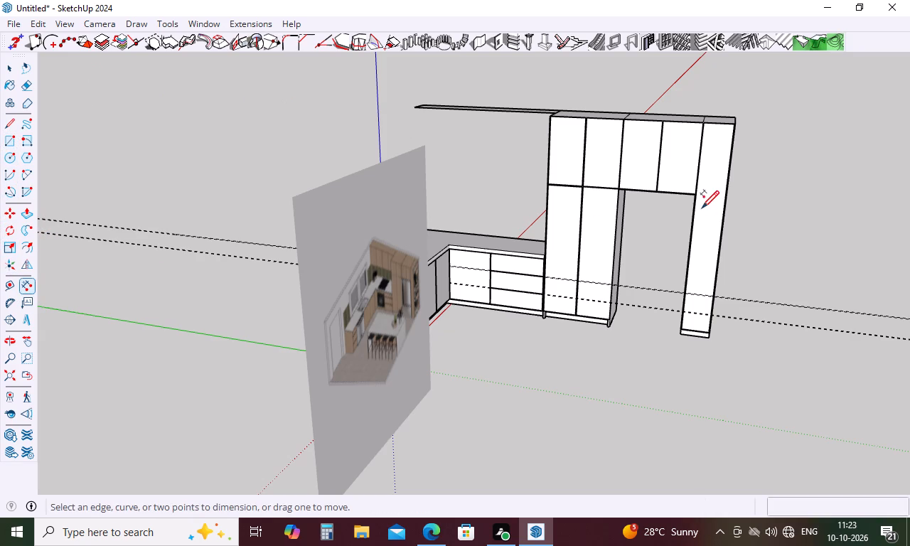
scroll(557, 146, up, 20)
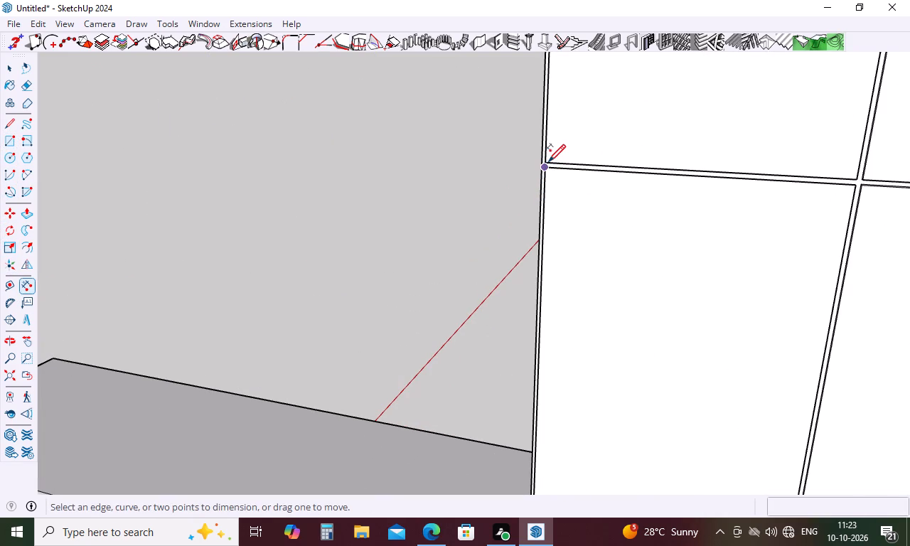
click(549, 166)
scroll(521, 267, down, 14)
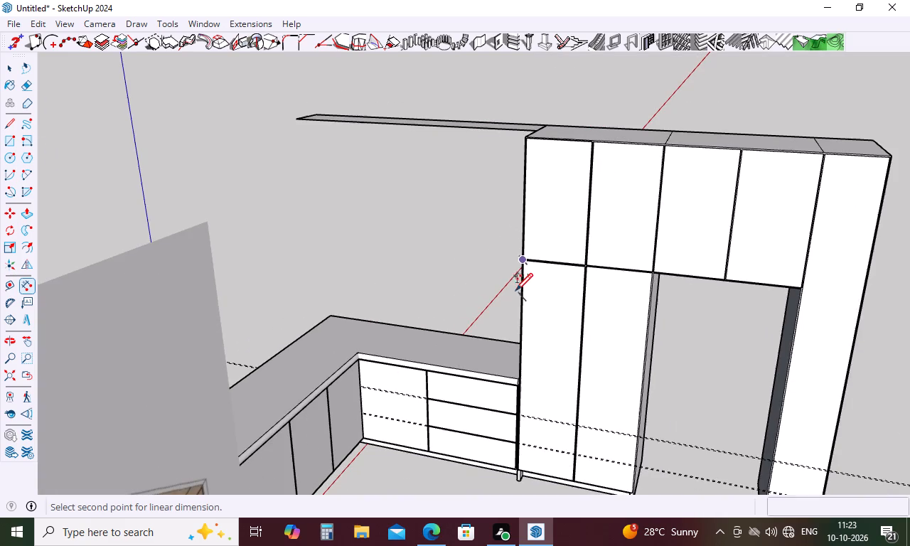
scroll(522, 131, up, 16)
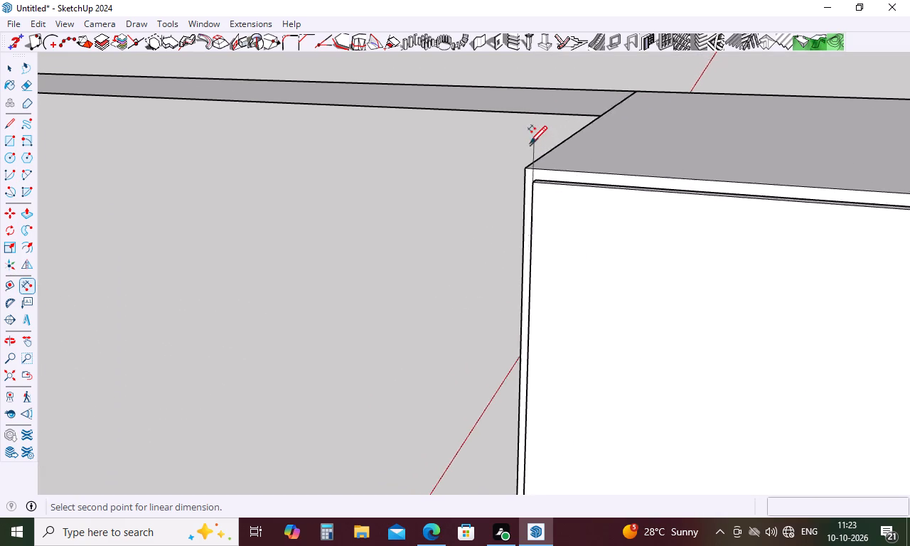
scroll(530, 142, up, 2)
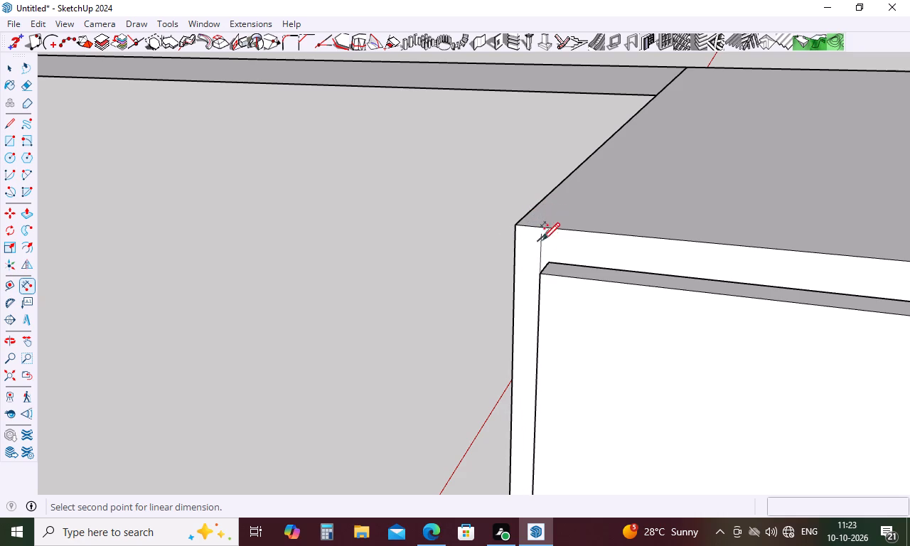
click(538, 277)
scroll(464, 210, down, 9)
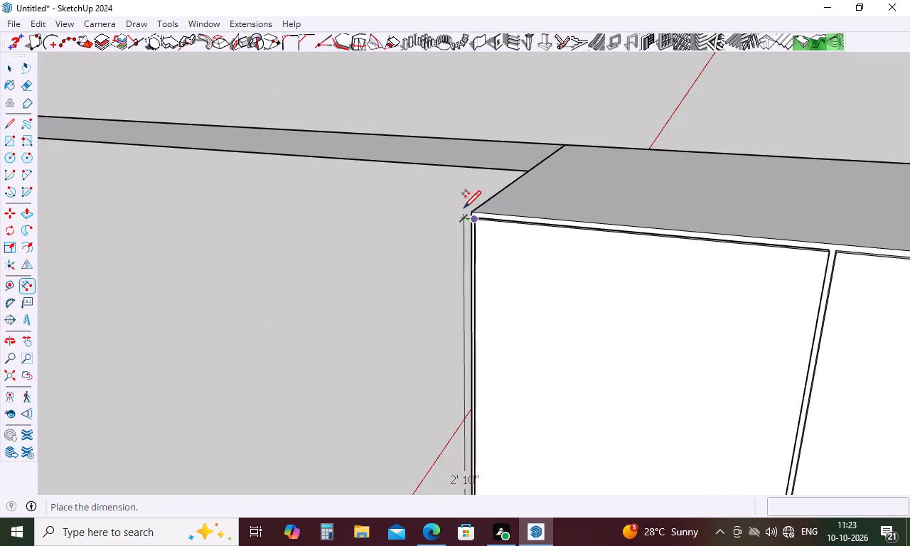
scroll(464, 207, down, 3)
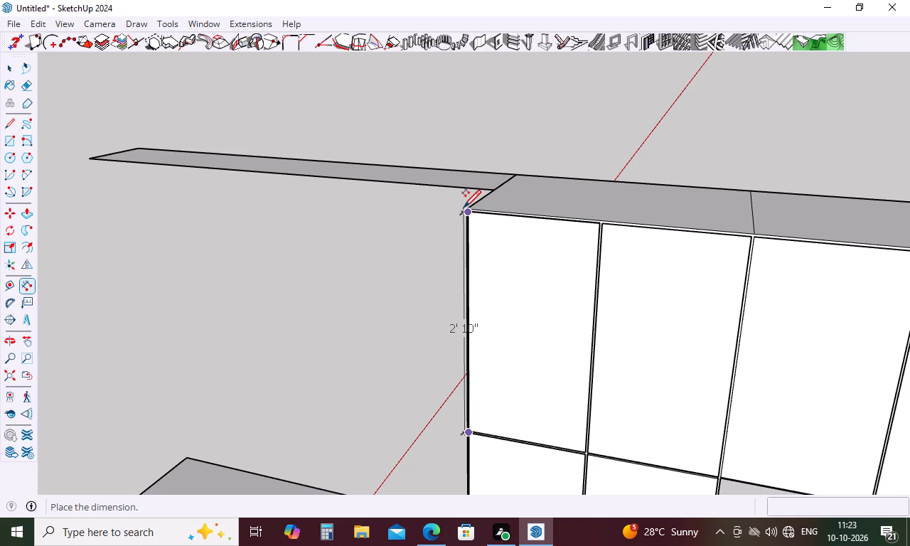
key(Escape)
Push/Pull the overhead rectangle down about 2' 10 1/4" to align with the gap below the tall unit's upper doors.
key(p)
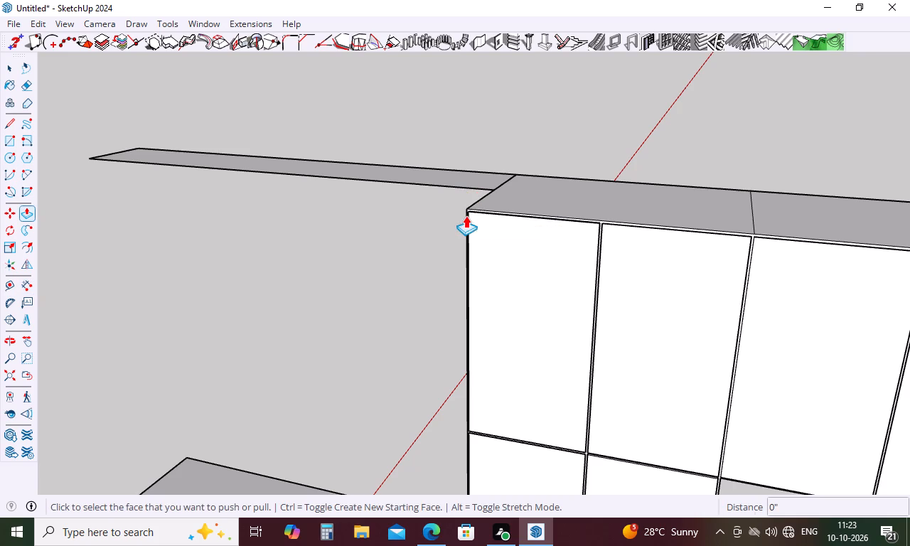
middle_drag(432, 238, 623, 239)
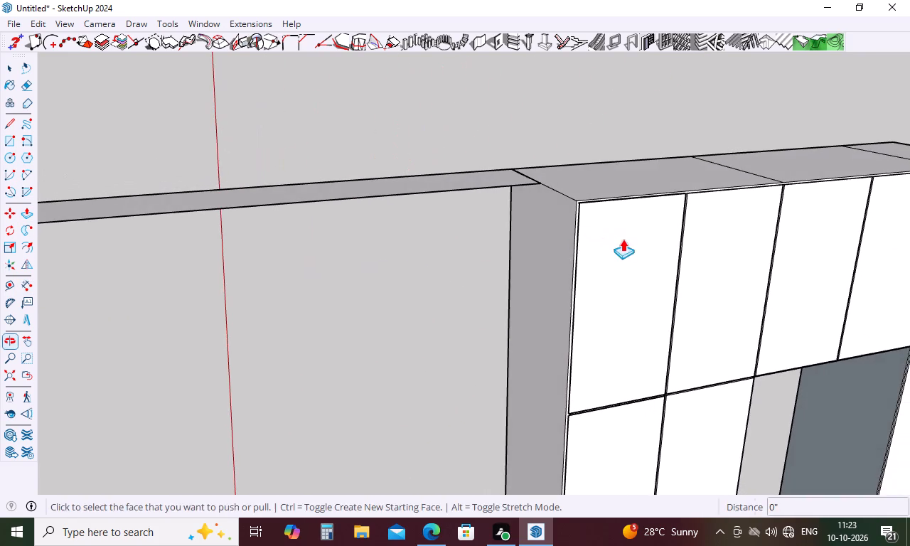
middle_drag(512, 219, 504, 154)
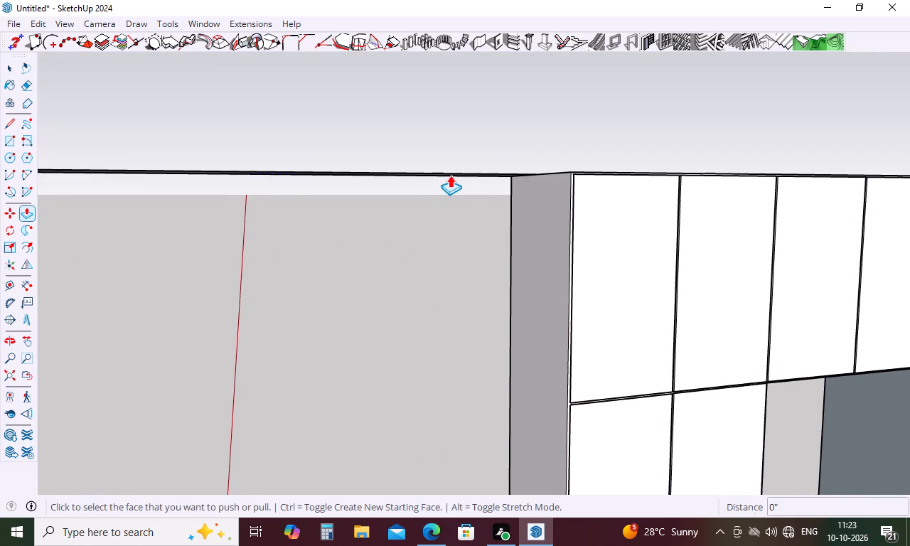
scroll(452, 174, down, 4)
middle_drag(453, 174, 454, 240)
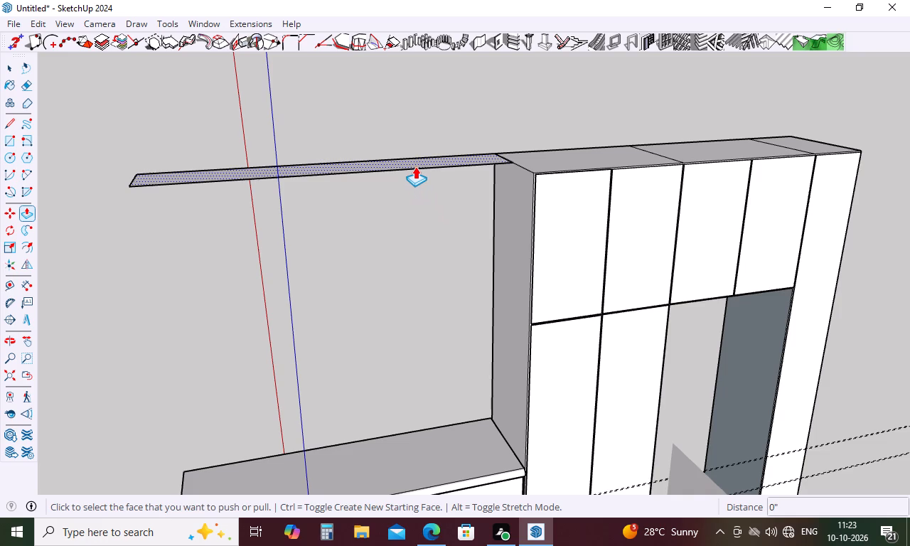
click(414, 165)
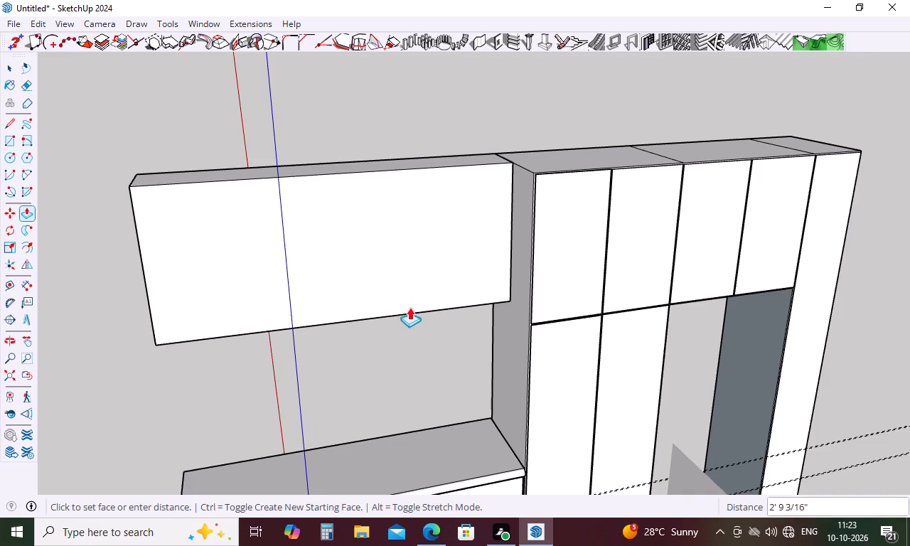
scroll(557, 318, up, 7)
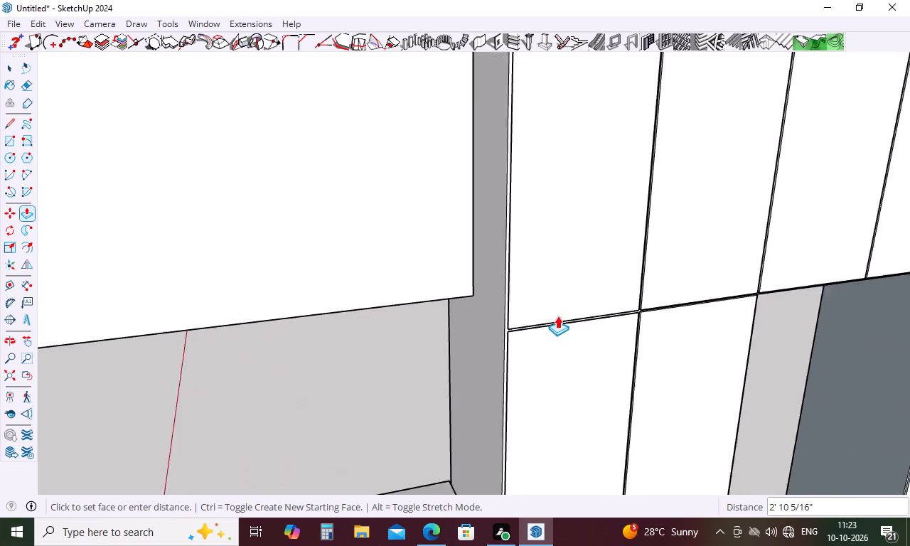
scroll(557, 316, up, 8)
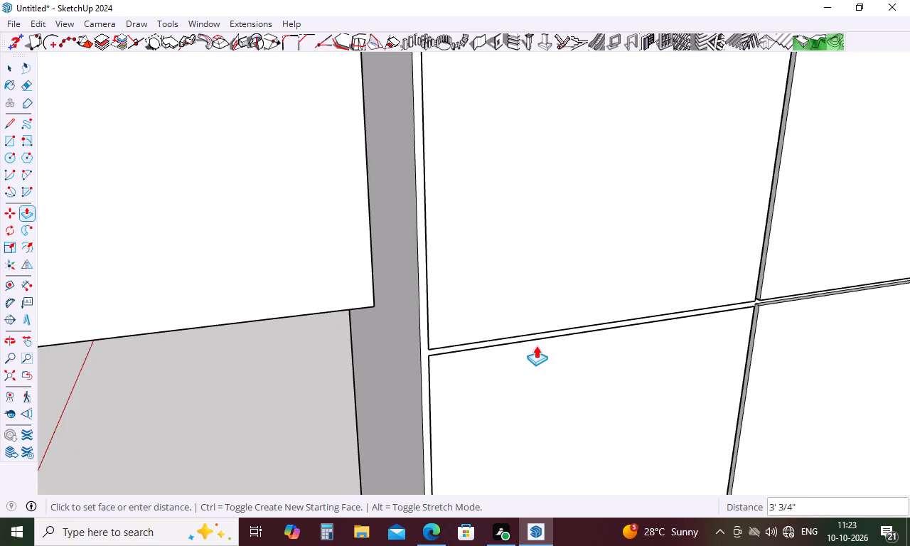
click(540, 341)
scroll(572, 276, down, 7)
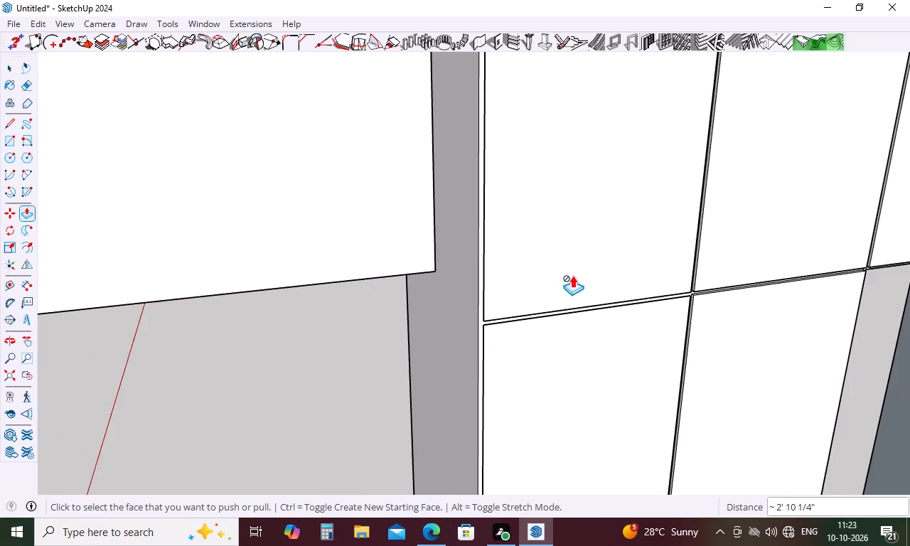
scroll(572, 275, down, 8)
middle_drag(590, 274, 508, 268)
key(Escape)
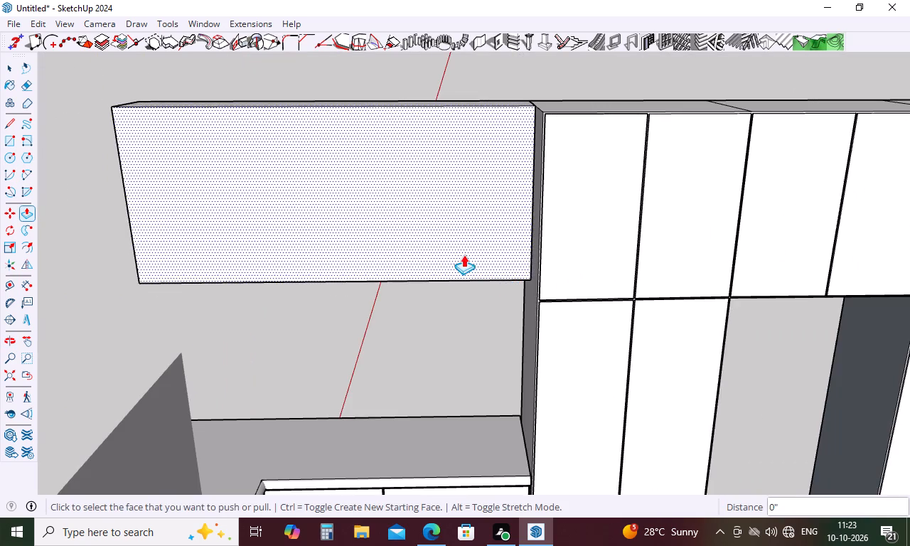
Compare the extruded wall cabinet block with the wall cabinets in the reference image.
scroll(463, 250, down, 5)
middle_drag(479, 272, 277, 281)
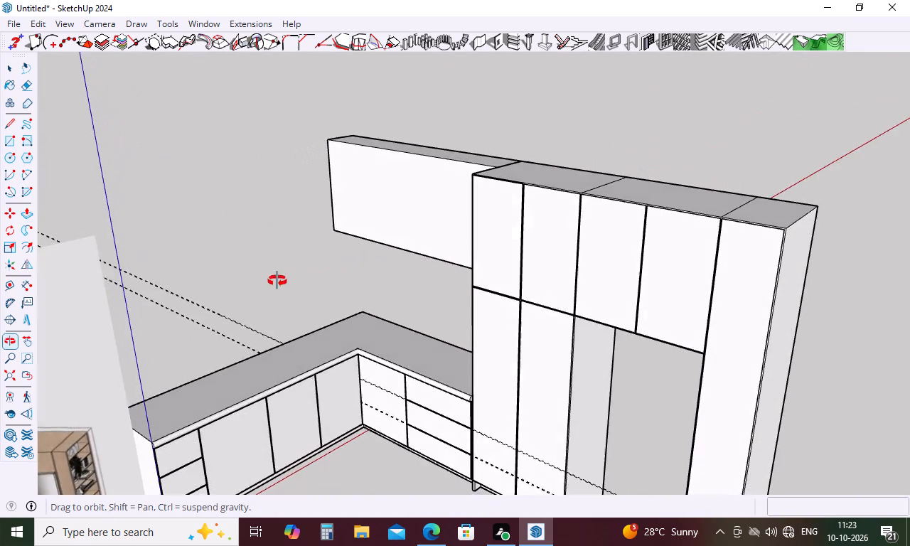
middle_drag(277, 281, 330, 268)
scroll(330, 268, down, 10)
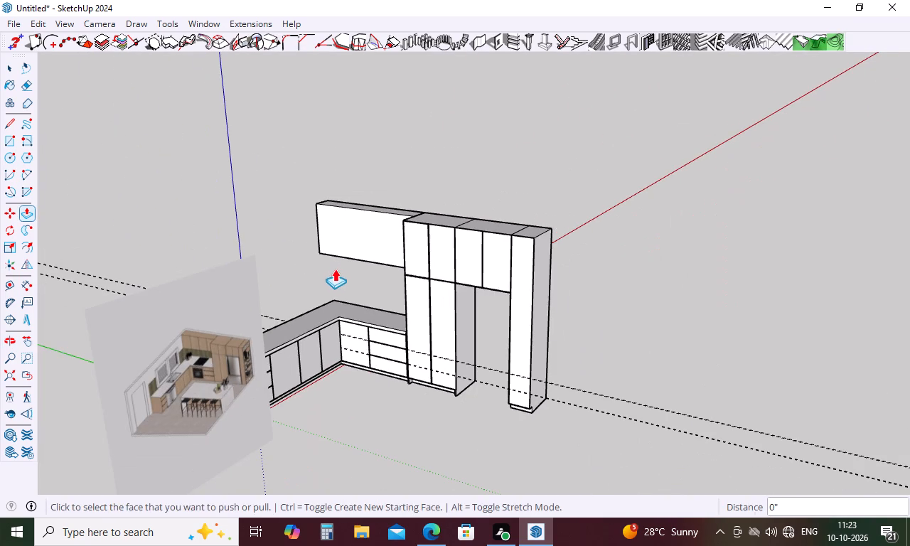
scroll(204, 346, up, 5)
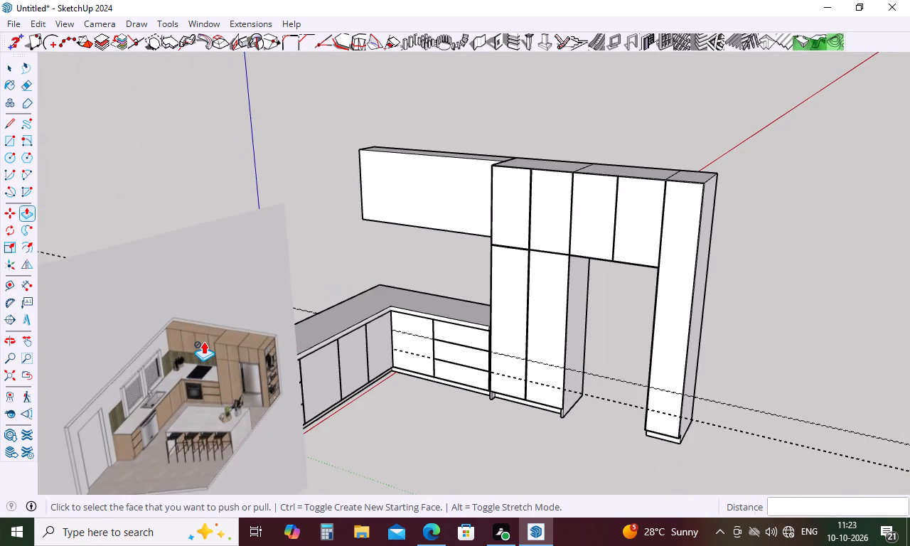
key(Escape)
Place guides 0.3" inside the top edge and the free outer side edge of the wall cabinet's front face.
key(space)
key(t)
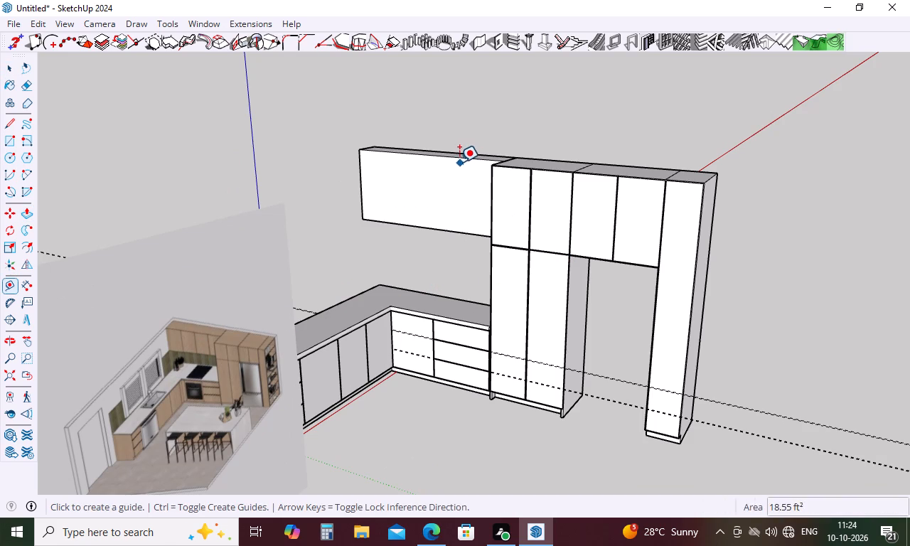
click(456, 160)
text(.3)
key(Return)
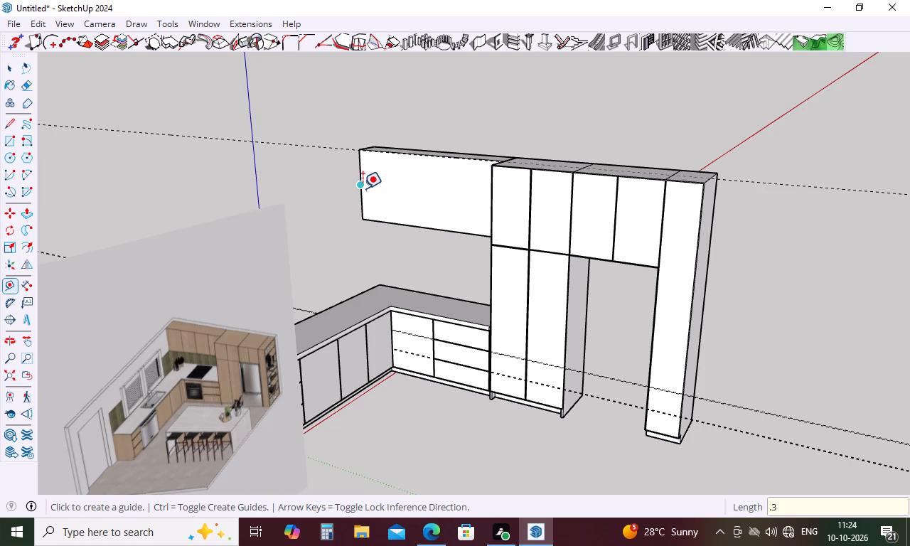
click(363, 188)
key(period)
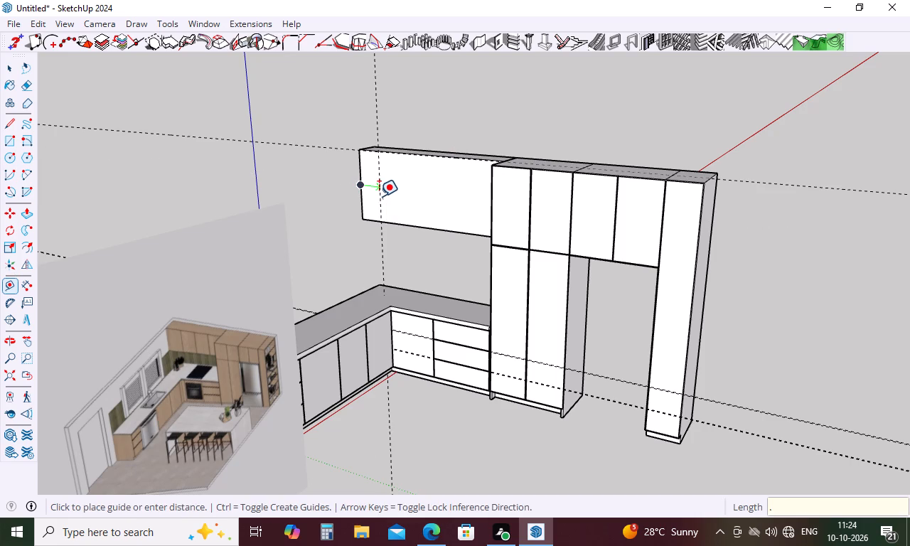
key(3)
key(Return)
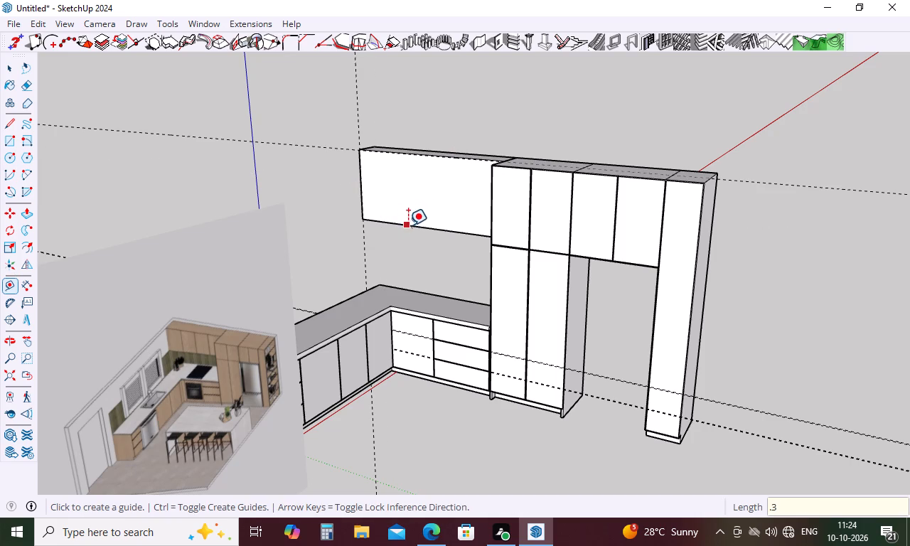
Place guides 0.3" inside the bottom edge and the tall-unit side edge of the wall cabinet's front face.
middle_drag(413, 220, 638, 231)
scroll(316, 211, up, 9)
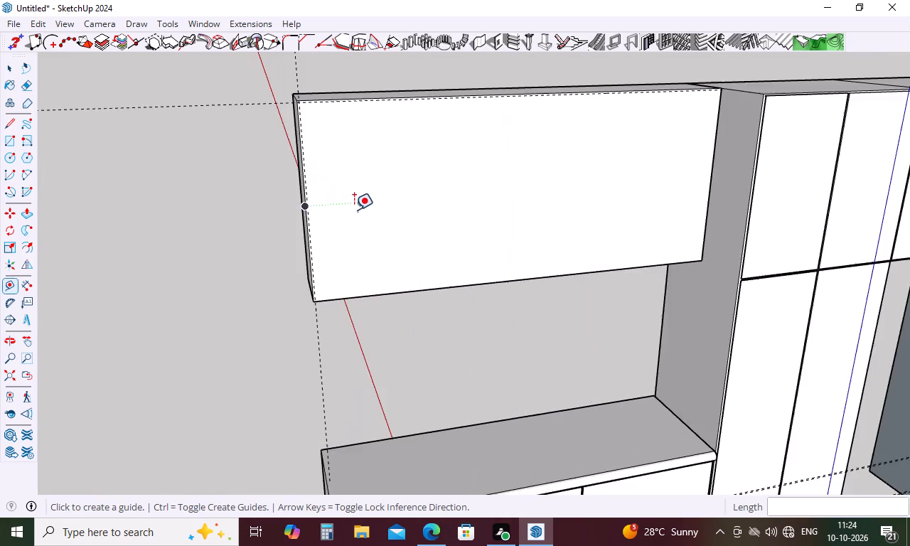
scroll(354, 210, up, 11)
click(441, 424)
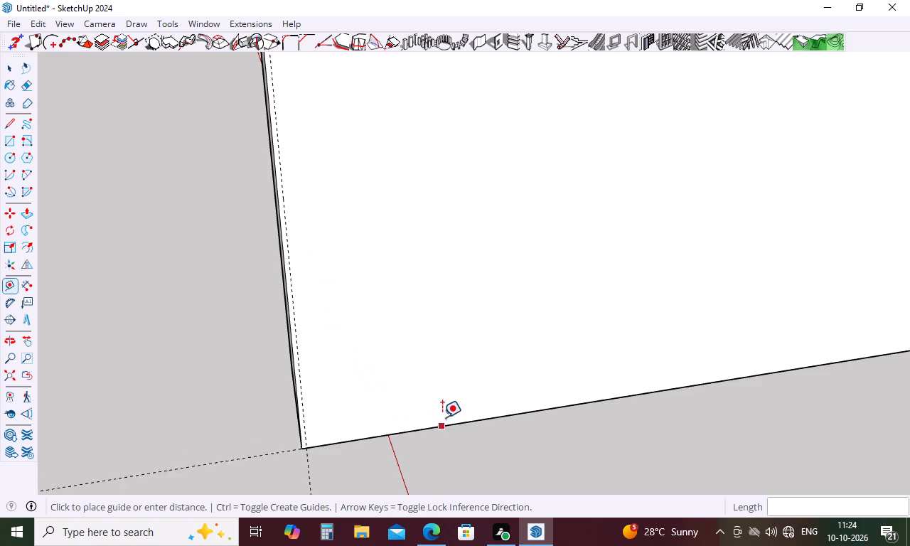
text(.3)
key(Return)
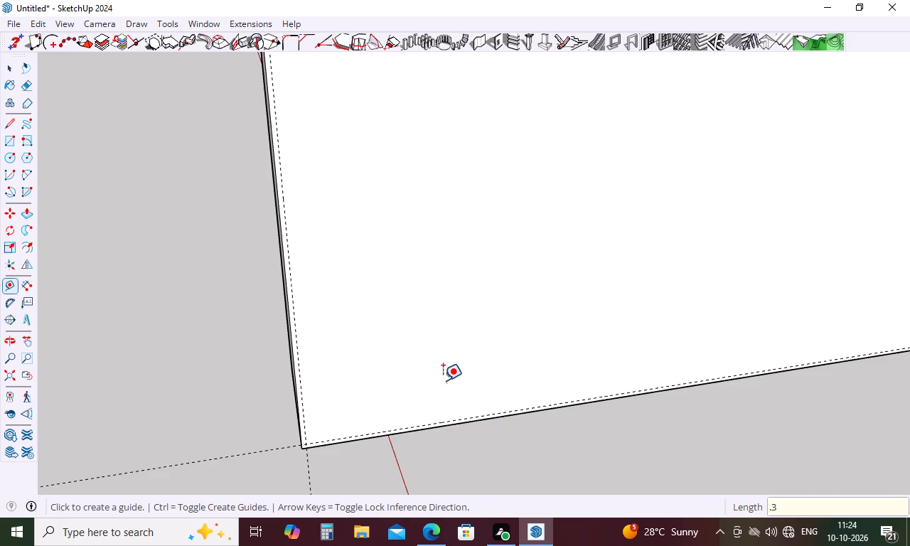
scroll(301, 305, down, 10)
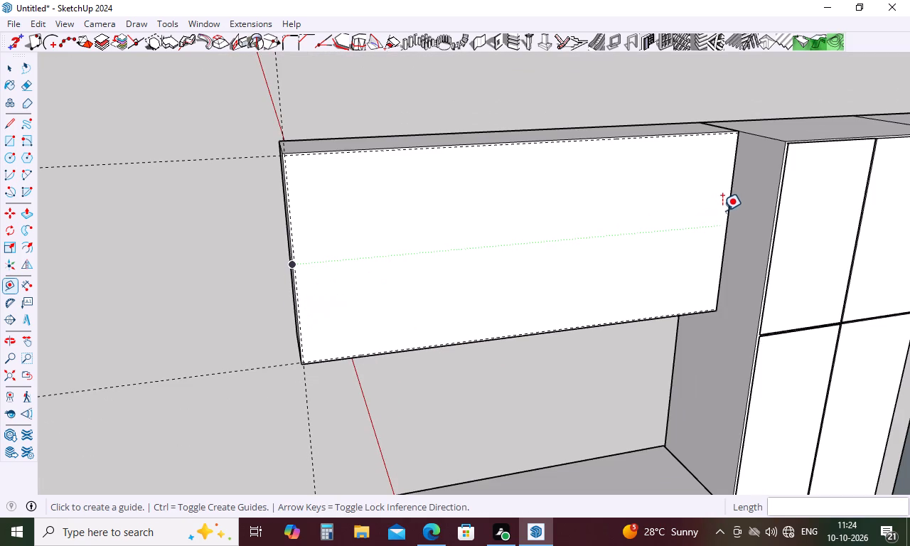
click(726, 207)
text(.3)
key(Return)
Examine how the wall cabinet front is divided into doors in the reference image.
scroll(465, 240, down, 17)
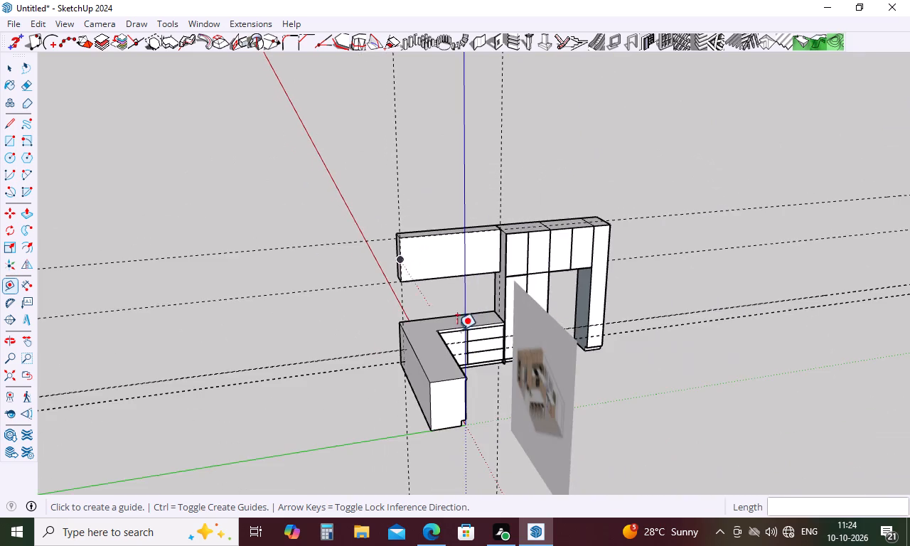
scroll(613, 287, down, 4)
middle_drag(647, 274, 319, 270)
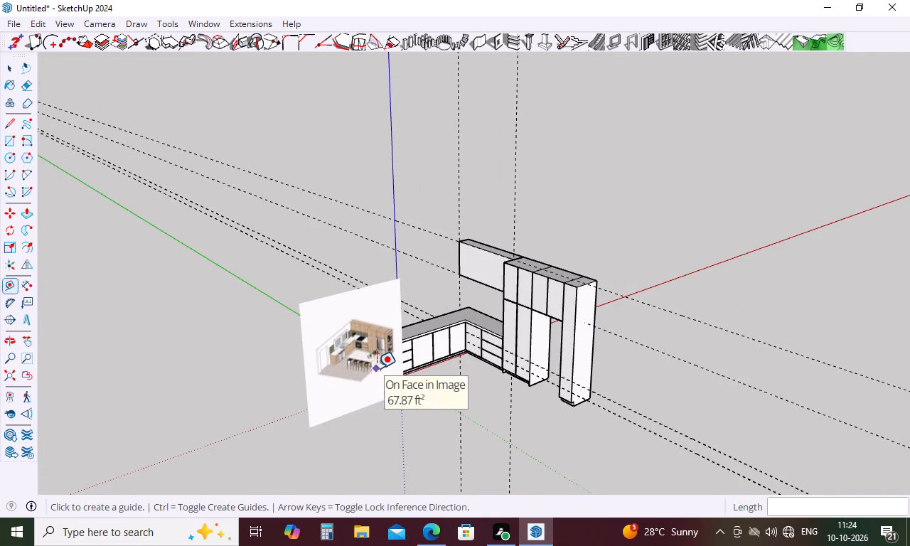
scroll(350, 333, up, 20)
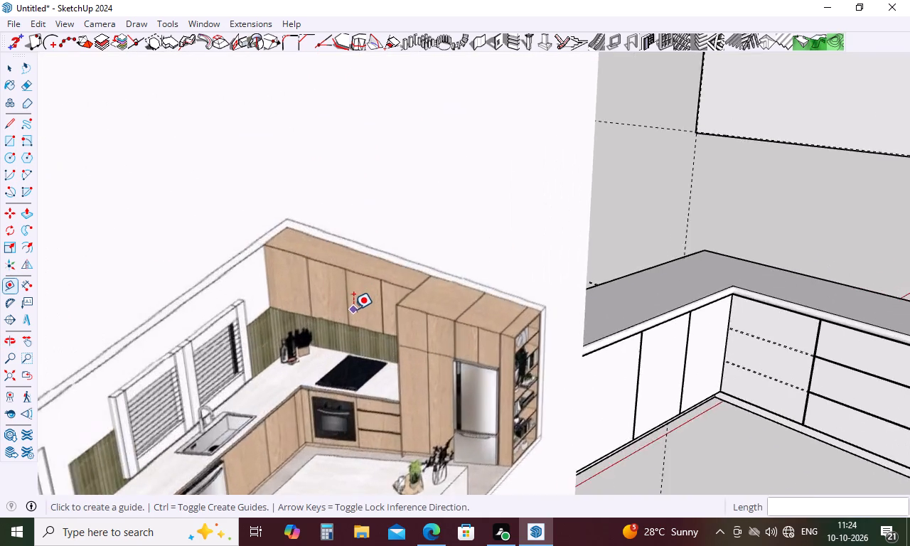
scroll(353, 309, up, 8)
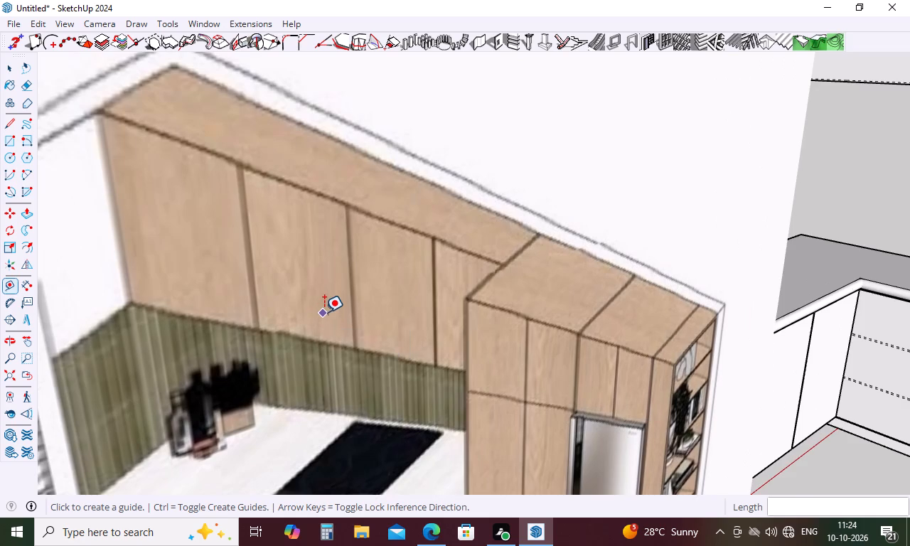
scroll(324, 311, up, 2)
scroll(324, 311, down, 8)
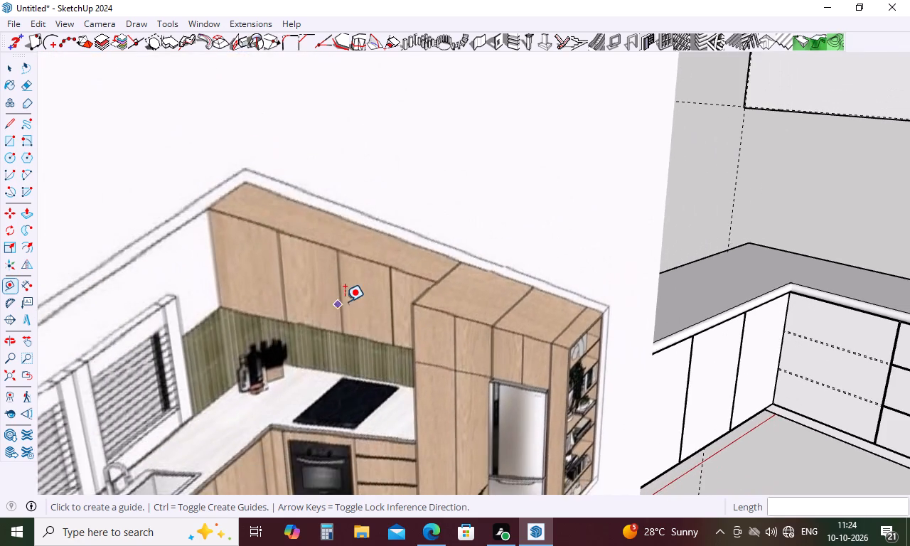
scroll(346, 301, down, 5)
scroll(392, 265, down, 9)
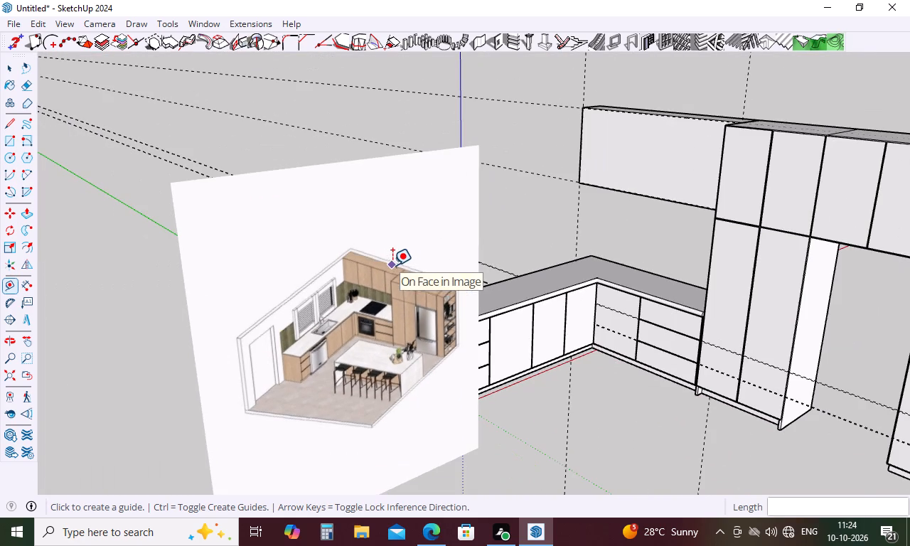
key(Escape)
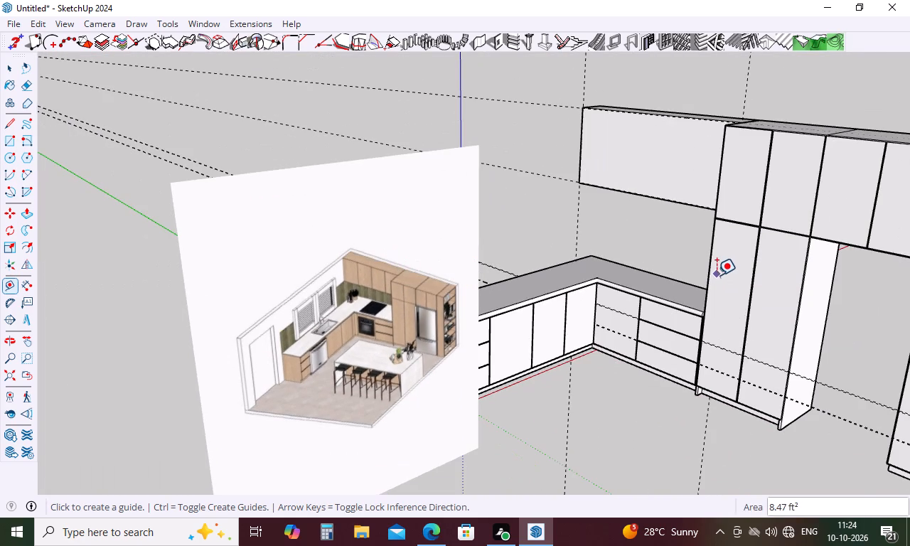
Draw three vertical lines from bottom to top edge of the wall cabinet's front face, dividing it into four doors.
key(l)
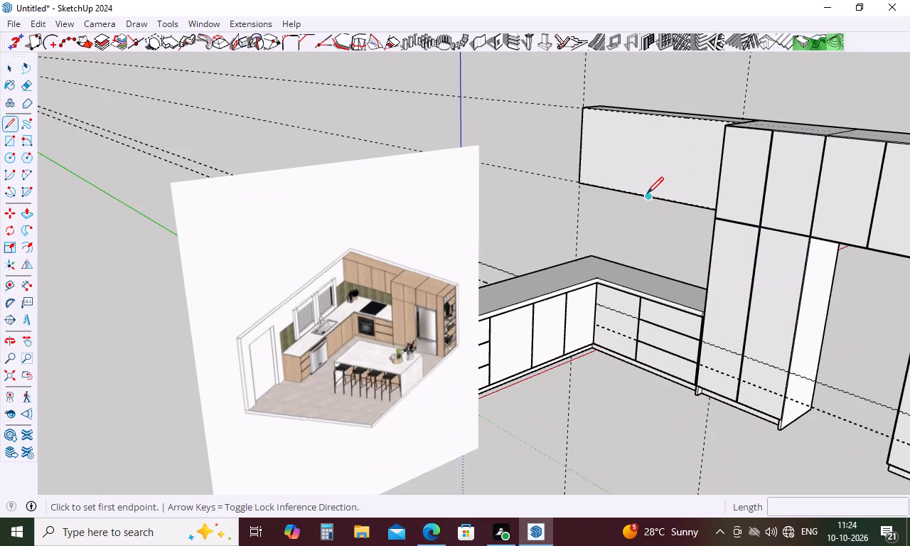
click(647, 193)
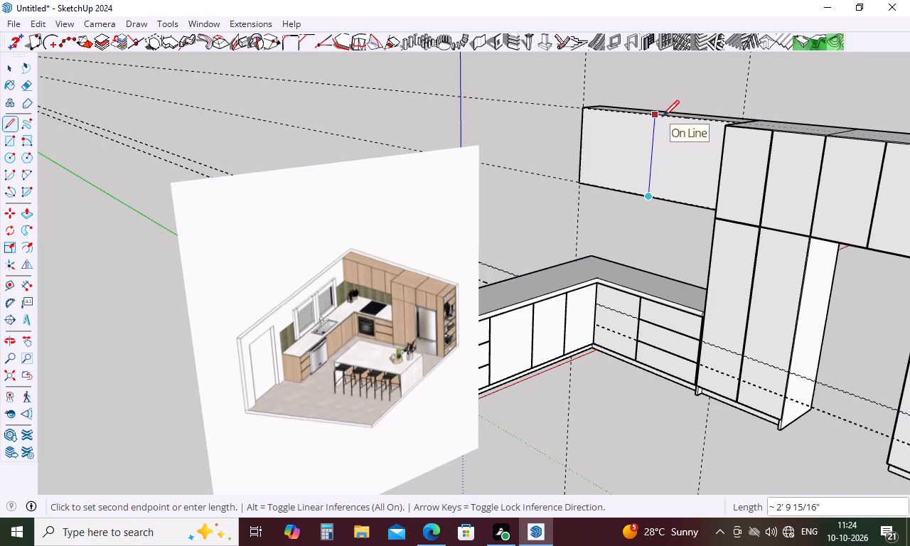
middle_drag(663, 117, 841, 210)
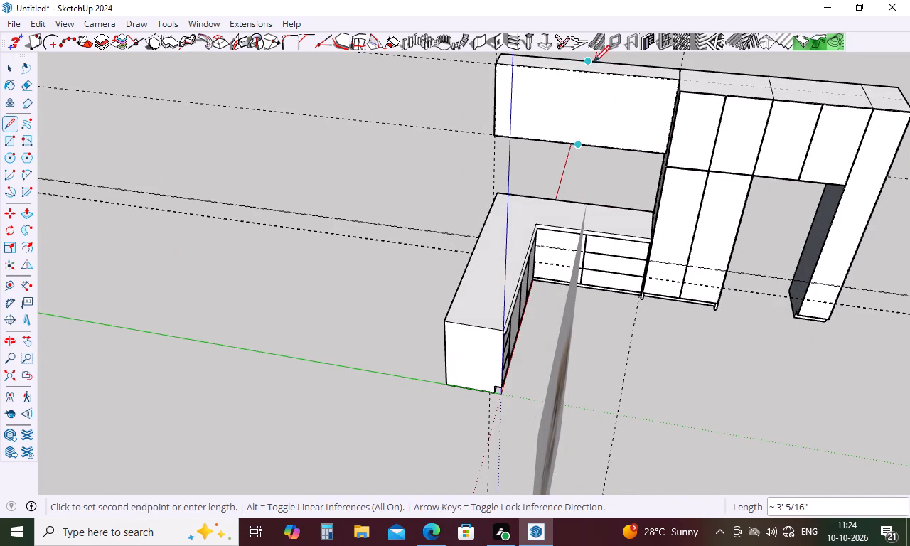
scroll(579, 69, up, 9)
click(590, 71)
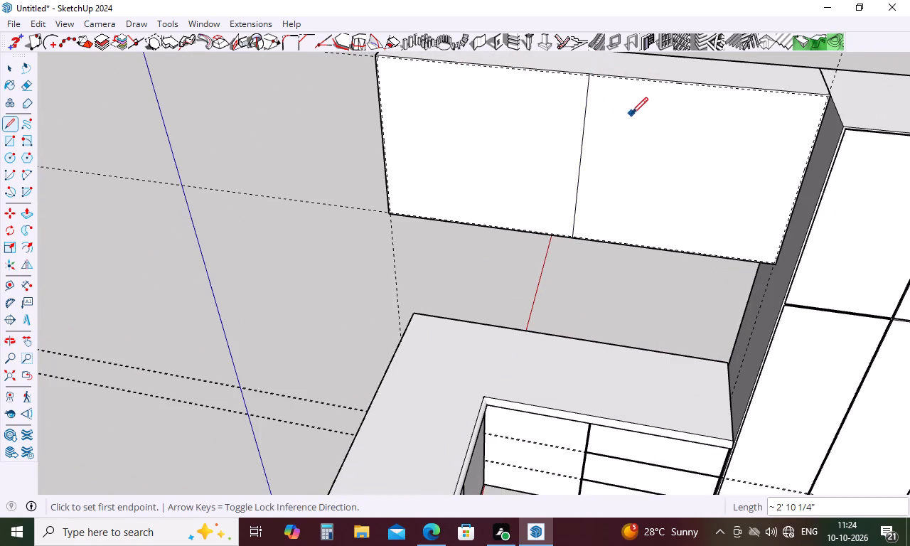
key(Escape)
key(l)
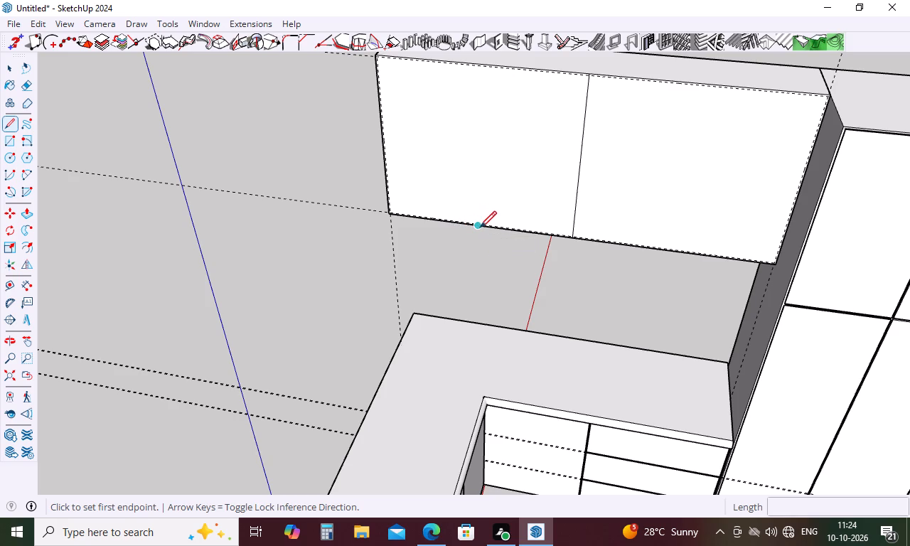
click(478, 227)
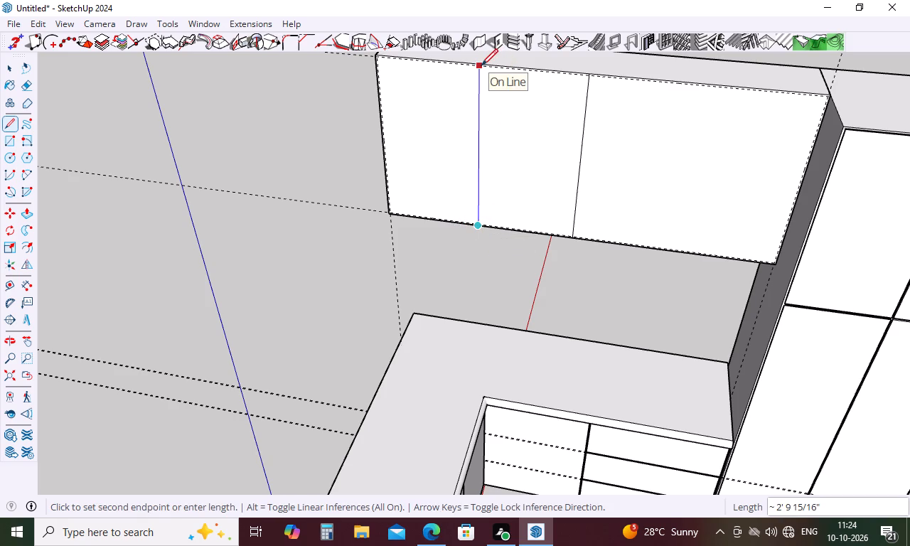
click(486, 63)
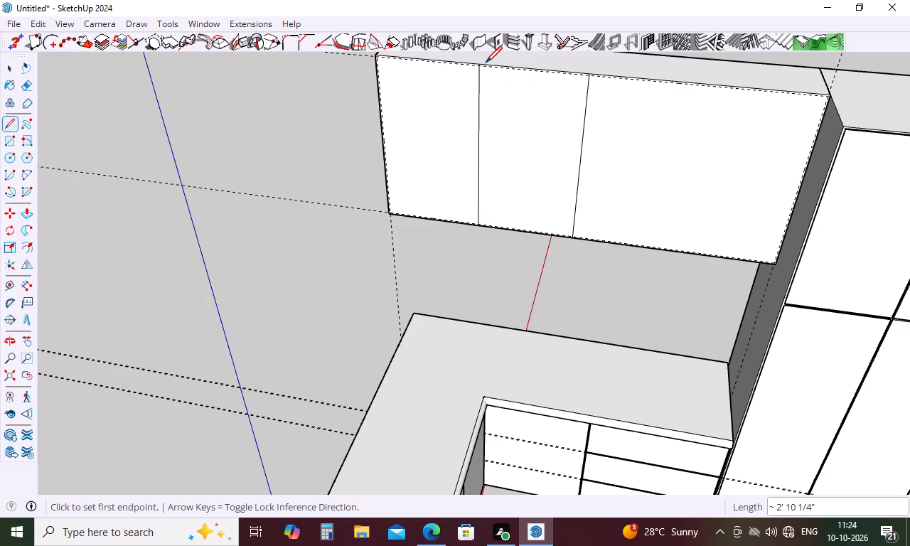
click(672, 252)
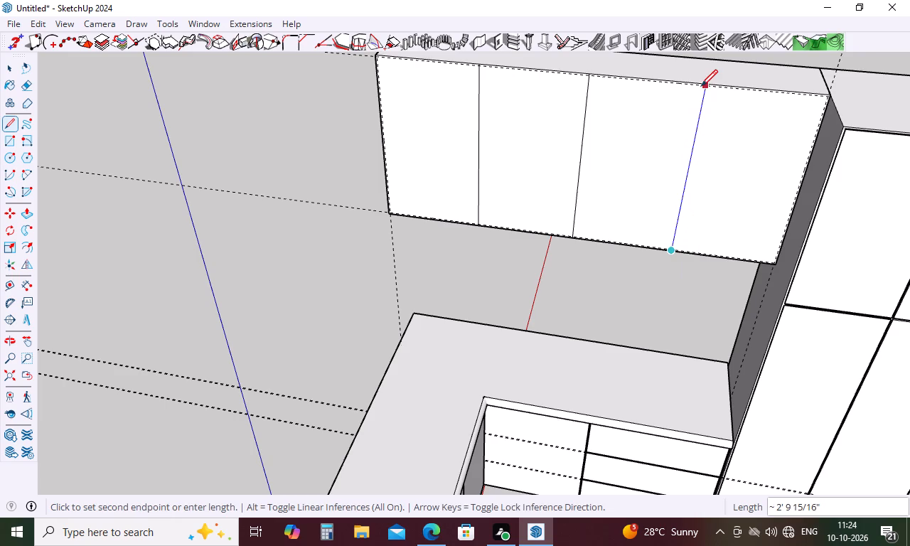
click(706, 83)
key(Escape)
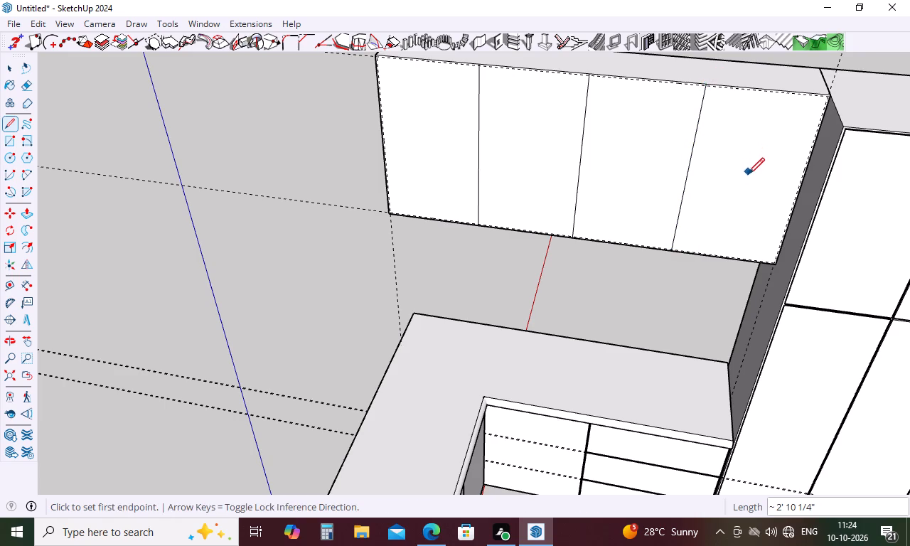
Place guides 0.15" on both sides of the wall cabinet door divider nearest the tall unit.
key(t)
drag(691, 157, 705, 159)
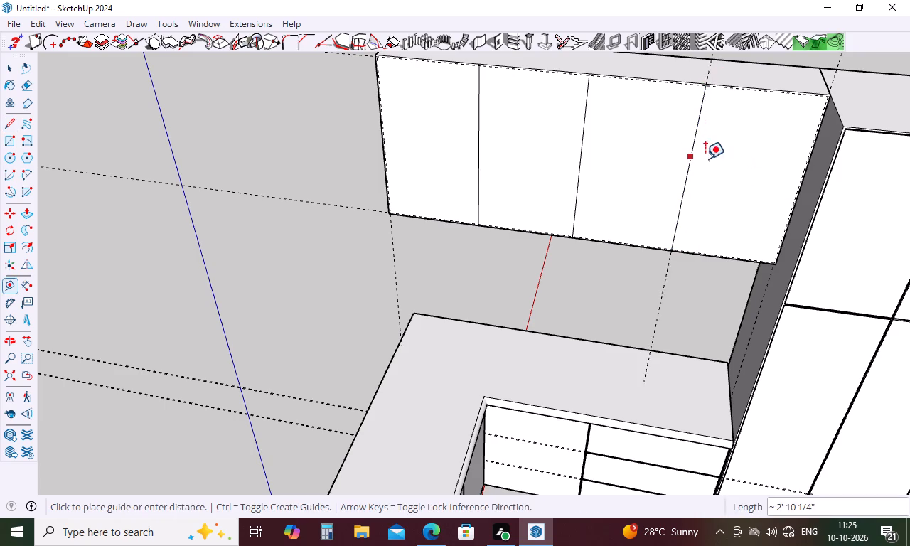
drag(705, 159, 702, 159)
text(.15)
key(Return)
scroll(691, 170, up, 11)
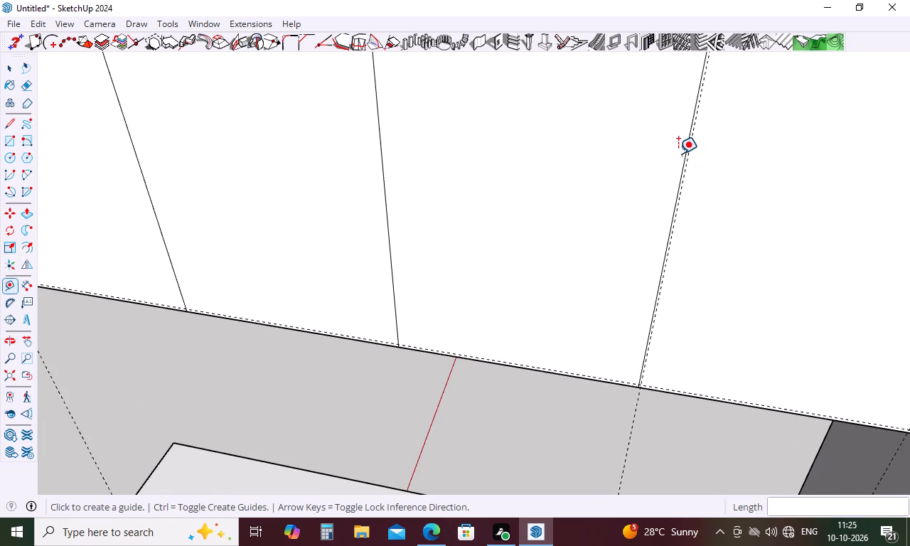
click(682, 148)
text(.15)
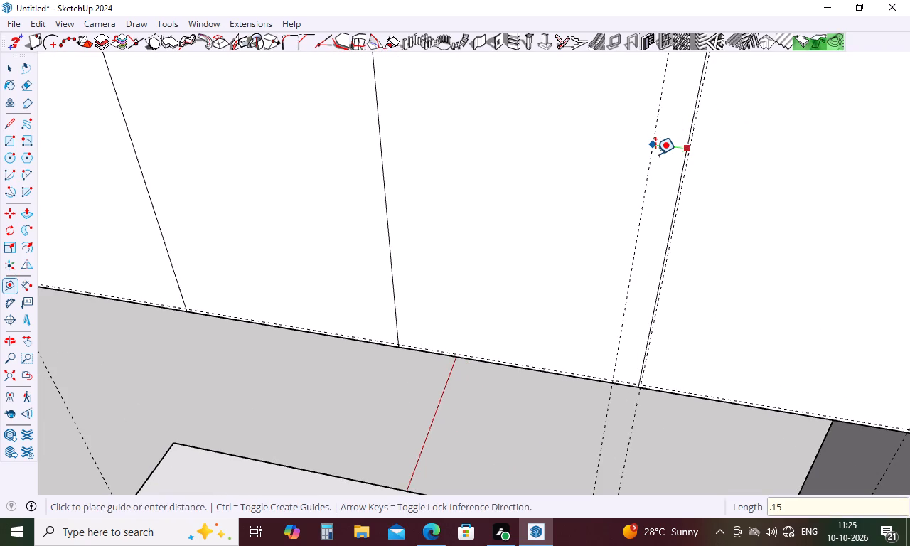
key(Return)
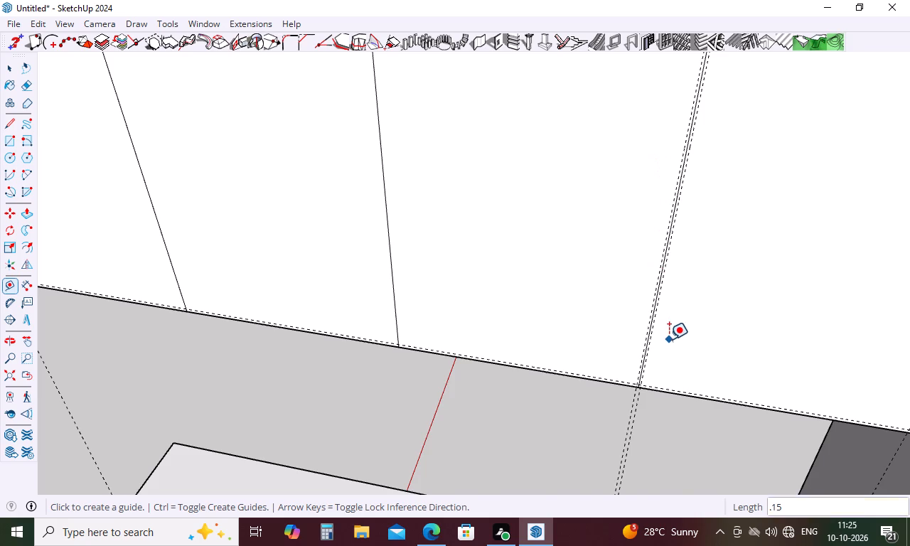
Place guides 0.15" on both sides of the middle wall cabinet door divider.
scroll(669, 339, down, 6)
click(510, 223)
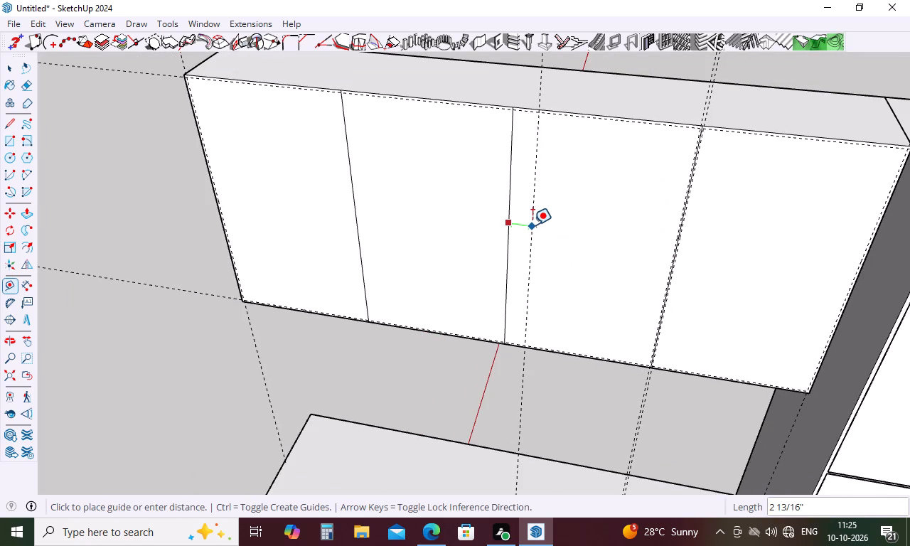
text(.15)
key(Return)
scroll(517, 208, up, 10)
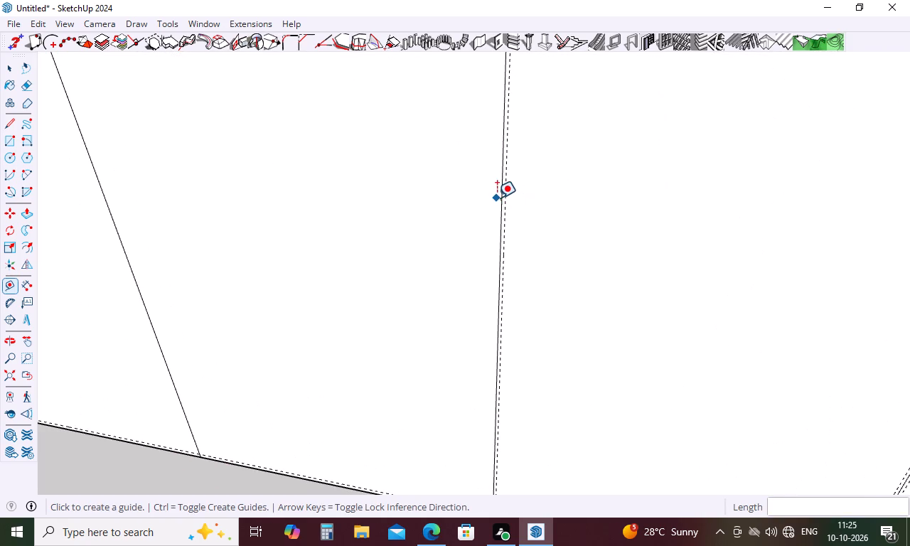
click(500, 192)
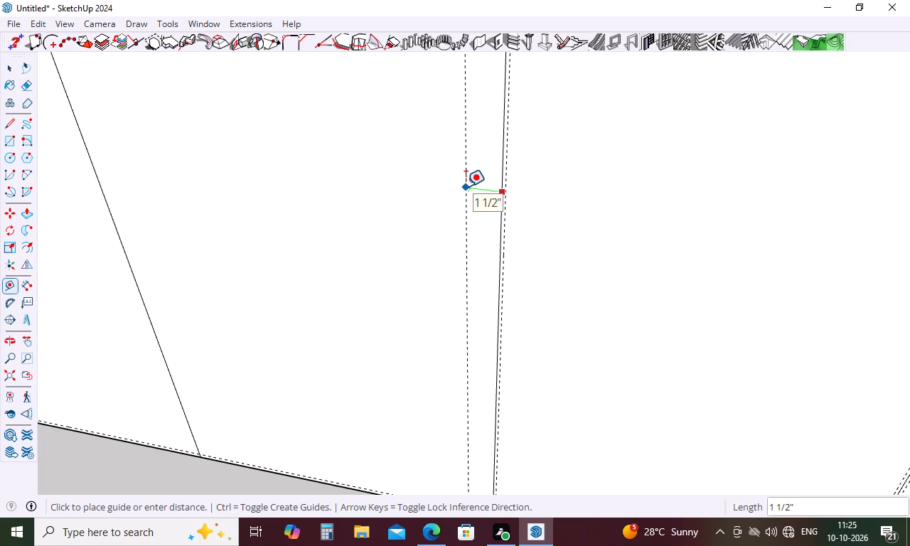
text(.15)
key(Return)
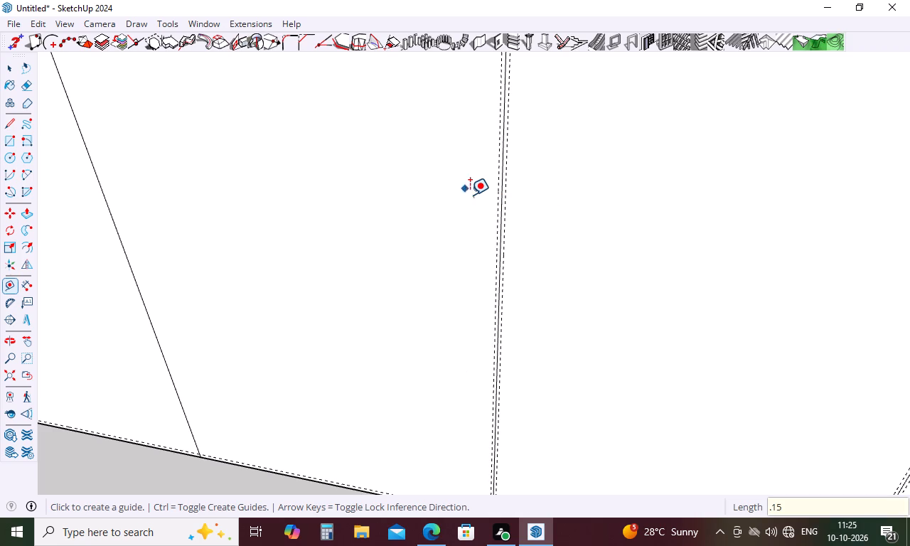
Place guides 0.15" on both sides of the wall cabinet door divider nearest the free outer side.
scroll(585, 225, down, 10)
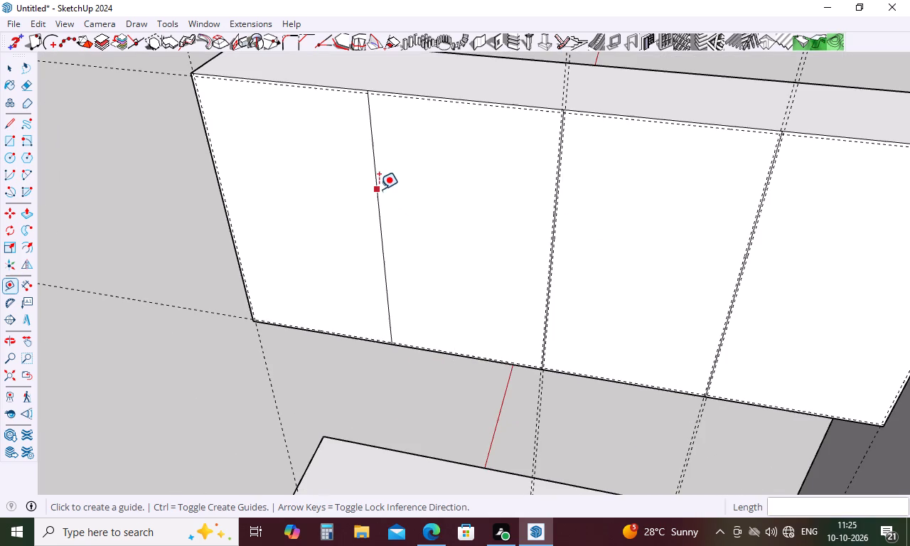
click(378, 188)
text(.15)
key(Return)
scroll(359, 210, up, 9)
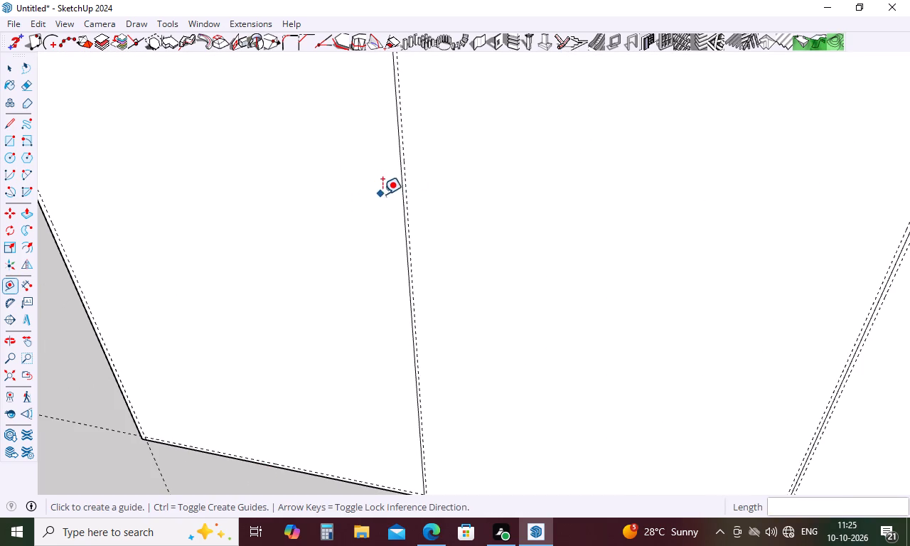
click(401, 186)
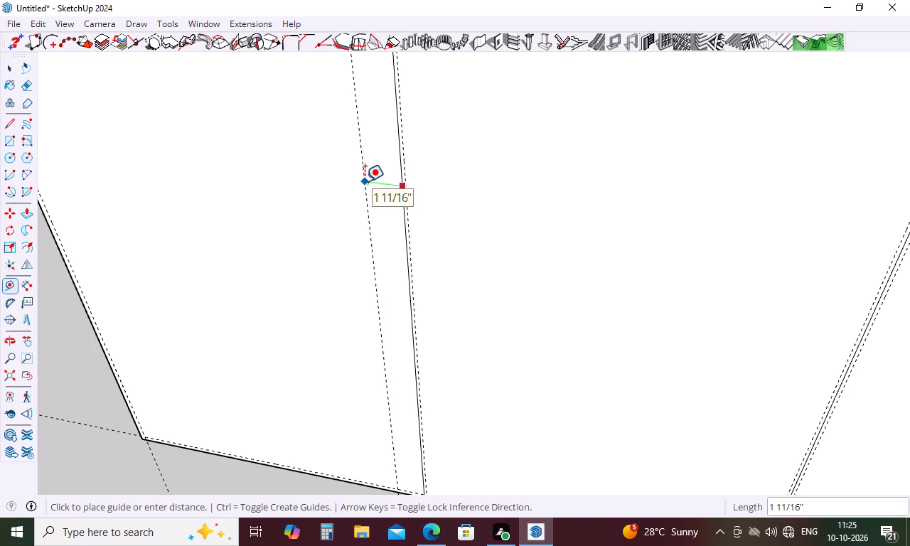
text(.15)
key(Return)
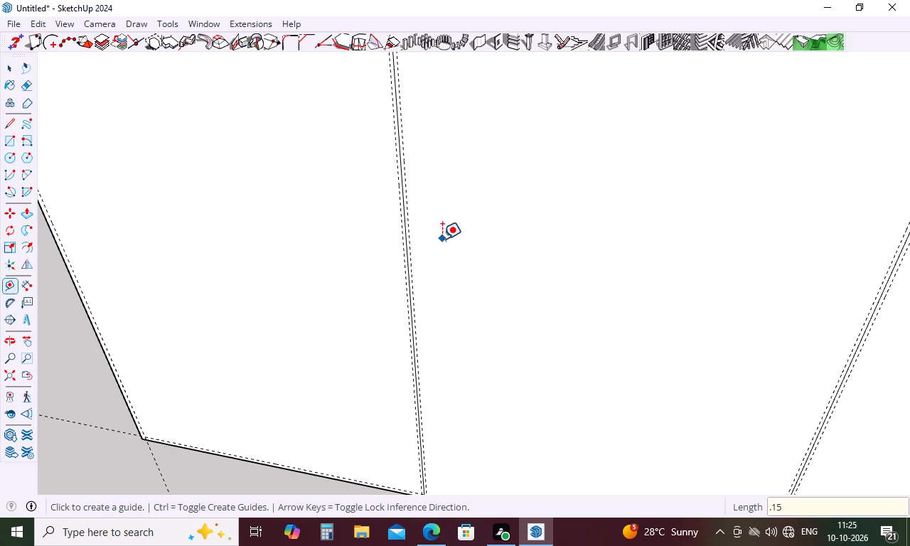
key(Escape)
Draw inset border lines along the top guide, about 6' 5 3/8" long, and down the tall-unit side guide of the wall cabinet front.
scroll(441, 242, down, 11)
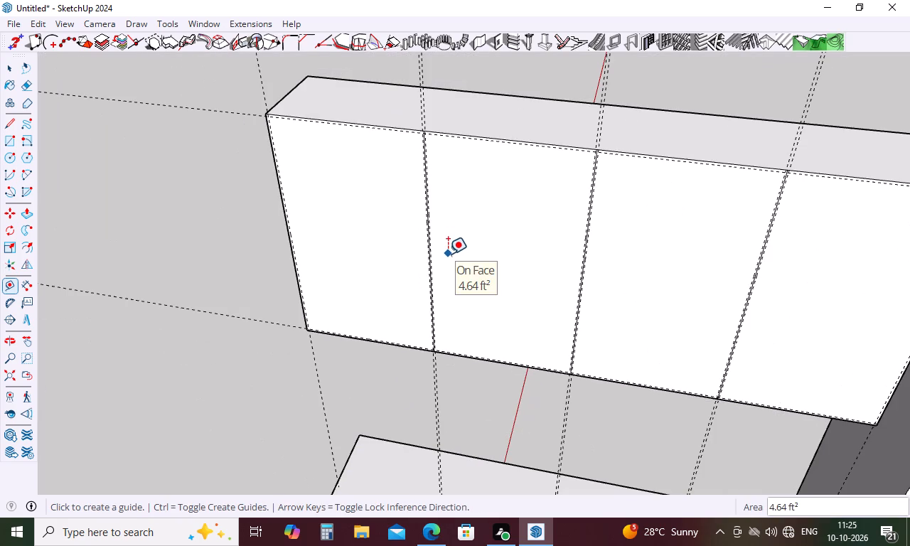
key(l)
scroll(256, 89, up, 16)
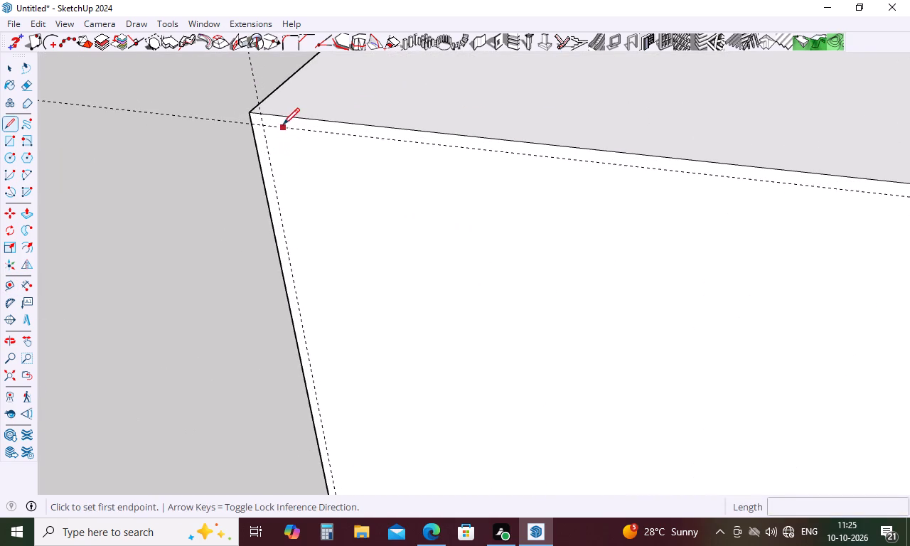
drag(262, 124, 269, 127)
scroll(230, 173, down, 8)
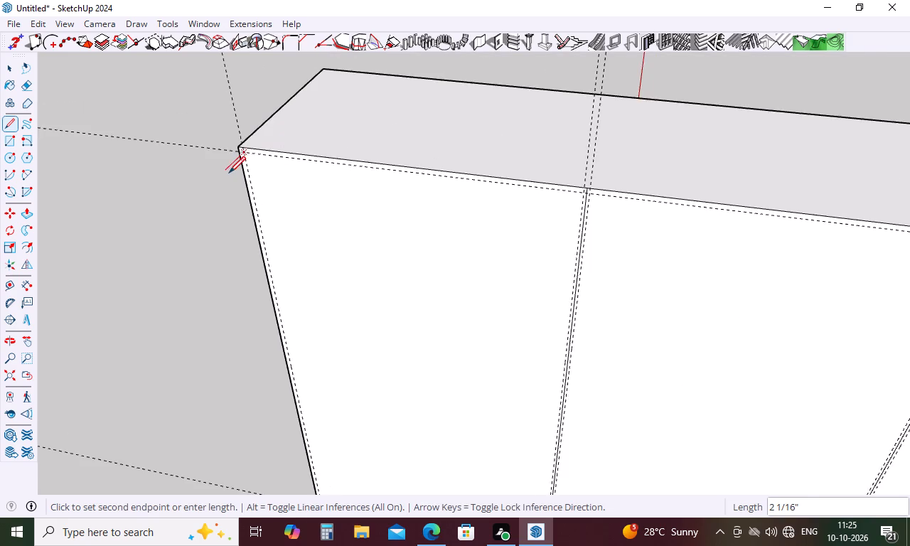
scroll(229, 173, down, 8)
scroll(737, 238, up, 7)
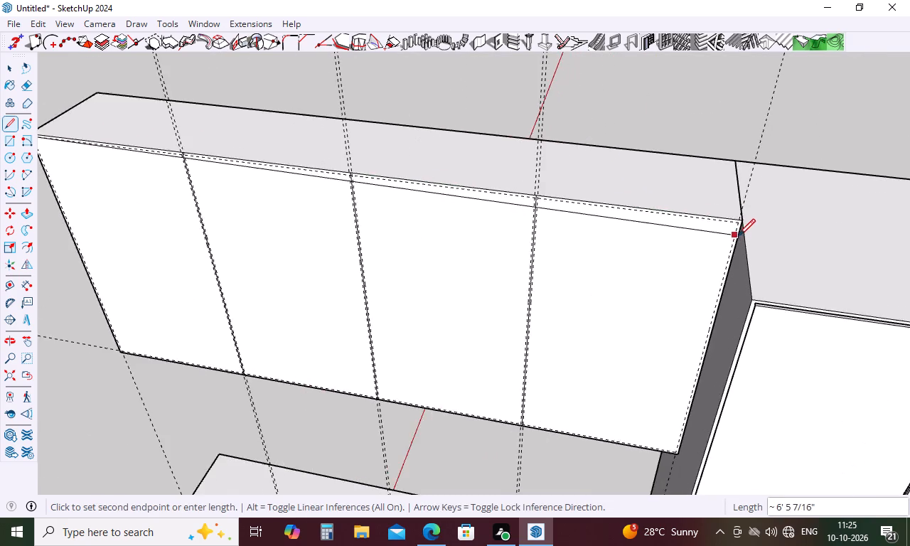
scroll(739, 235, up, 8)
click(737, 204)
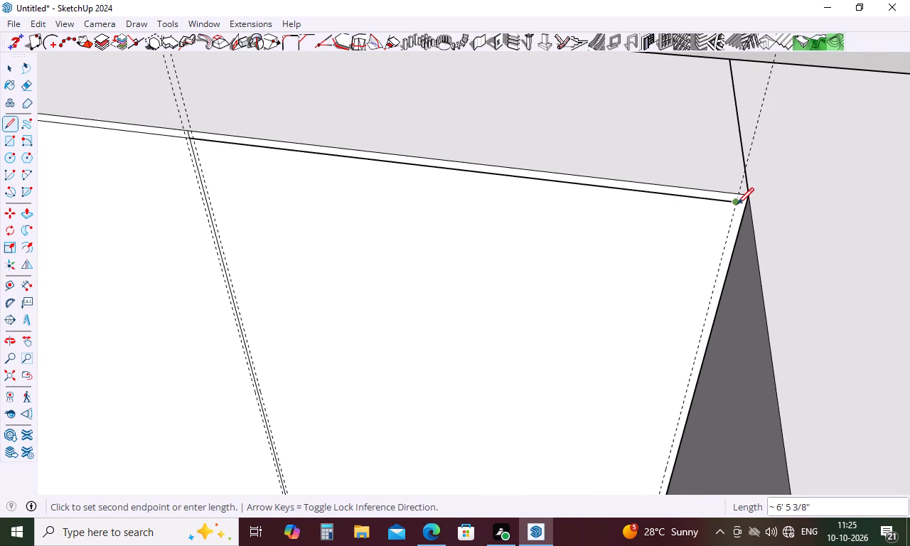
scroll(669, 163, down, 15)
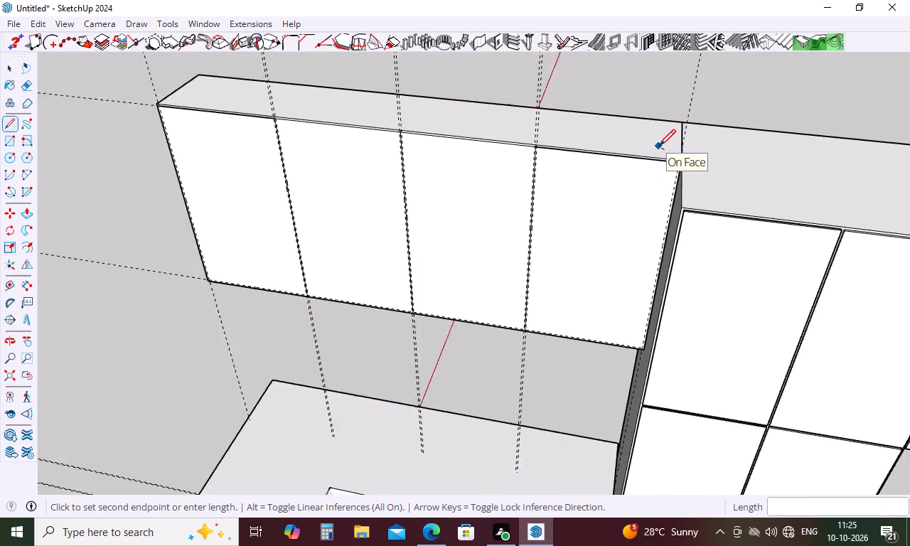
scroll(659, 146, down, 2)
scroll(645, 313, up, 19)
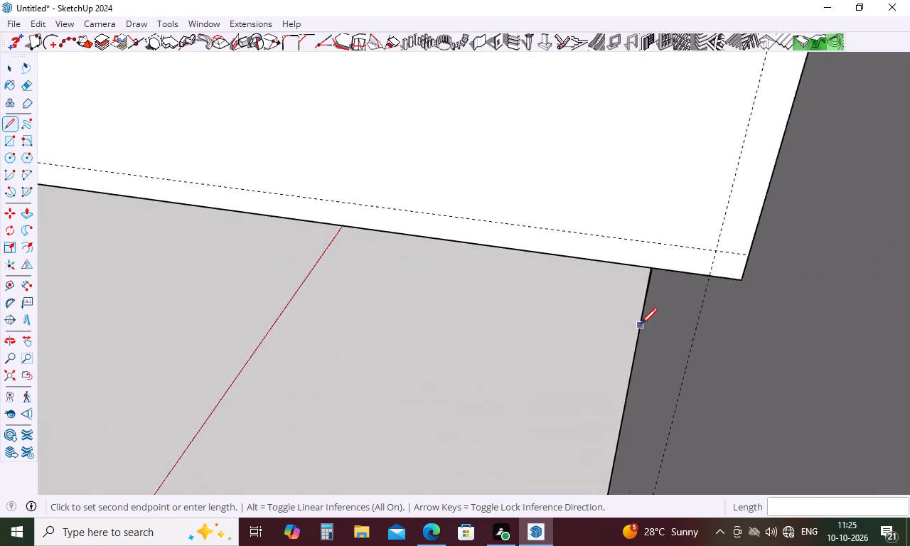
scroll(641, 324, up, 2)
scroll(707, 277, down, 5)
click(759, 227)
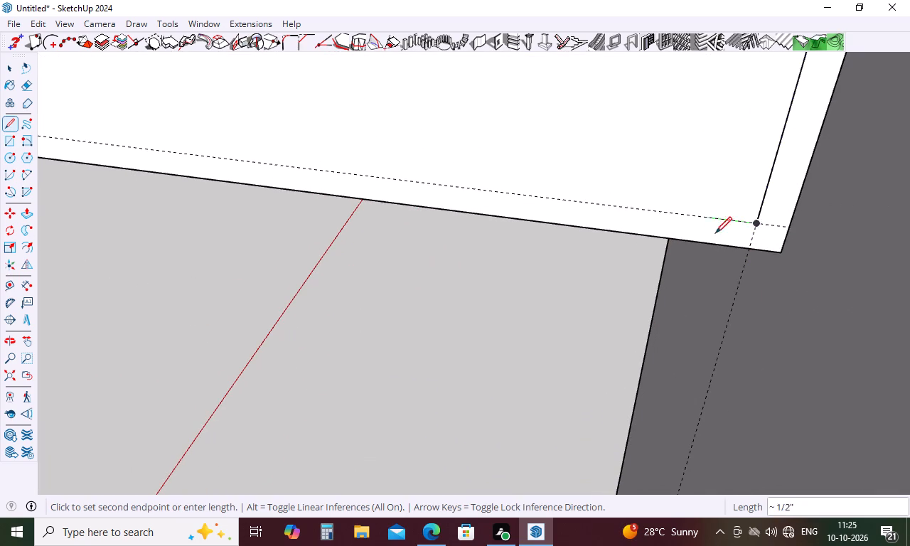
Close the wall cabinet's inset border with lines along the bottom guide and up the free outer side guide, about 2' 9 5/8" high.
scroll(760, 243, down, 17)
scroll(804, 259, down, 15)
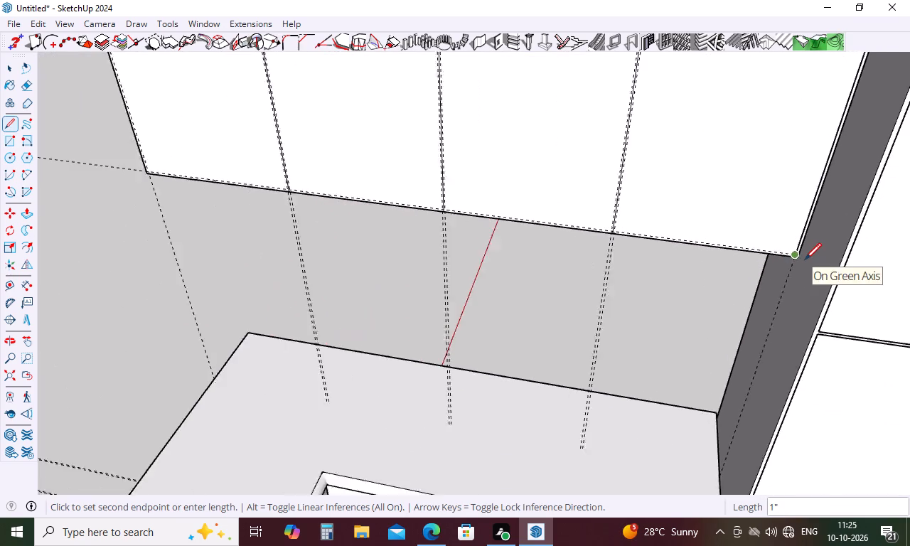
scroll(805, 259, down, 2)
scroll(336, 216, up, 20)
scroll(336, 216, up, 2)
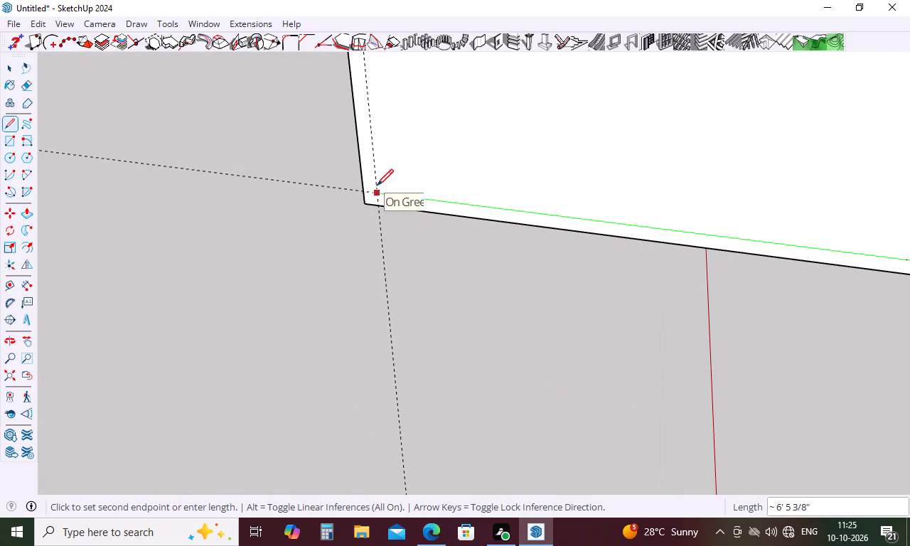
click(378, 193)
scroll(408, 343, down, 17)
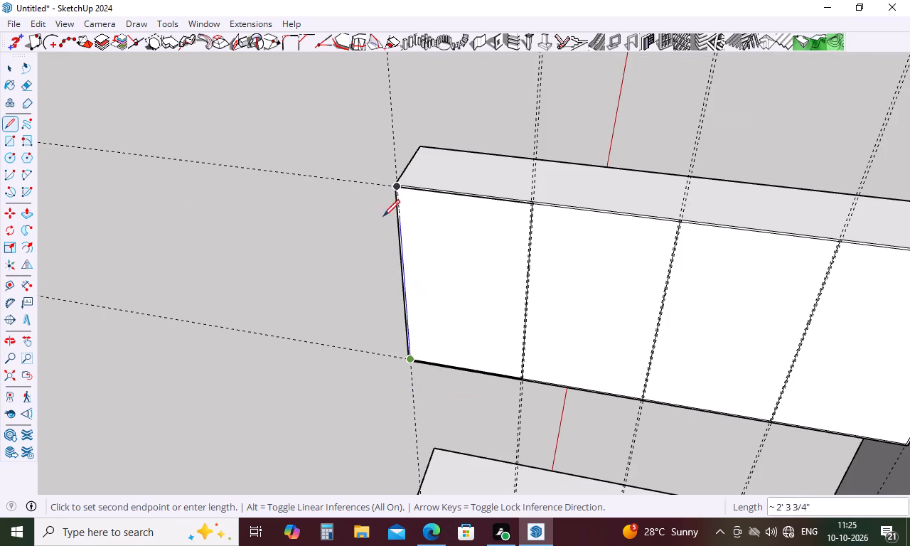
scroll(392, 191, up, 16)
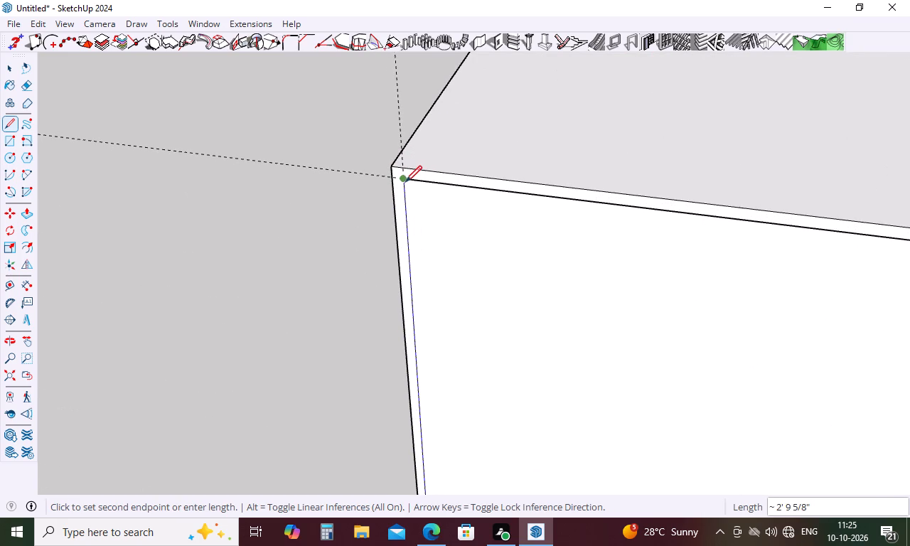
click(405, 182)
Draw lines about 2' 9 5/8" long along both guides flanking the wall cabinet door divider nearest the free outer side.
scroll(387, 181, down, 11)
scroll(590, 199, up, 5)
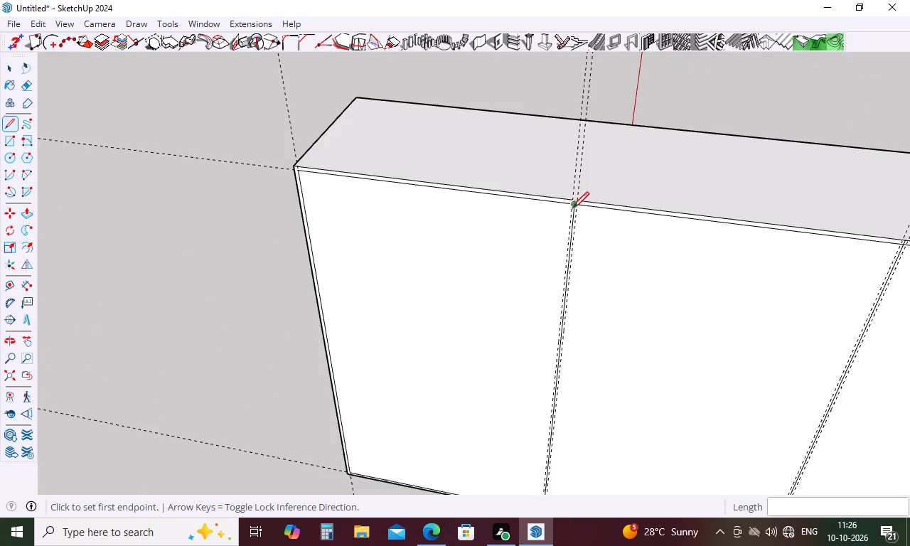
scroll(572, 208, up, 16)
drag(589, 182, 589, 184)
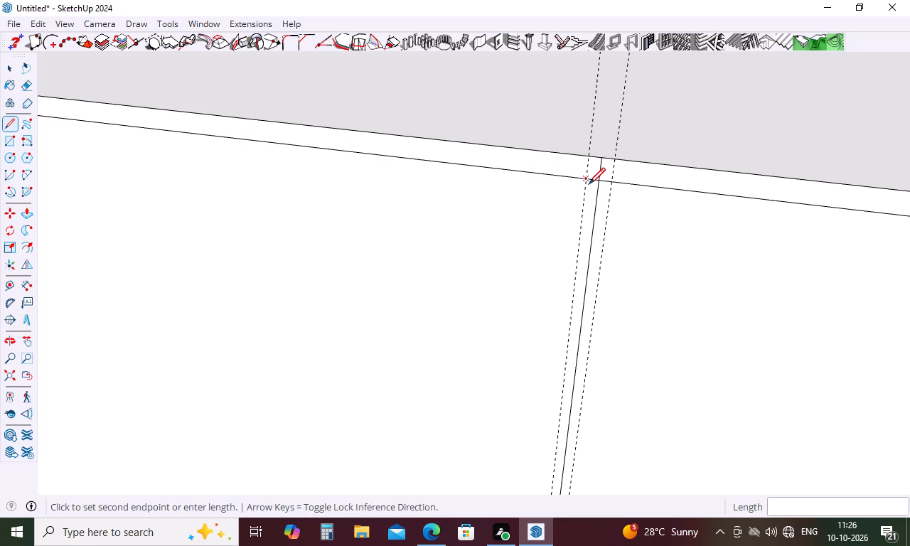
drag(589, 184, 586, 200)
scroll(574, 159, down, 17)
scroll(576, 158, down, 5)
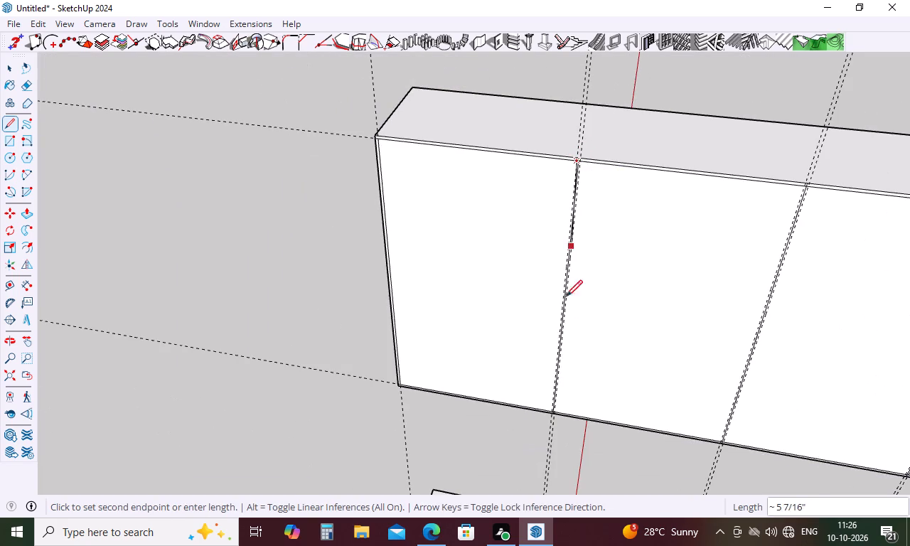
scroll(546, 427, up, 4)
scroll(554, 404, up, 20)
scroll(554, 404, up, 2)
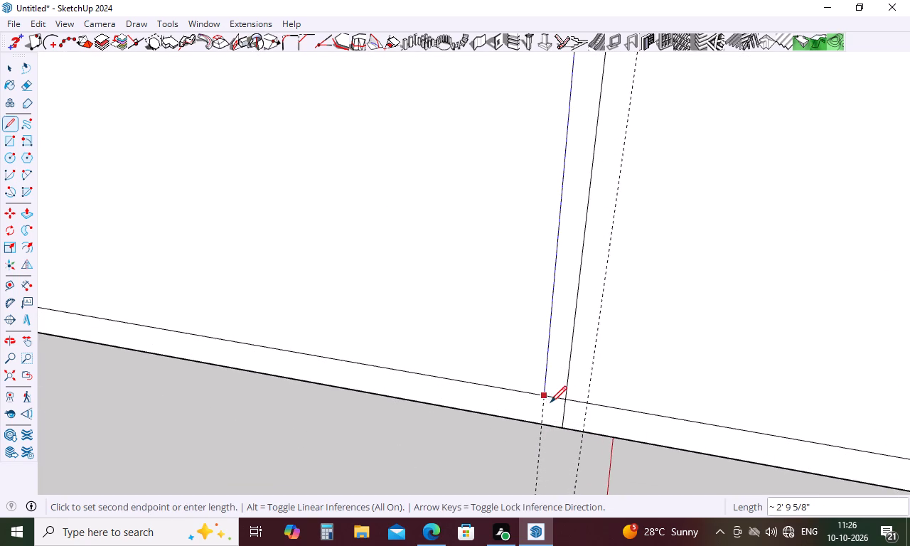
click(543, 400)
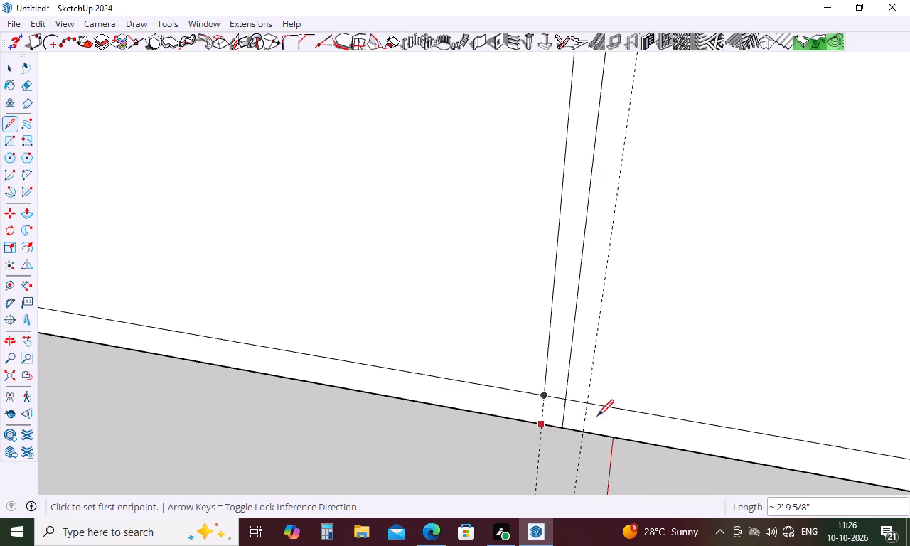
click(586, 409)
scroll(557, 466, down, 11)
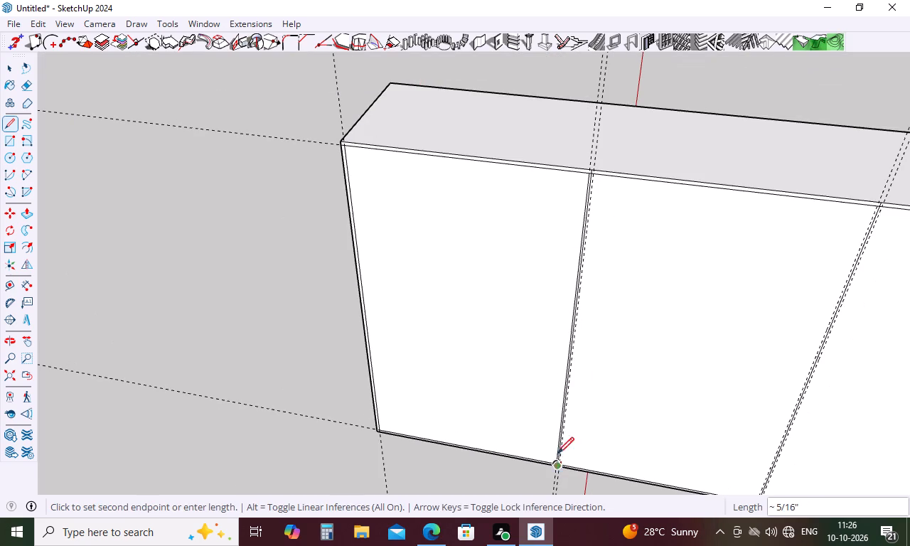
scroll(594, 164, up, 15)
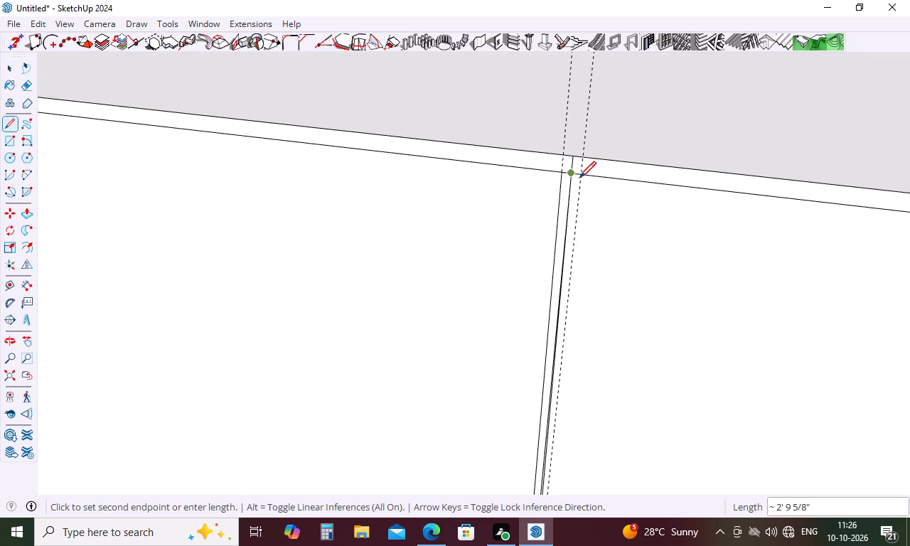
click(582, 177)
Draw lines about 2' 9 5/8" long along both guides flanking the wall cabinet's middle door divider, between the inset borders.
scroll(476, 176, down, 17)
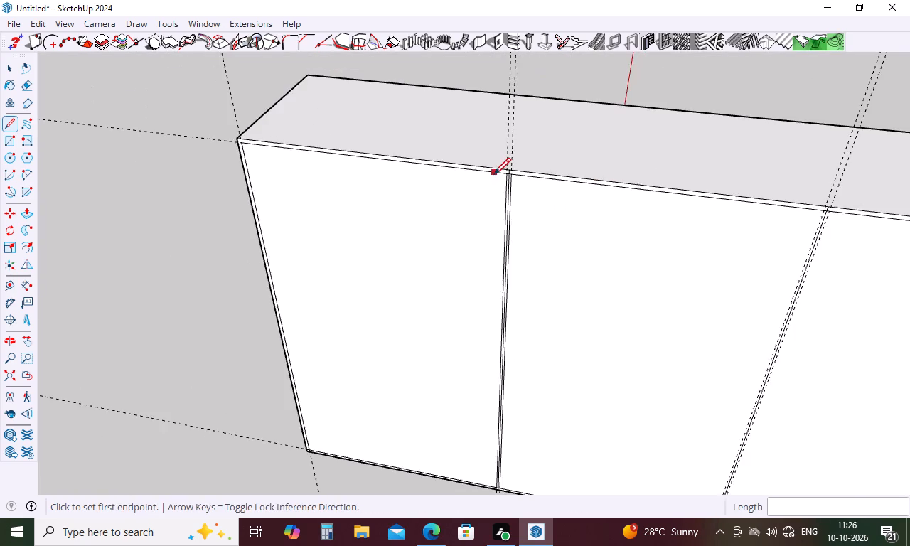
scroll(494, 174, down, 4)
scroll(661, 394, up, 7)
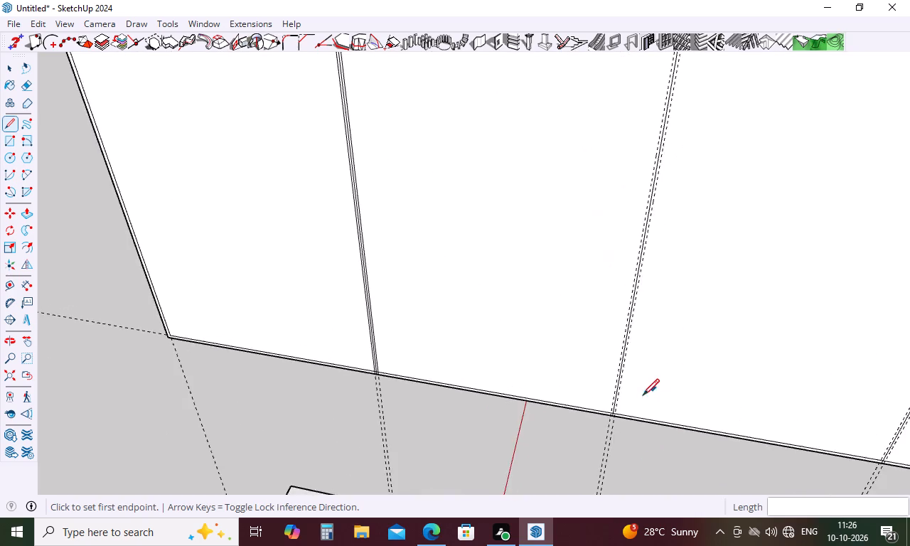
scroll(643, 395, up, 10)
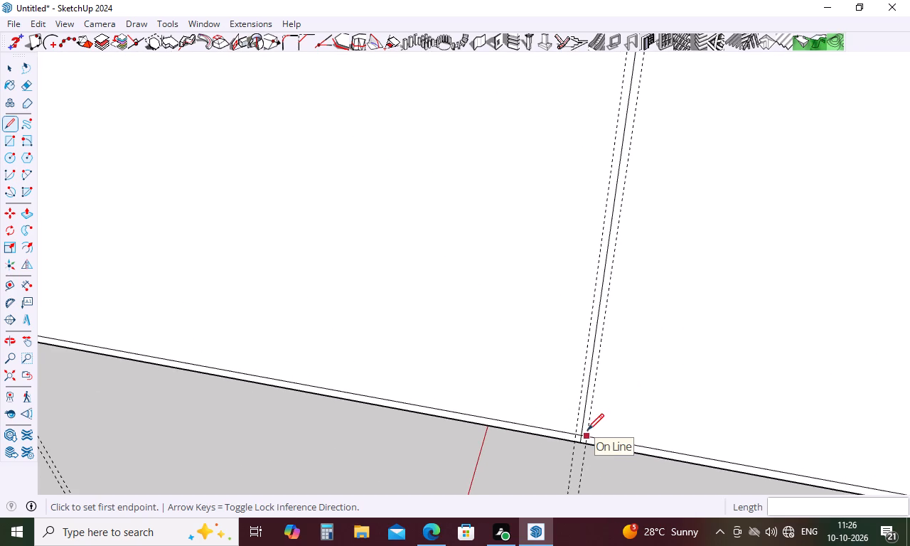
scroll(533, 451, up, 5)
scroll(537, 437, down, 4)
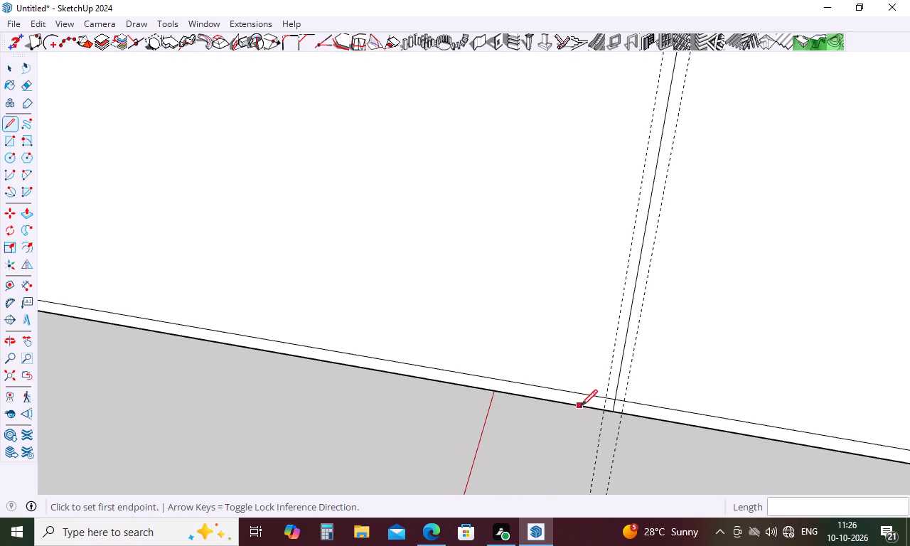
click(606, 395)
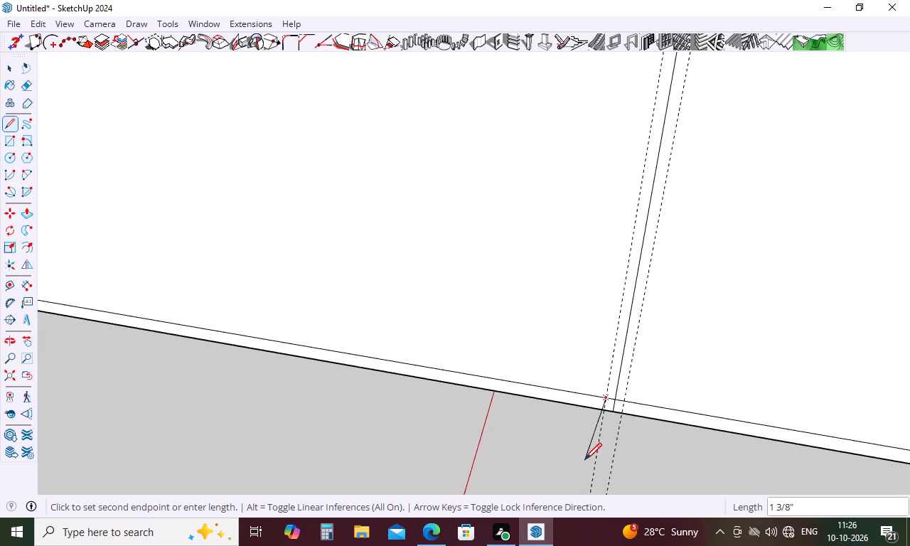
scroll(585, 459, down, 12)
scroll(623, 194, up, 5)
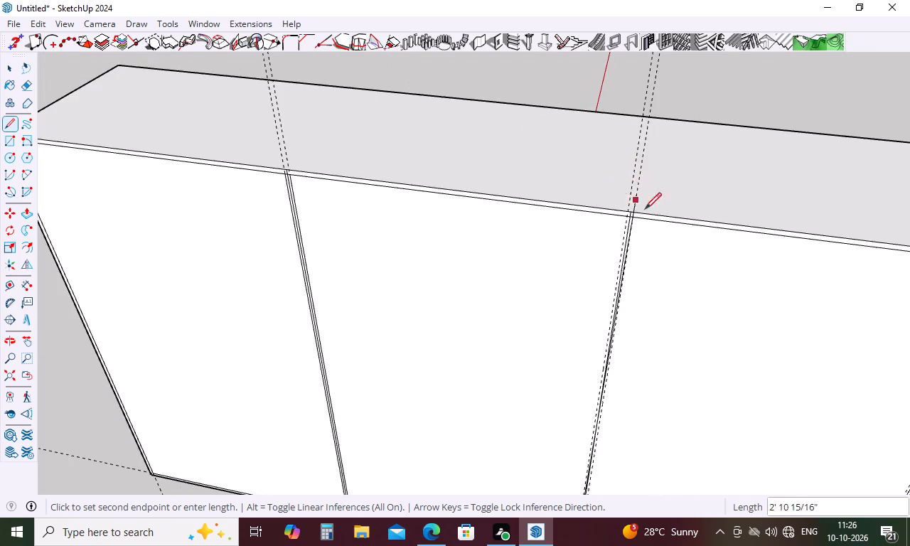
scroll(645, 209, up, 13)
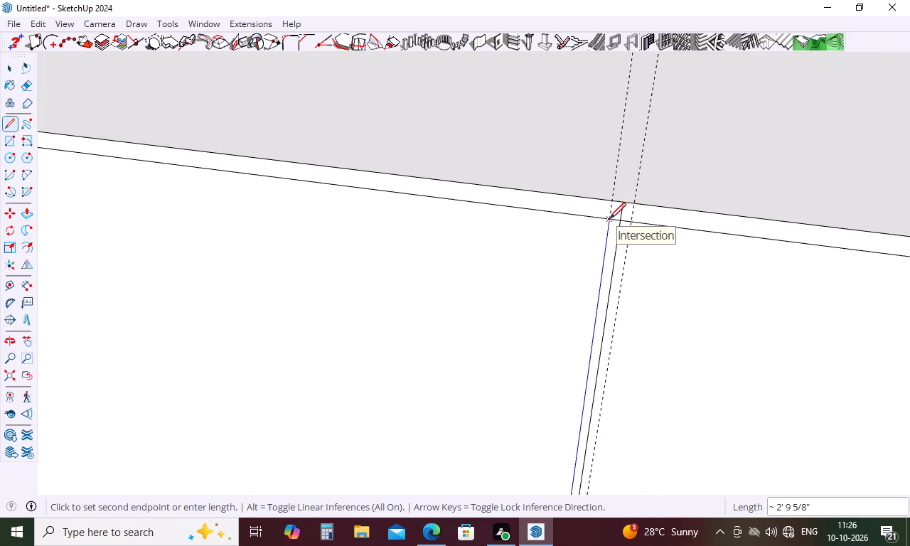
click(609, 219)
click(631, 218)
scroll(622, 154, down, 5)
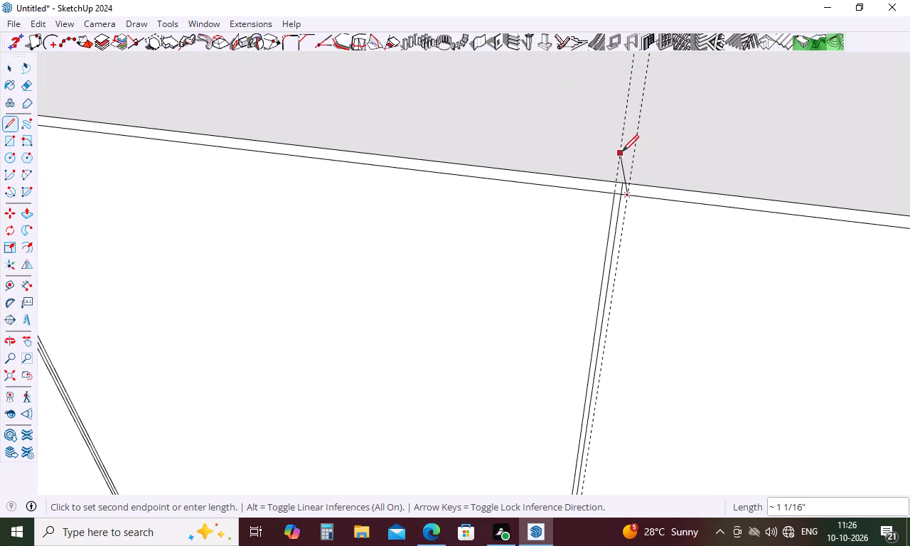
scroll(622, 151, down, 12)
scroll(622, 149, up, 1)
scroll(622, 149, down, 5)
scroll(603, 349, up, 5)
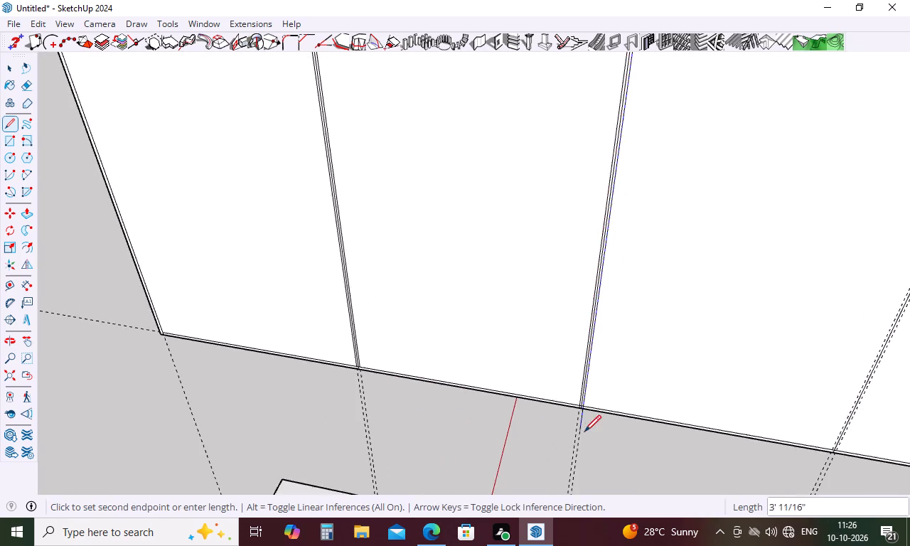
scroll(584, 429, up, 20)
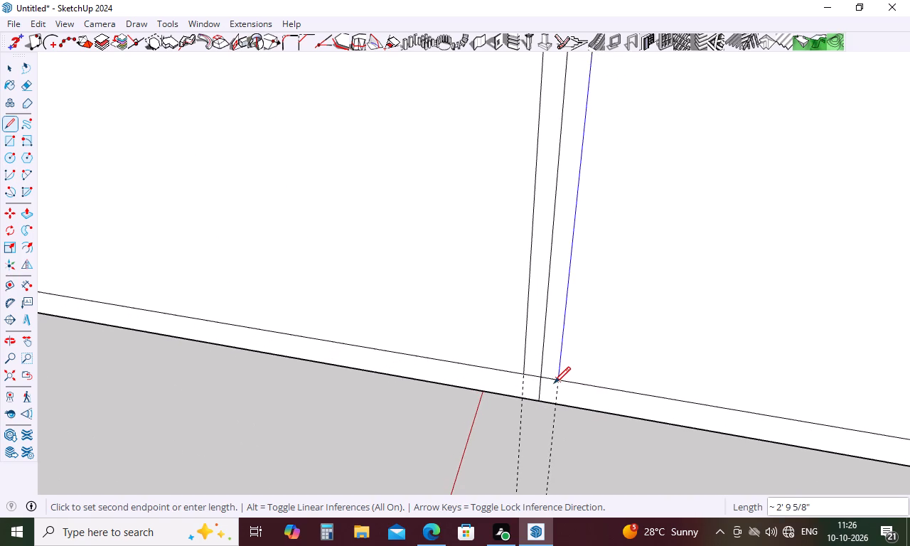
click(555, 382)
Draw lines about 2' 9 5/8" long along both guides flanking the wall cabinet door divider nearest the tall unit.
scroll(494, 344, down, 17)
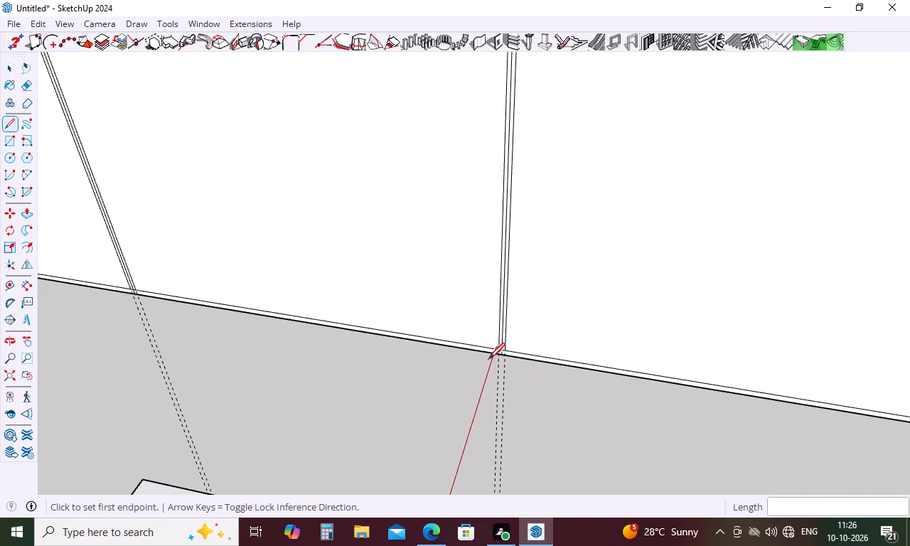
scroll(488, 359, down, 13)
scroll(604, 366, up, 5)
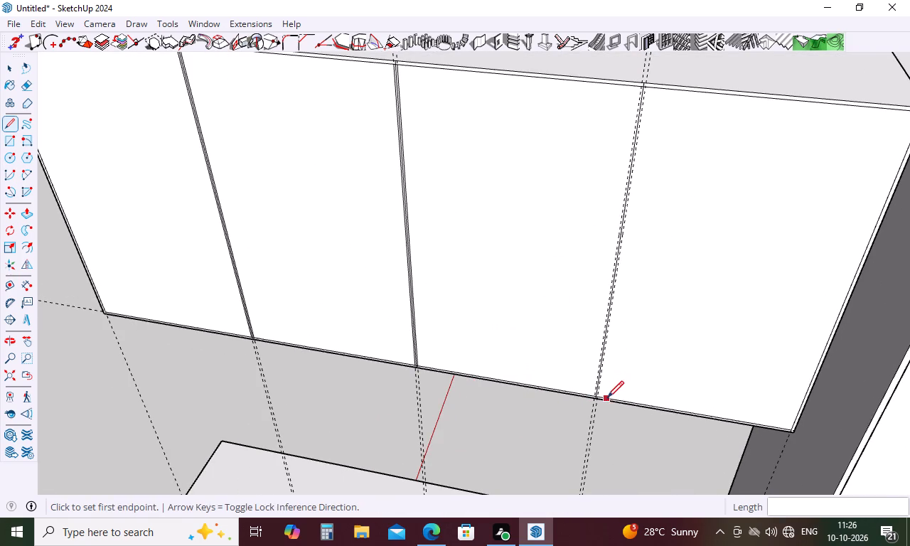
scroll(598, 397, up, 11)
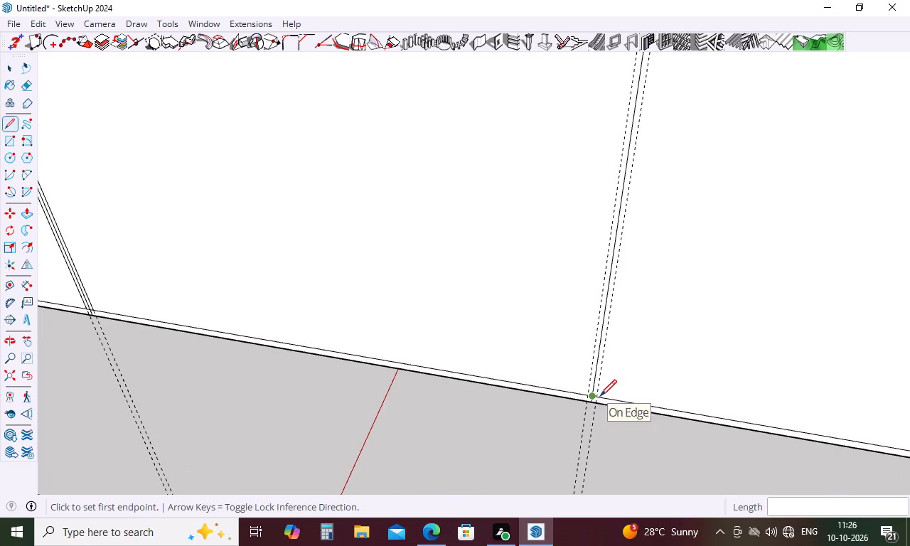
scroll(597, 396, up, 11)
click(597, 395)
scroll(601, 319, down, 6)
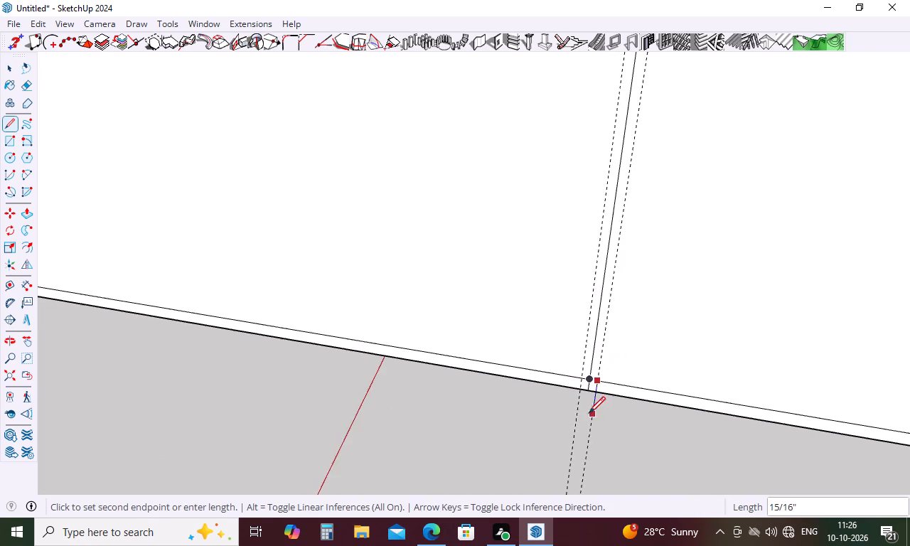
scroll(589, 413, down, 12)
scroll(623, 184, up, 11)
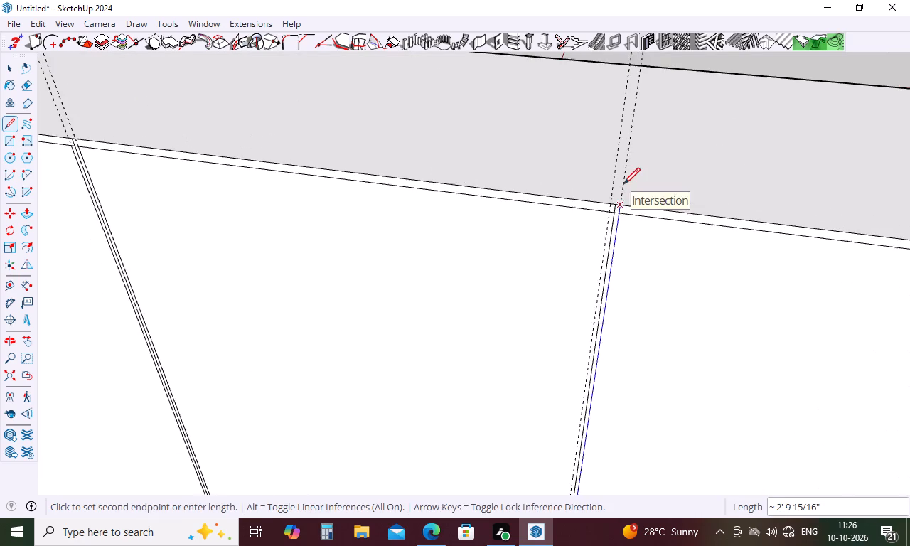
scroll(625, 202, up, 6)
click(616, 225)
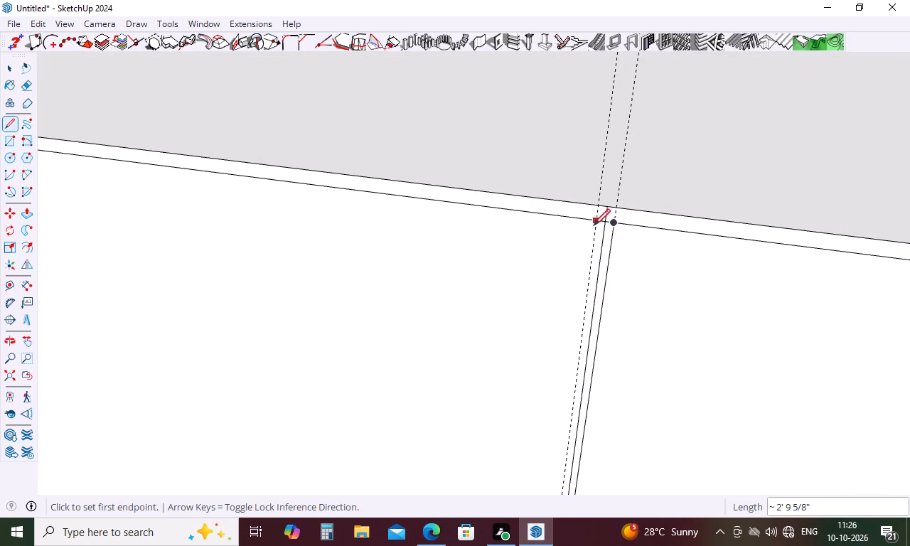
click(595, 223)
scroll(606, 175, down, 6)
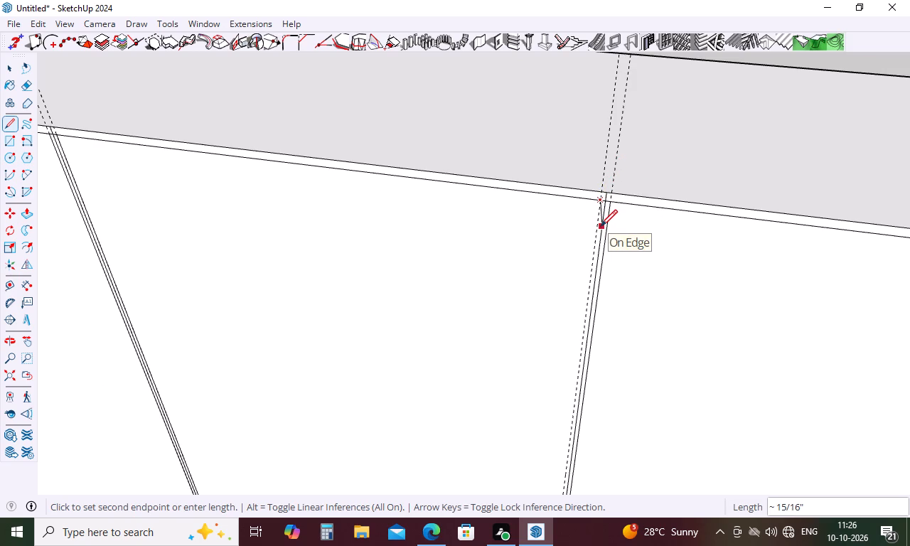
scroll(601, 225, down, 12)
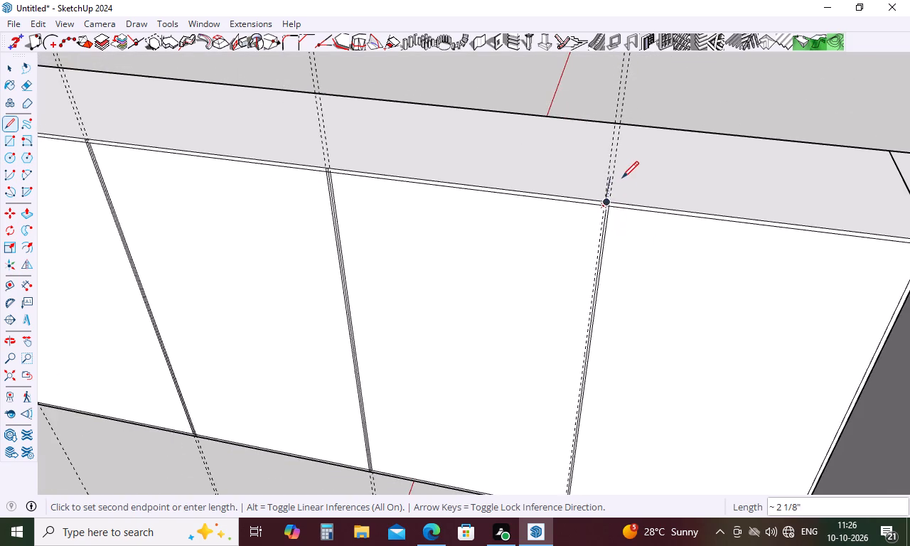
scroll(623, 176, down, 5)
scroll(570, 392, up, 6)
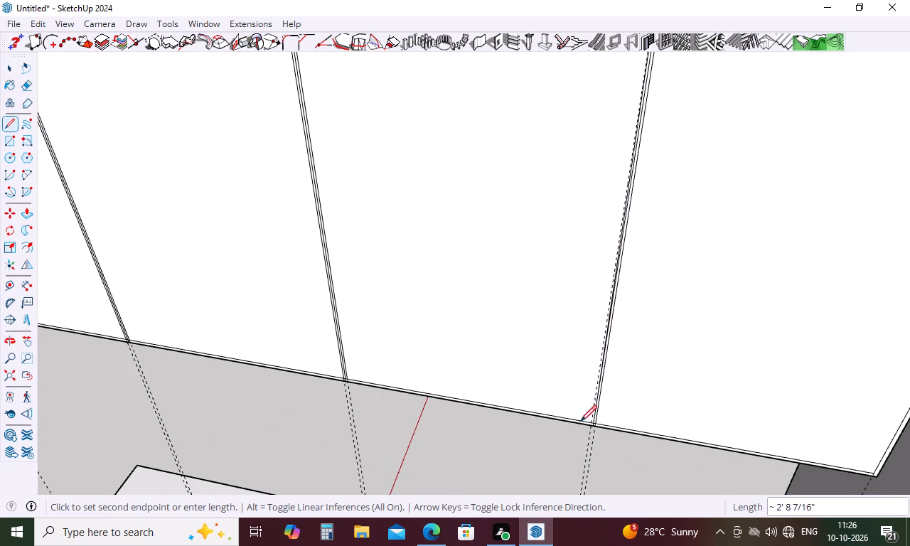
scroll(586, 437, up, 11)
scroll(596, 414, down, 4)
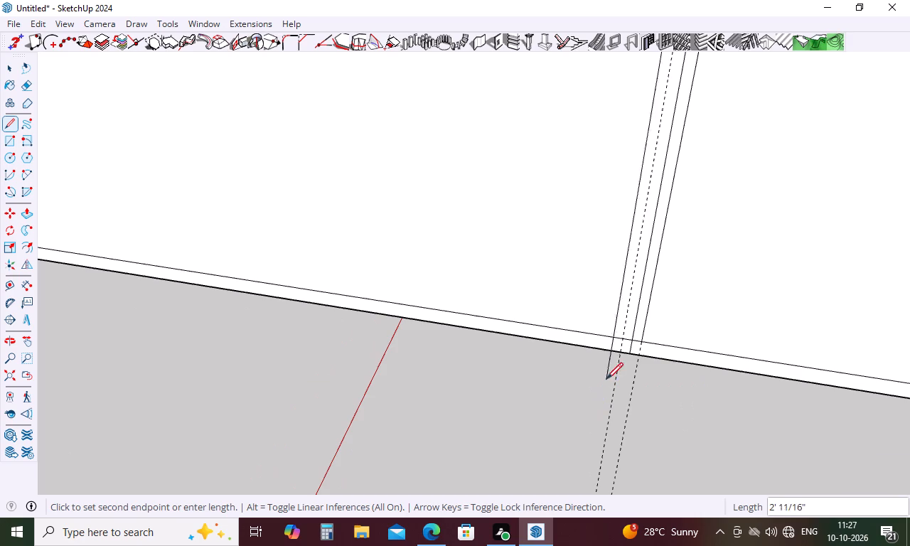
click(621, 341)
key(Escape)
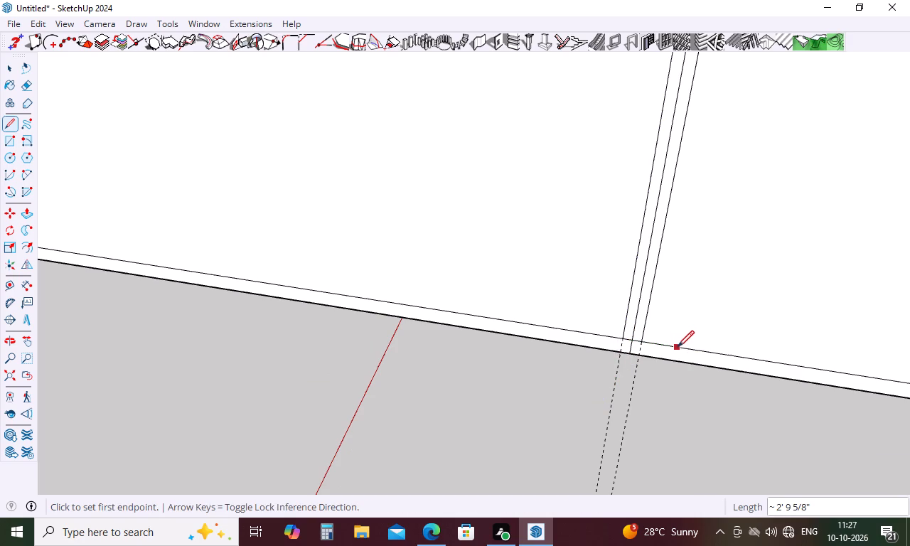
scroll(536, 261, down, 17)
scroll(569, 322, down, 6)
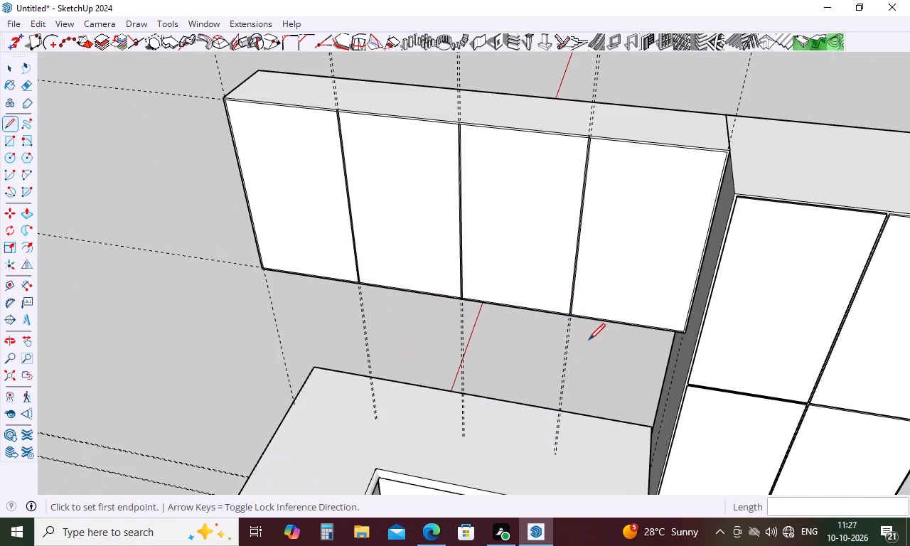
key(Escape)
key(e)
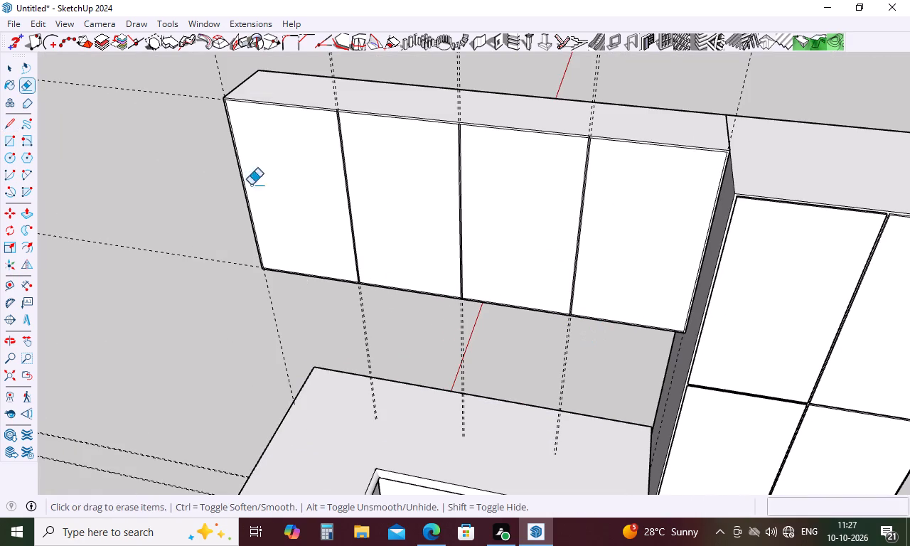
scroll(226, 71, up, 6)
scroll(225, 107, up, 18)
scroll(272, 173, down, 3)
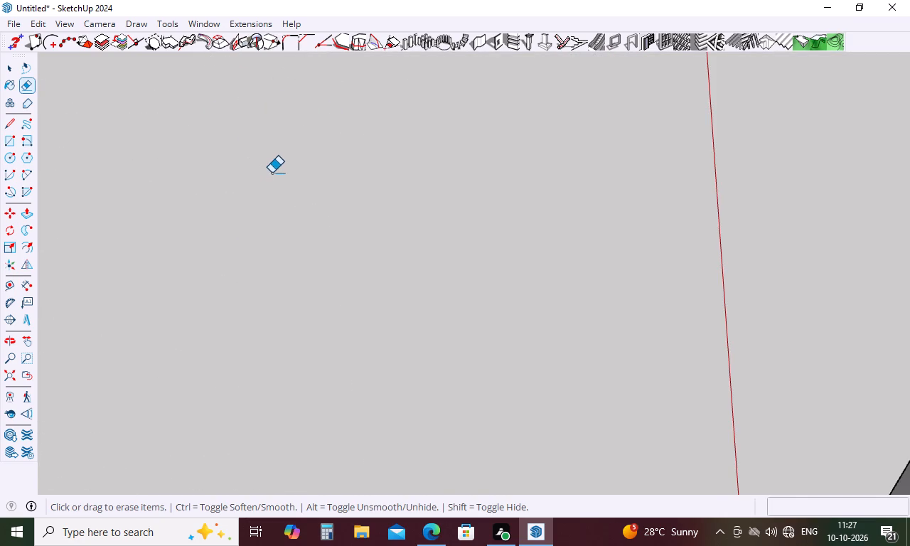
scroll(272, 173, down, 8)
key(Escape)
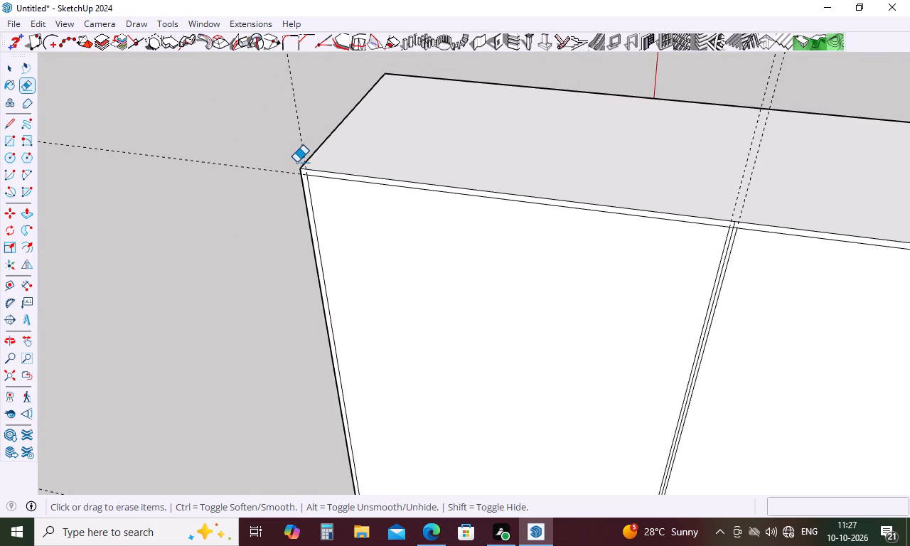
Push/Pull the two wall cabinet door panels nearest the free outer side by .3".
key(p)
drag(408, 237, 408, 245)
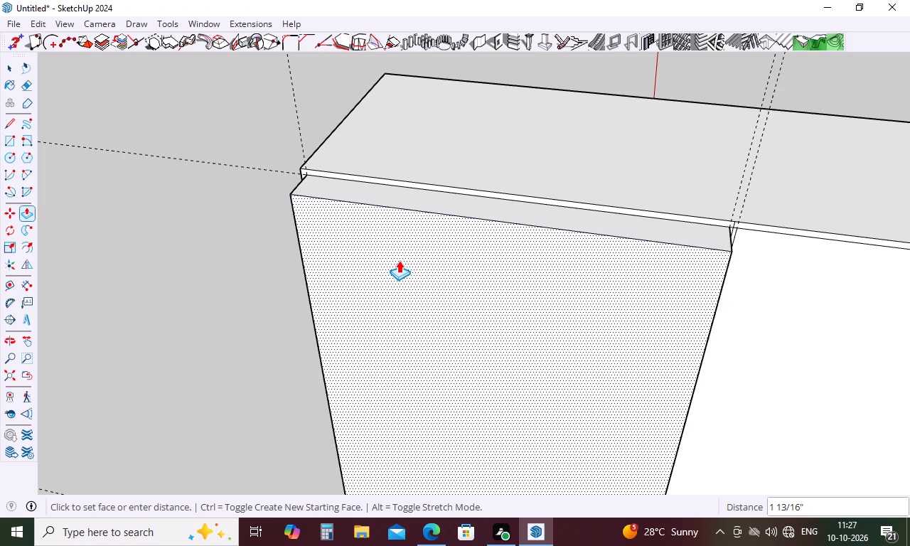
text(.3)
key(Return)
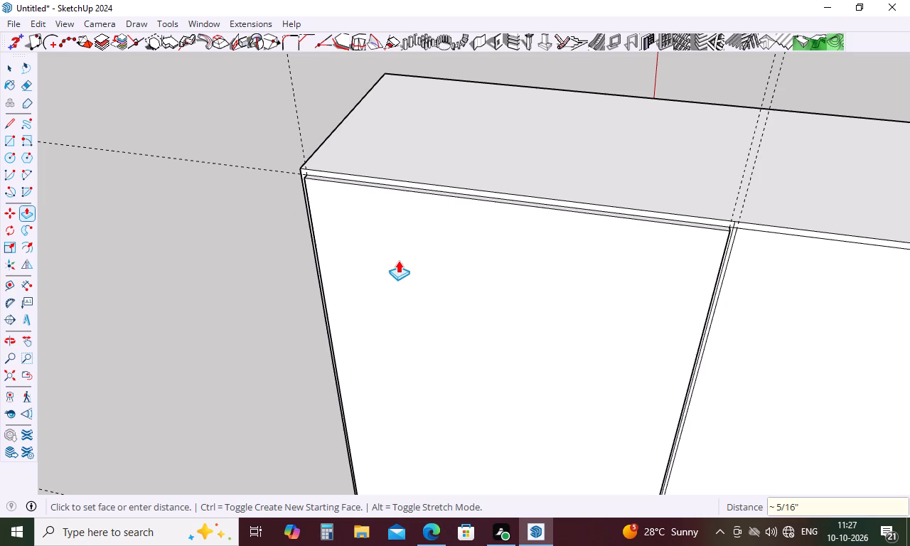
scroll(468, 170, down, 6)
double_click(665, 303)
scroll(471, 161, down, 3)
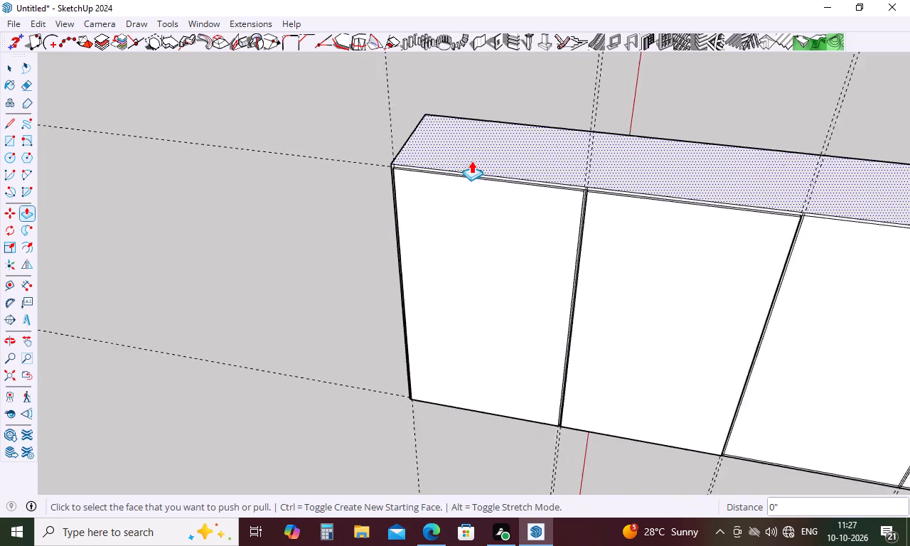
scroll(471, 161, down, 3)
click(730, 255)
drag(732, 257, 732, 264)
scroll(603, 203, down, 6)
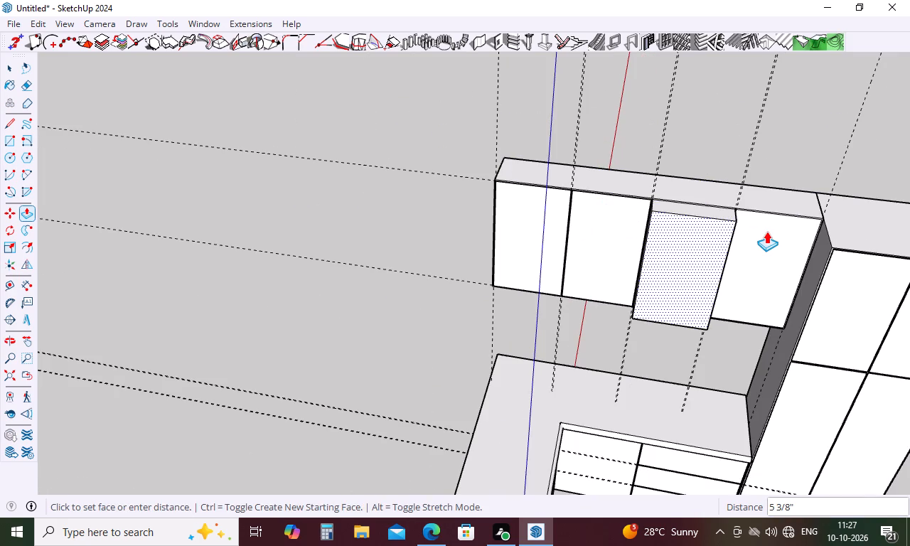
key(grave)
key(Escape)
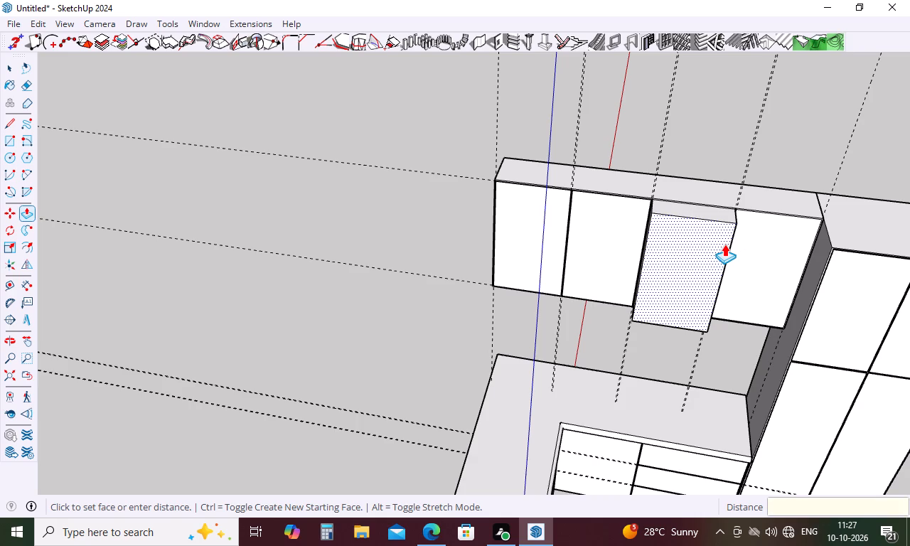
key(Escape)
Repeat the last Push/Pull distance on the two wall cabinet door panels nearest the tall unit.
scroll(759, 194, up, 4)
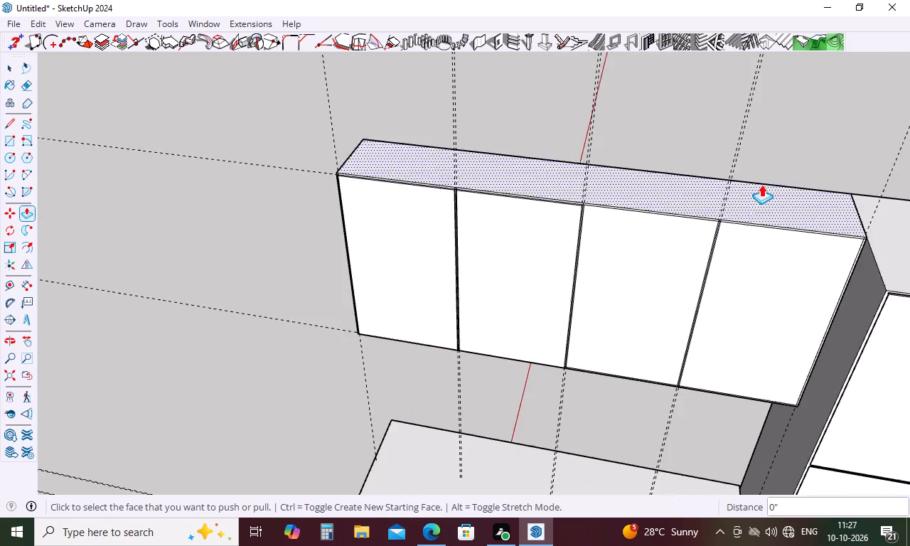
scroll(761, 184, up, 7)
double_click(635, 242)
double_click(773, 263)
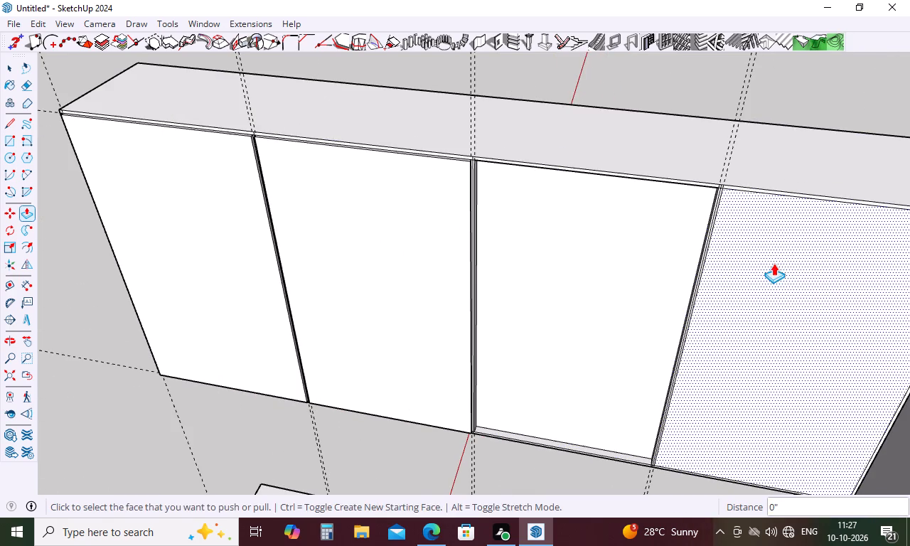
Select the whole connected wall cabinet geometry and make it a group.
scroll(729, 190, up, 18)
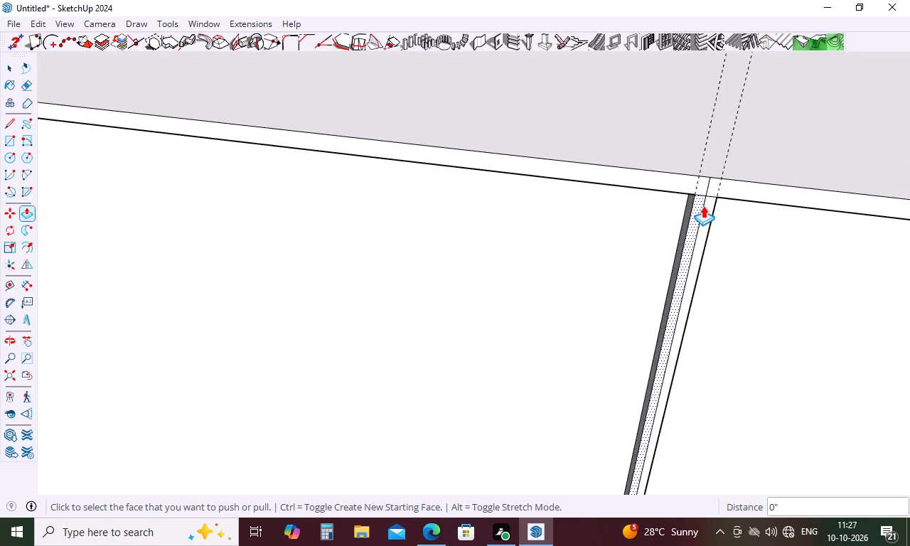
scroll(703, 205, up, 4)
scroll(701, 198, down, 18)
key(space)
triple_click(653, 255)
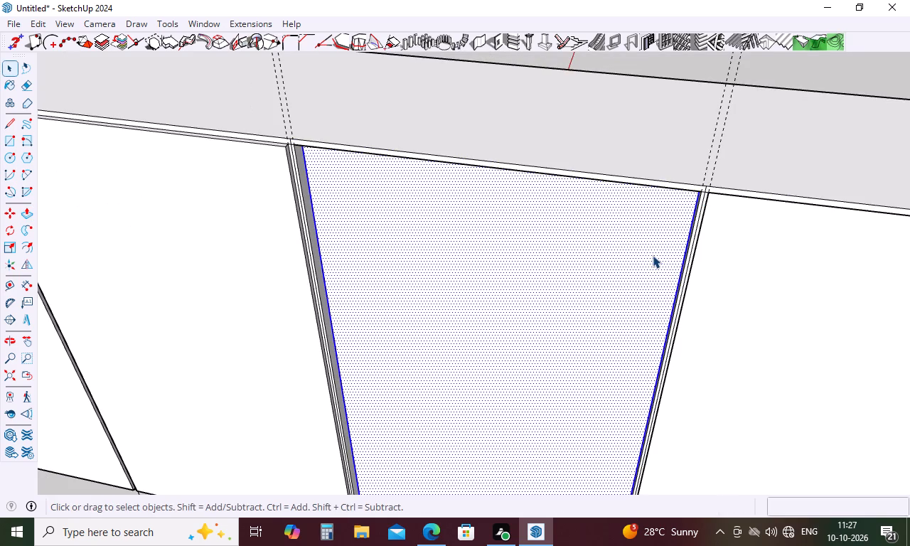
triple_click(653, 255)
click(653, 255)
right_click(653, 255)
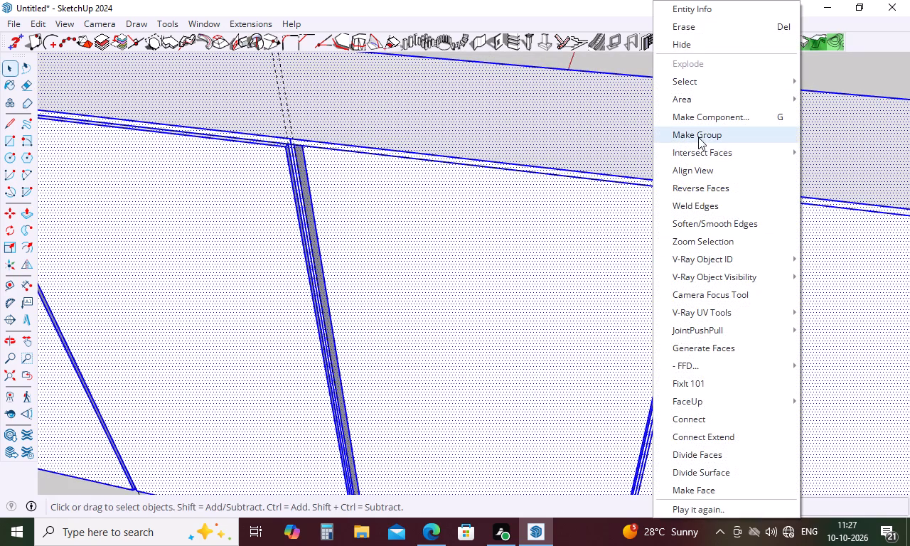
click(698, 137)
scroll(494, 235, down, 15)
key(Escape)
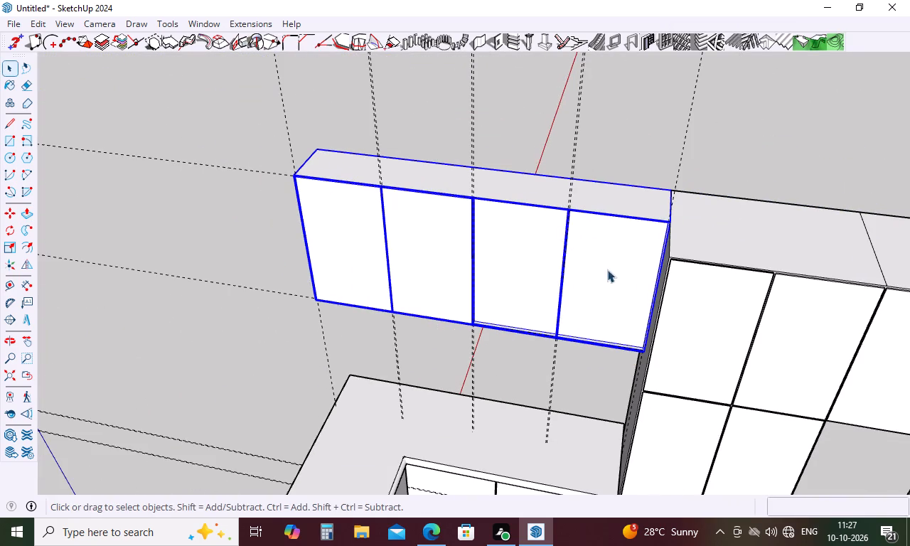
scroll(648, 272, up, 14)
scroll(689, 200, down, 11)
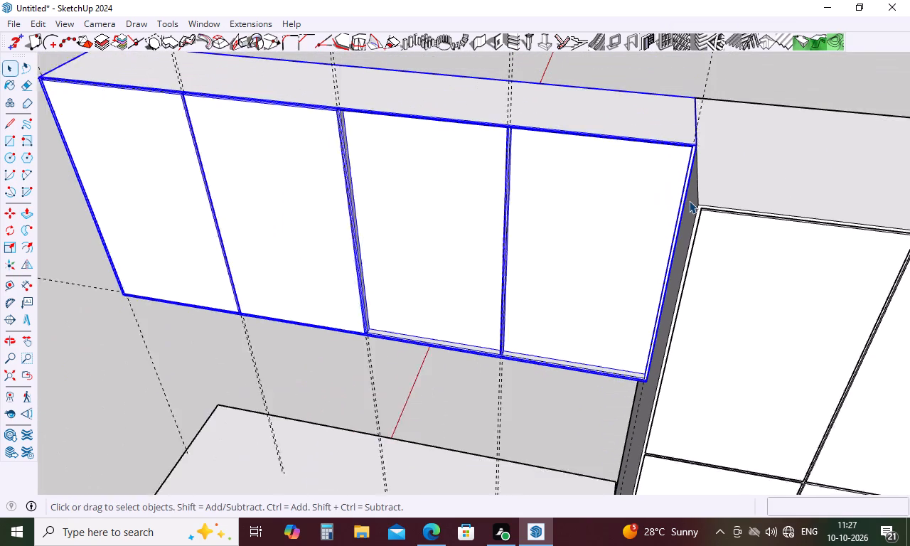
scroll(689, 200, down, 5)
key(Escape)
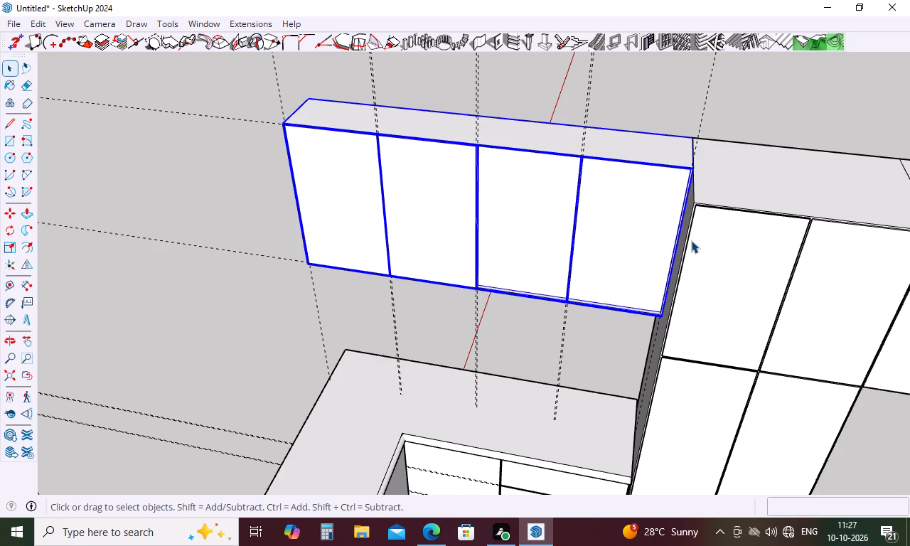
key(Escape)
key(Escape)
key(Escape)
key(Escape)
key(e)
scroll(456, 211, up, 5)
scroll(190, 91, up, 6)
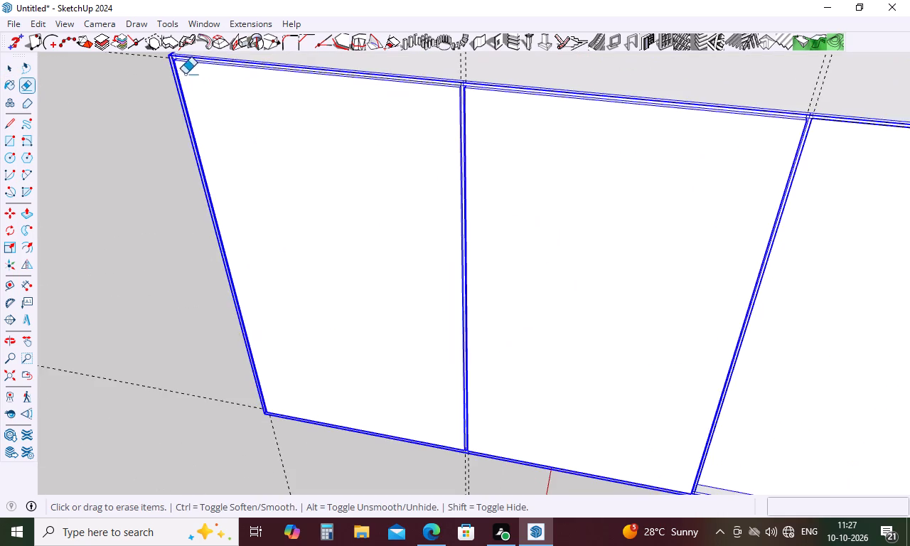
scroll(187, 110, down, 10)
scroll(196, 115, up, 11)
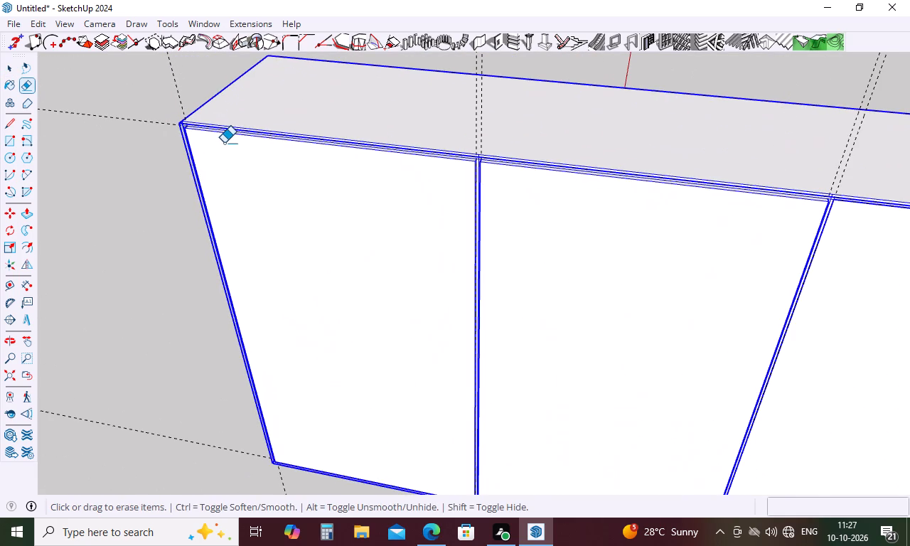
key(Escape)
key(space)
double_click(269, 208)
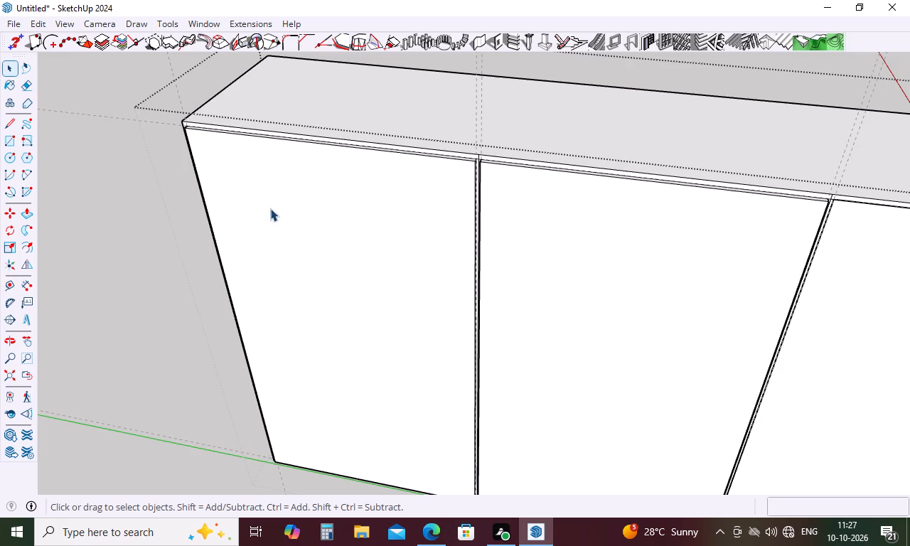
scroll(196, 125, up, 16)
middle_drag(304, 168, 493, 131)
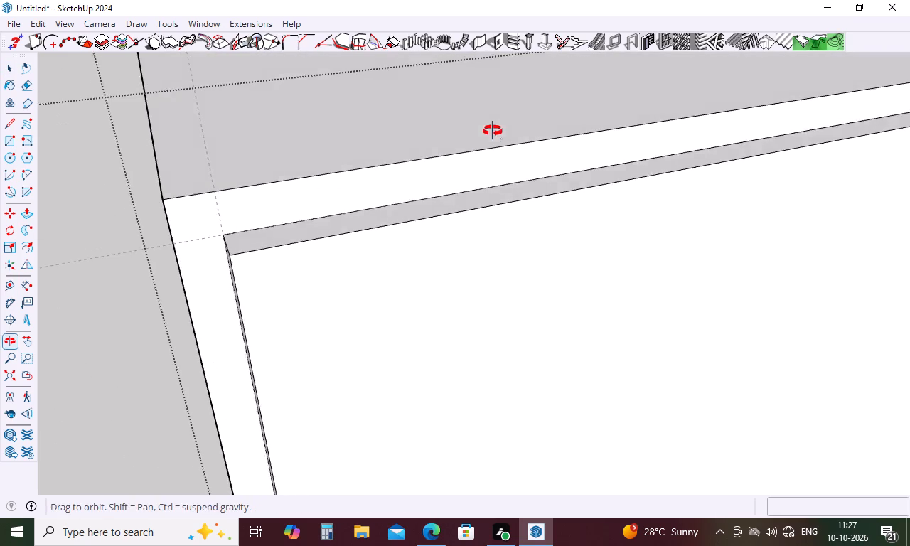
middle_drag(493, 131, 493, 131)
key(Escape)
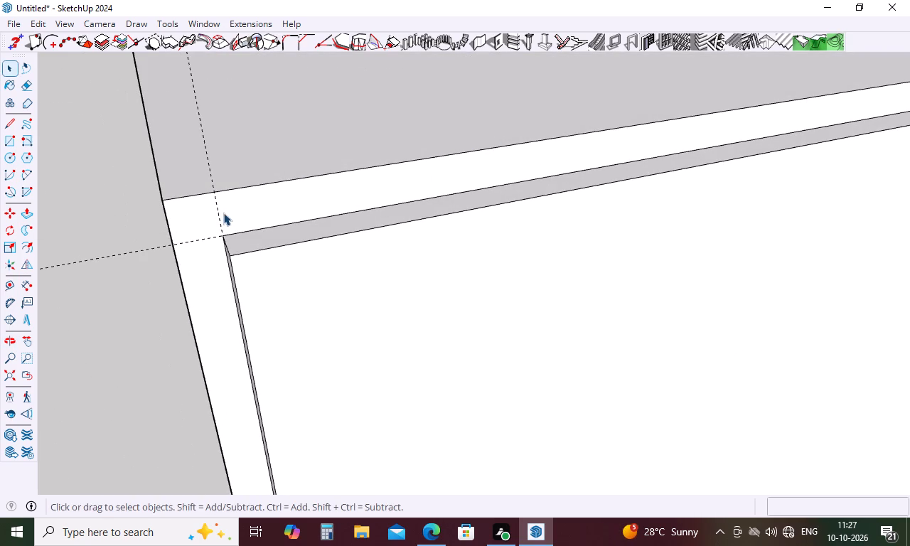
Delete all construction guides from the model.
click(43, 21)
click(99, 173)
scroll(252, 125, down, 5)
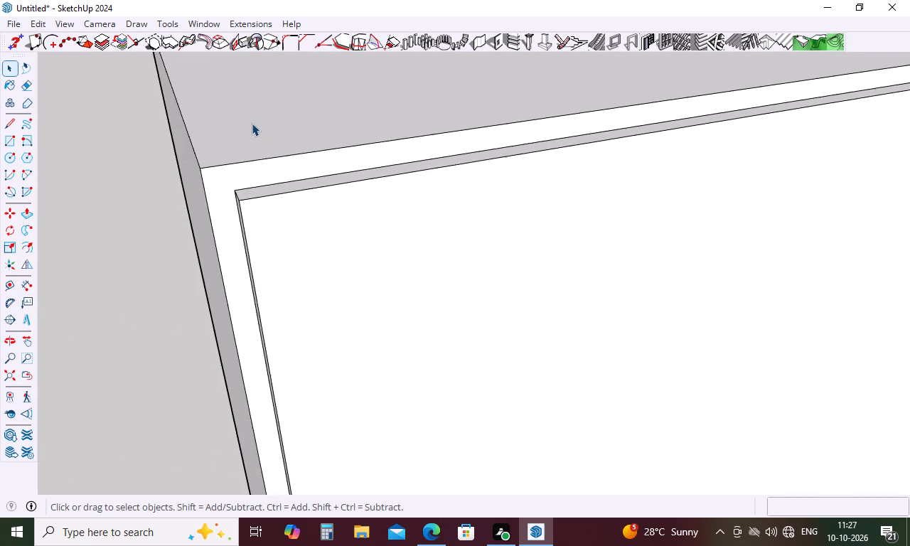
Inside the wall cabinet group, erase the centre line and short cross edges on the door divider nearest the free outer side.
key(e)
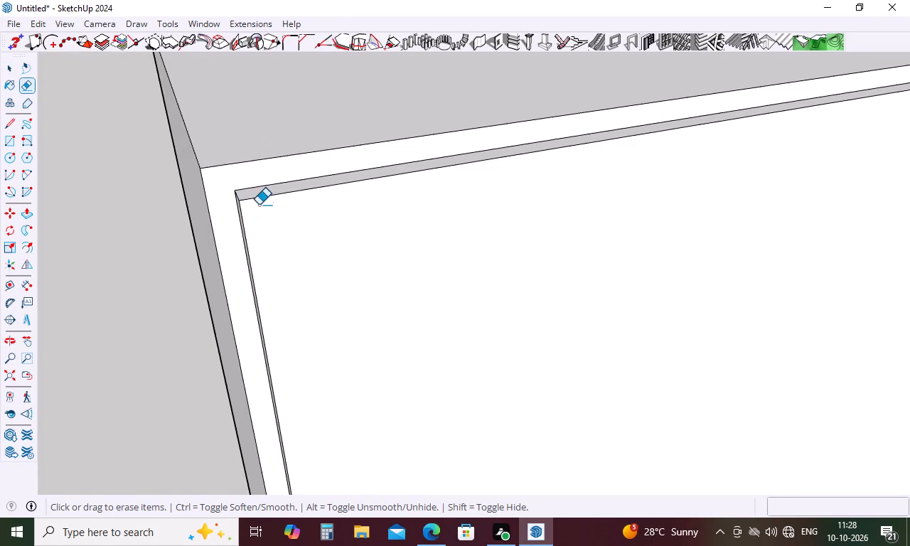
scroll(257, 160, down, 20)
scroll(257, 160, down, 7)
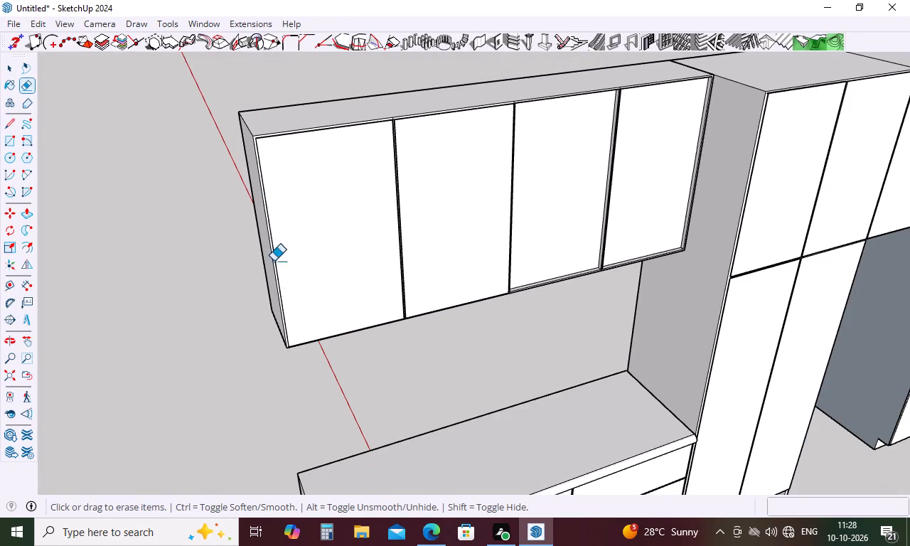
key(space)
double_click(322, 309)
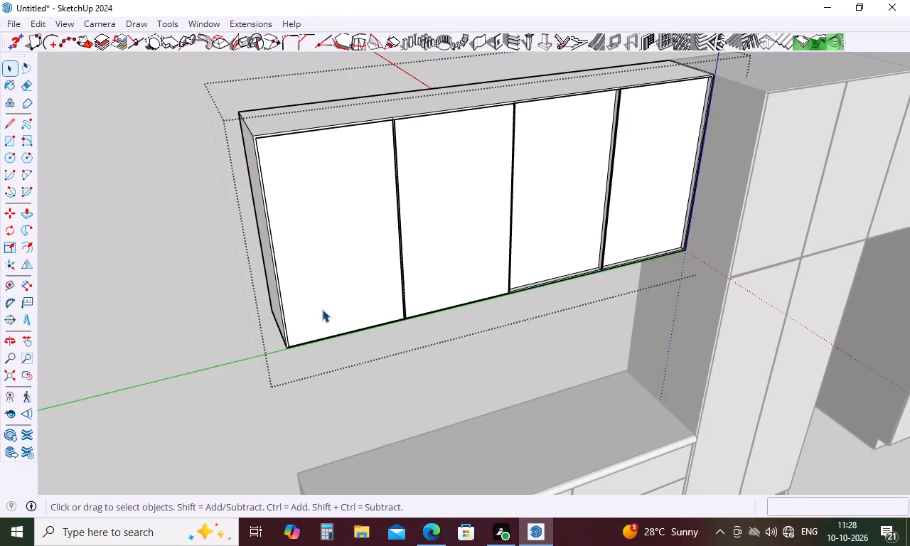
scroll(299, 350, up, 17)
middle_drag(283, 357, 266, 261)
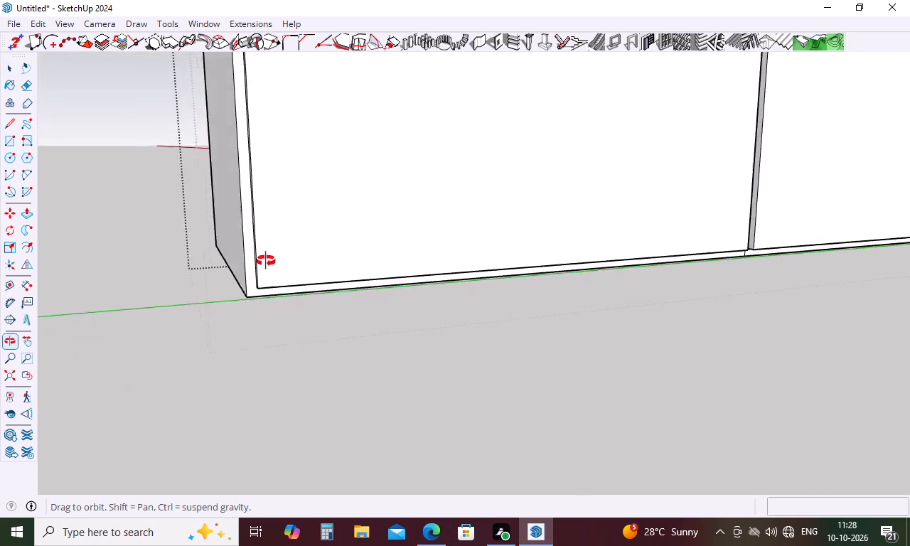
middle_drag(266, 261, 107, 243)
scroll(112, 240, down, 5)
scroll(565, 248, up, 4)
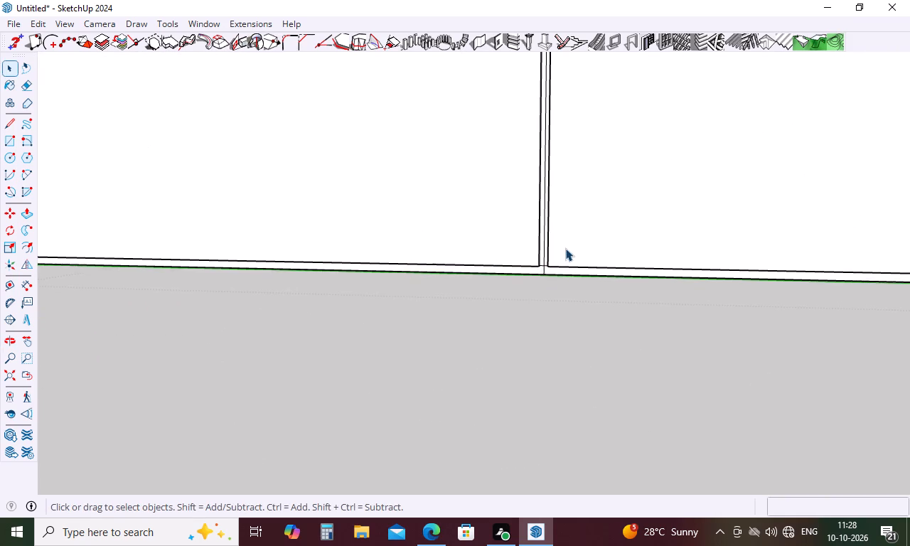
key(e)
scroll(564, 261, up, 16)
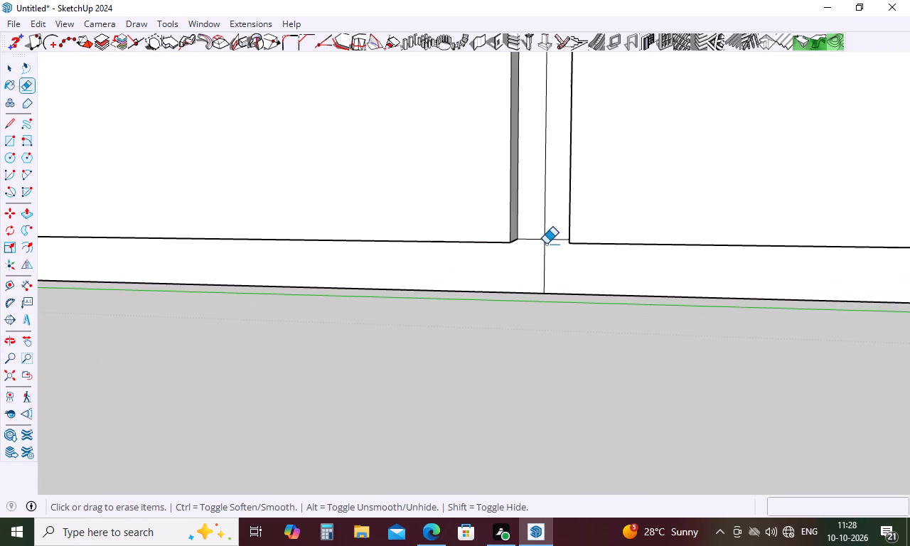
click(546, 243)
drag(546, 239, 545, 245)
scroll(506, 235, down, 11)
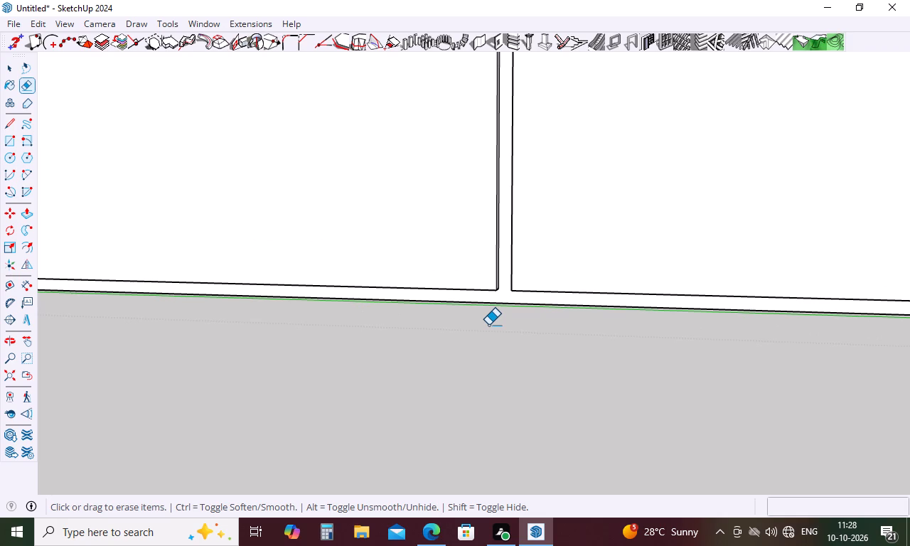
scroll(488, 328, down, 13)
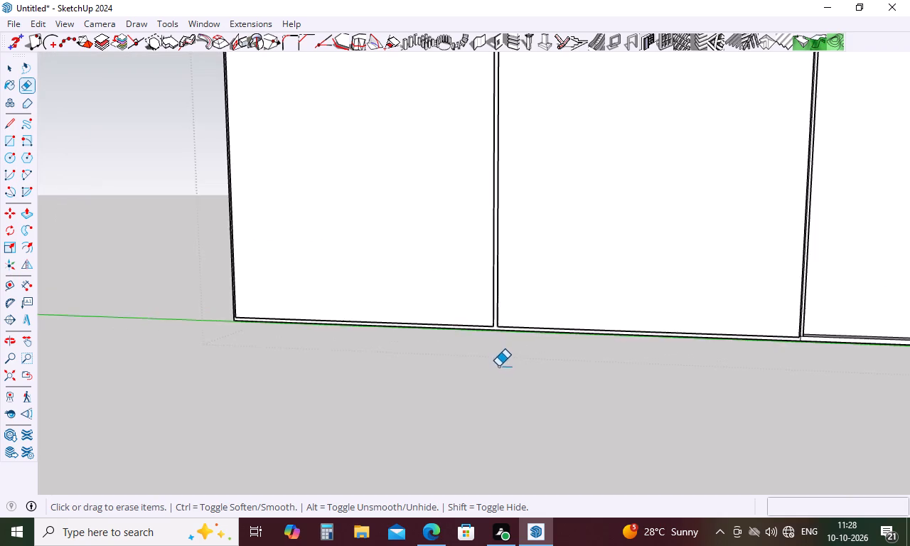
scroll(498, 366, down, 9)
scroll(503, 125, up, 5)
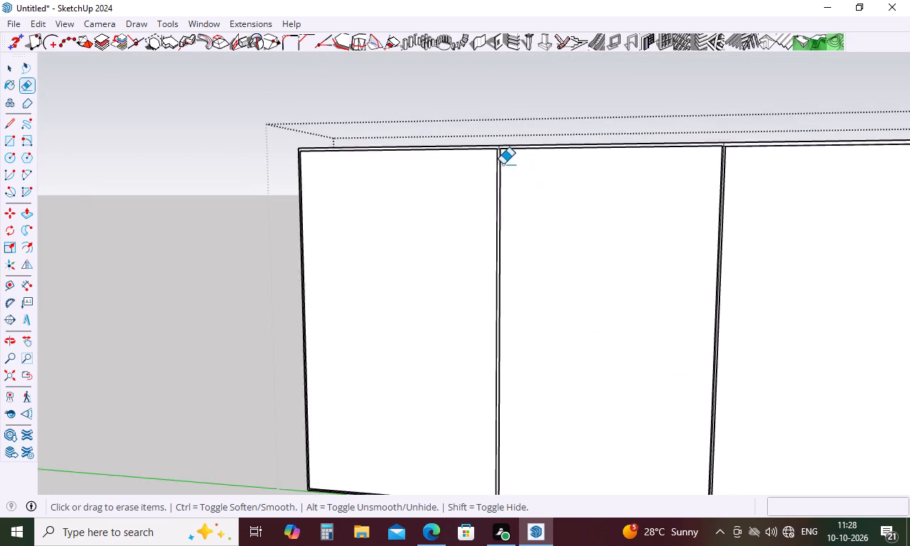
scroll(503, 164, up, 20)
scroll(503, 164, up, 7)
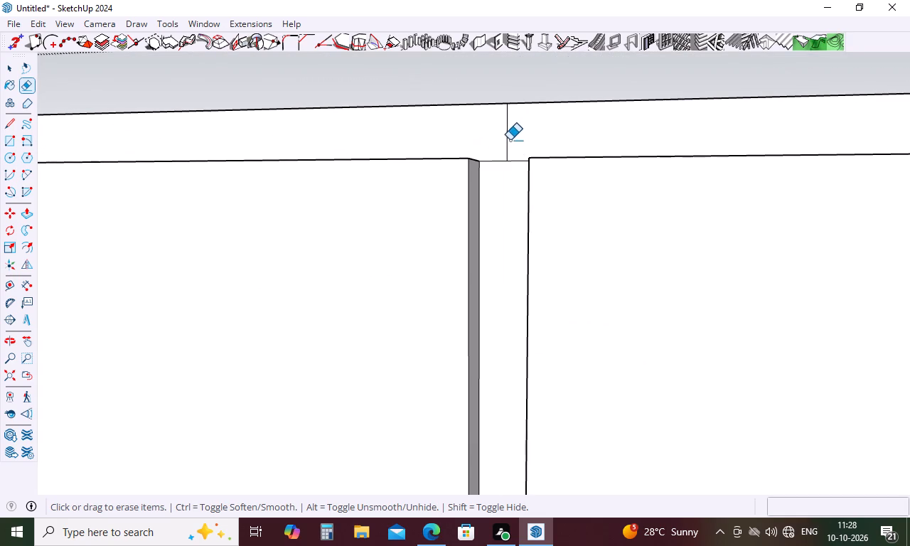
click(510, 140)
click(510, 163)
Erase the centre line and short cross edges at both ends of the wall cabinet's middle door divider.
scroll(496, 169, down, 11)
scroll(397, 207, down, 5)
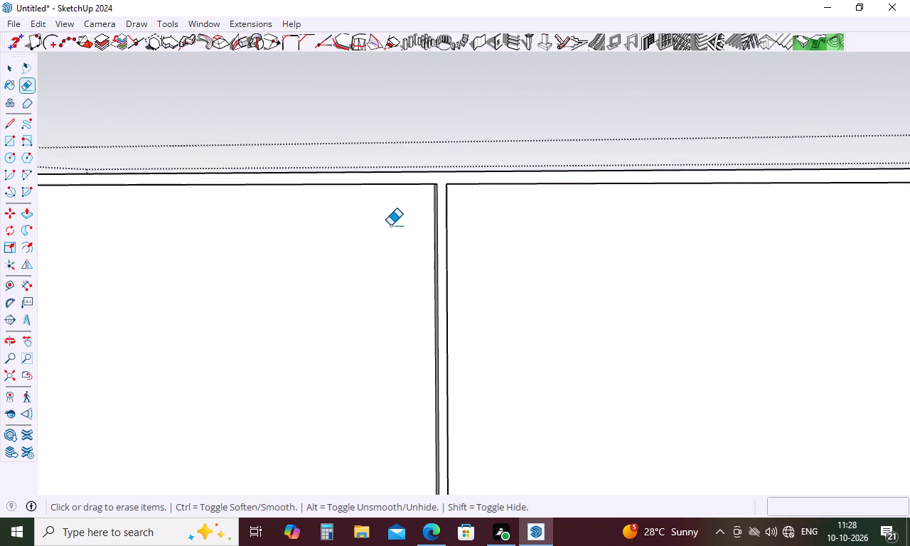
scroll(390, 225, down, 13)
scroll(648, 205, up, 12)
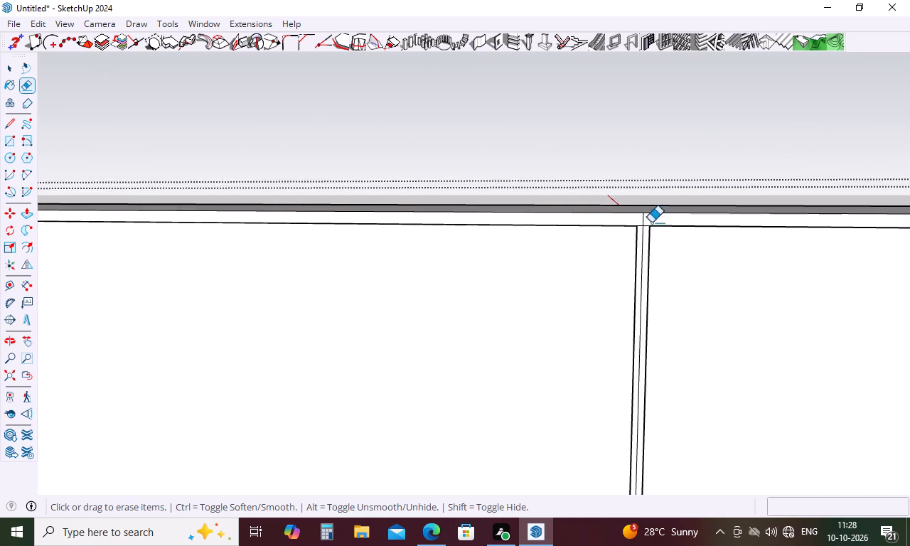
scroll(651, 223, up, 4)
click(639, 213)
drag(639, 230, 638, 237)
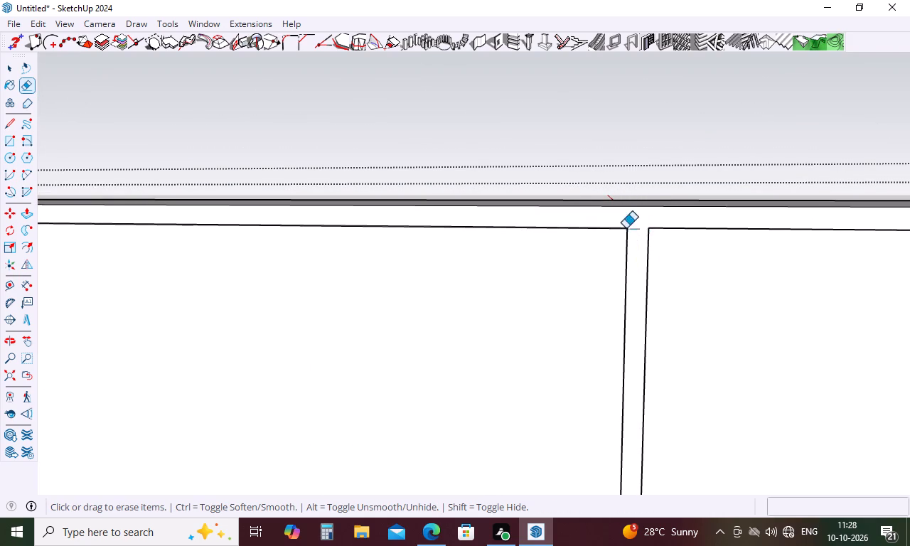
scroll(564, 201, down, 19)
scroll(577, 445, up, 10)
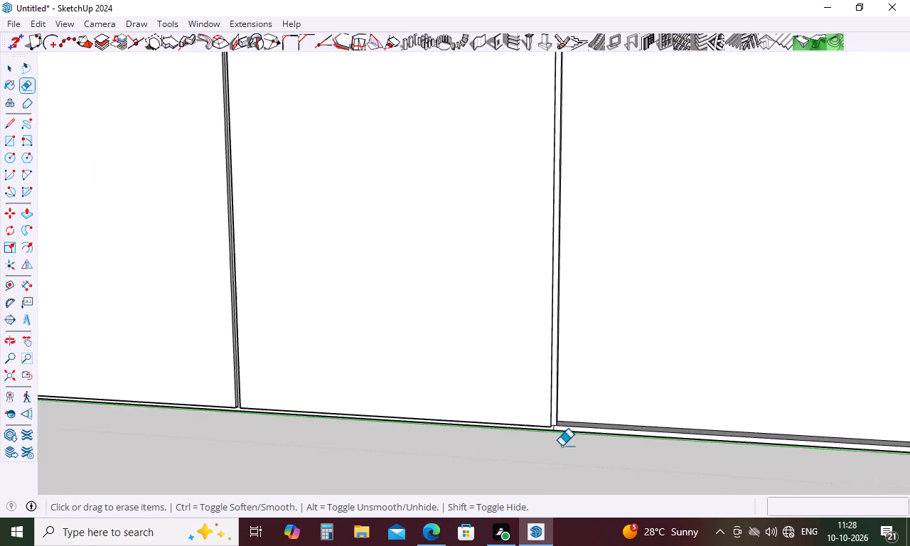
scroll(562, 446, up, 15)
click(547, 403)
drag(547, 390, 547, 396)
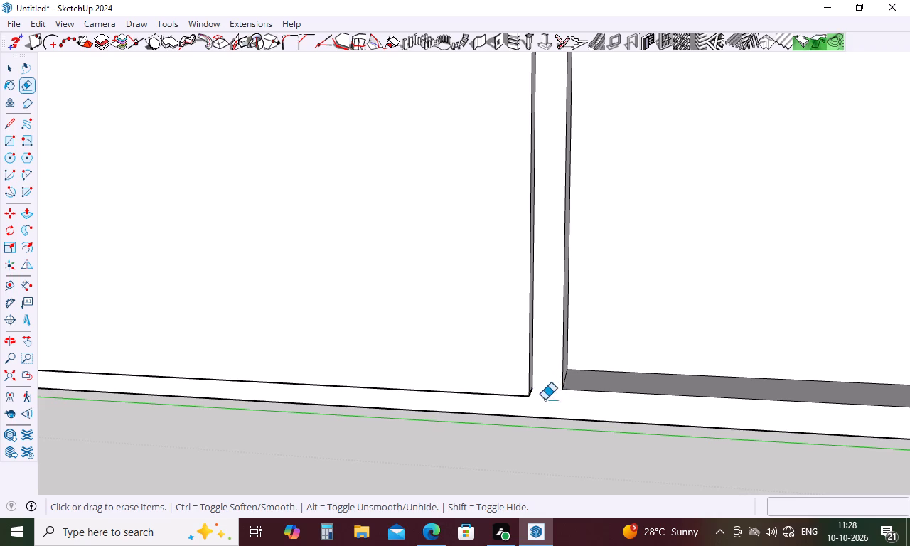
Examine the wall cabinet's door panels and dividers from the front and from below.
scroll(482, 380, down, 19)
scroll(446, 402, down, 7)
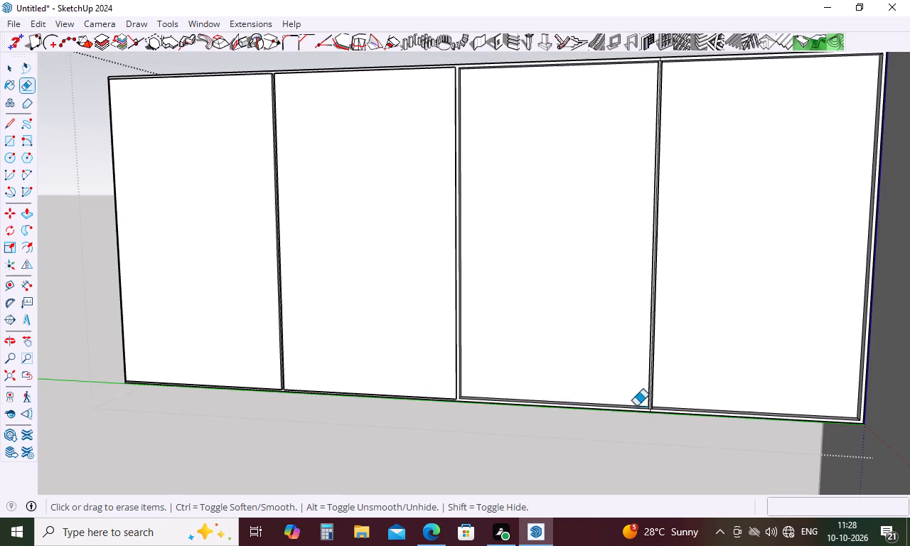
middle_drag(665, 405, 662, 215)
middle_click(662, 215)
middle_drag(661, 220, 647, 270)
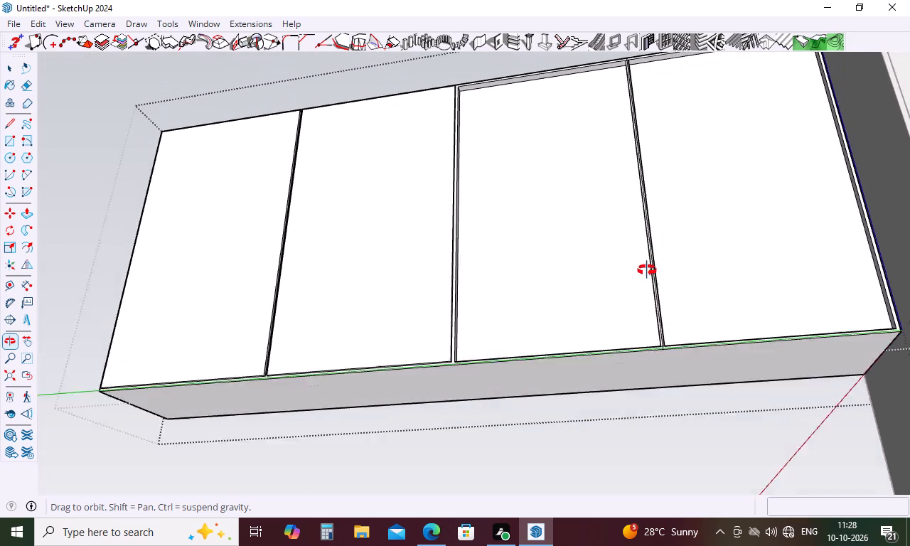
middle_drag(647, 270, 646, 287)
scroll(432, 349, up, 10)
middle_drag(481, 386, 528, 391)
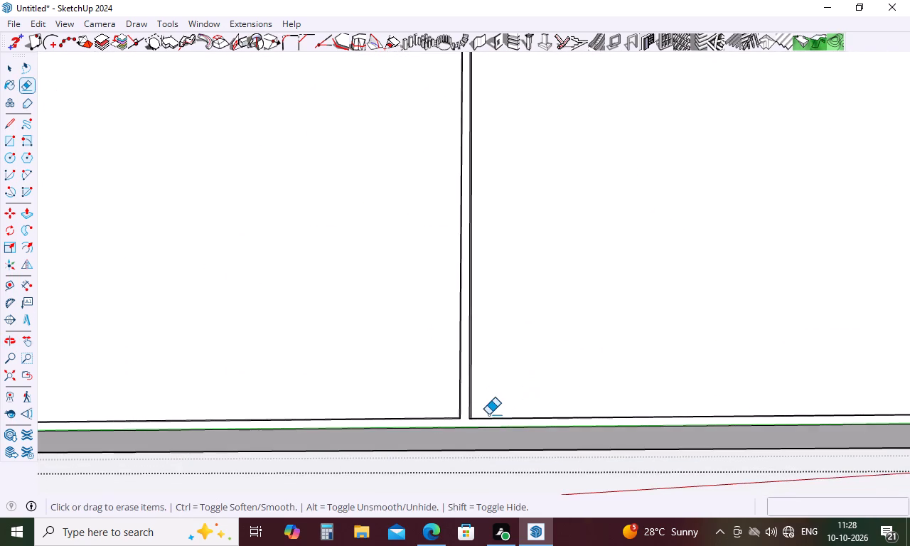
scroll(488, 414, up, 5)
scroll(488, 385, down, 18)
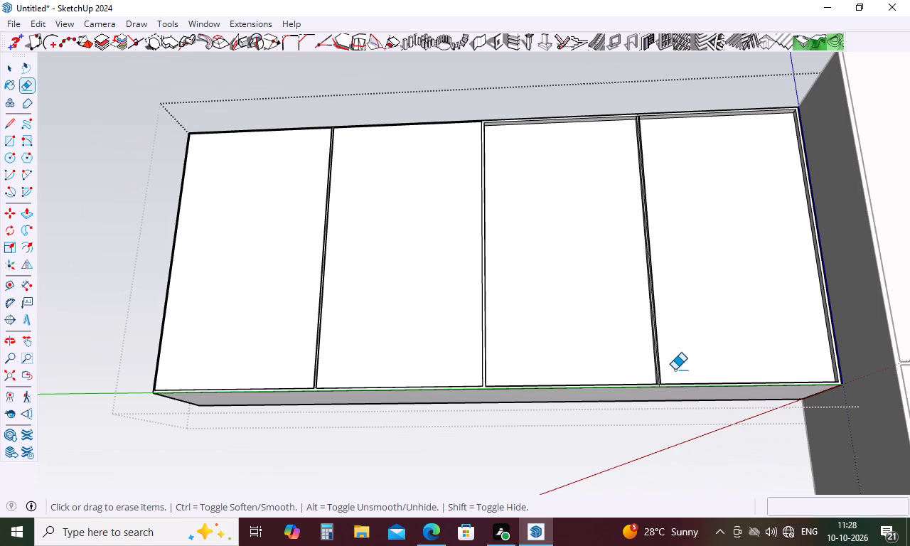
key(z)
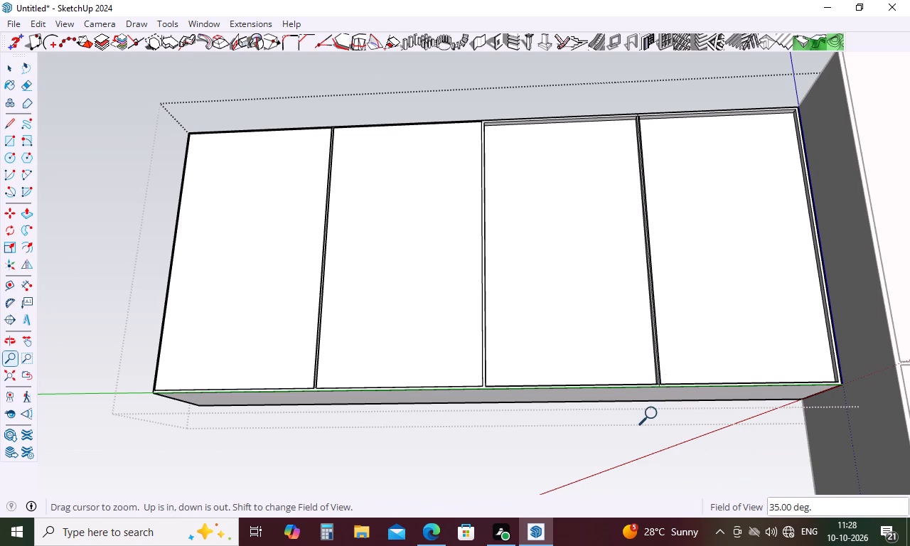
text(zz)
scroll(493, 348, up, 10)
scroll(488, 428, down, 11)
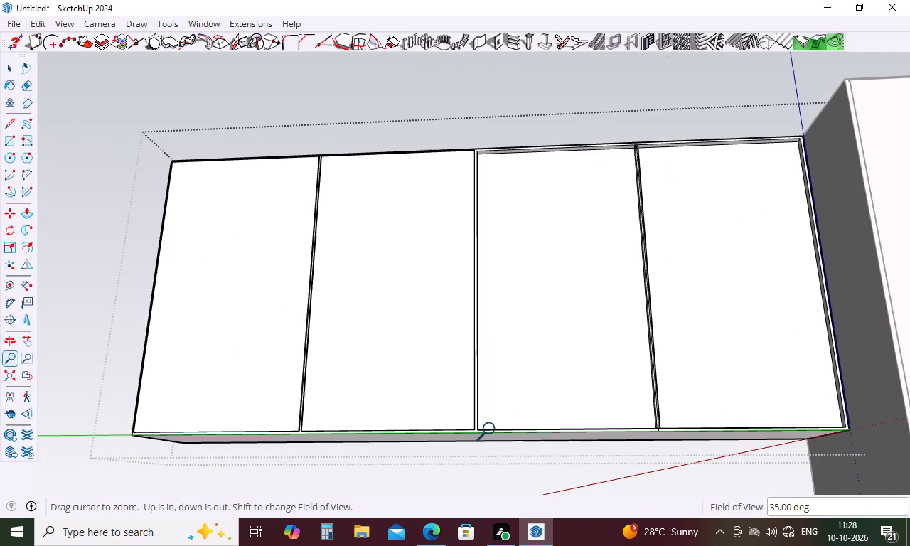
key(Escape)
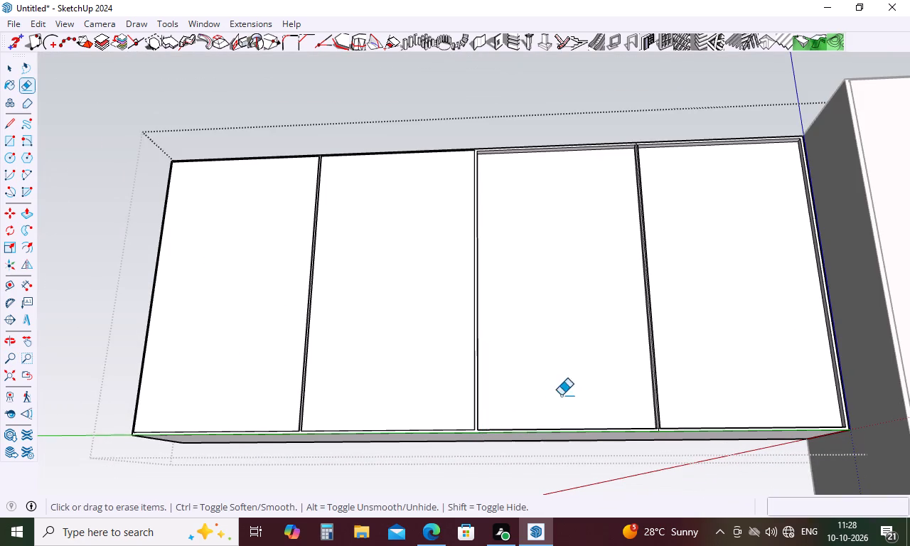
click(574, 368)
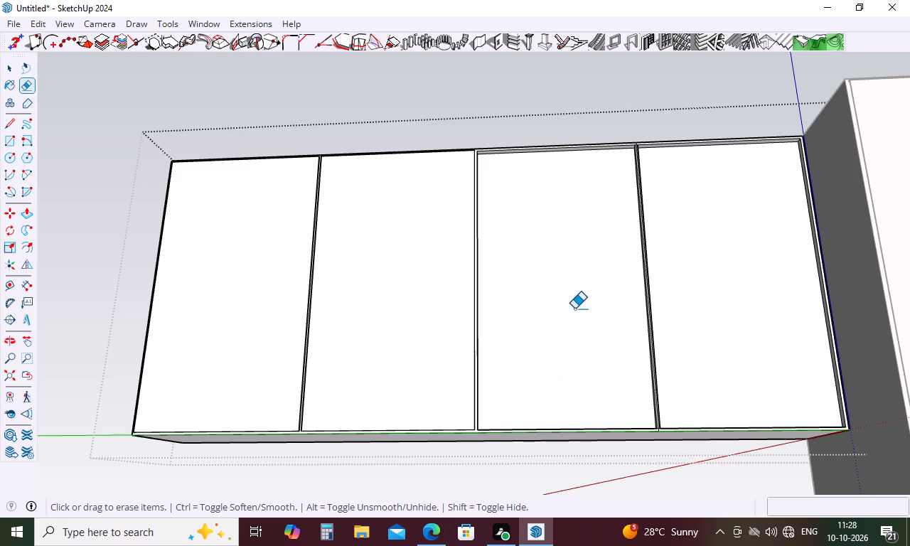
Push/Pull the two wall cabinet doors nearest the tall unit about 1 1/8" forward, level with the neighbouring doors.
scroll(574, 309, down, 6)
middle_drag(576, 310, 591, 405)
key(space)
text(p)
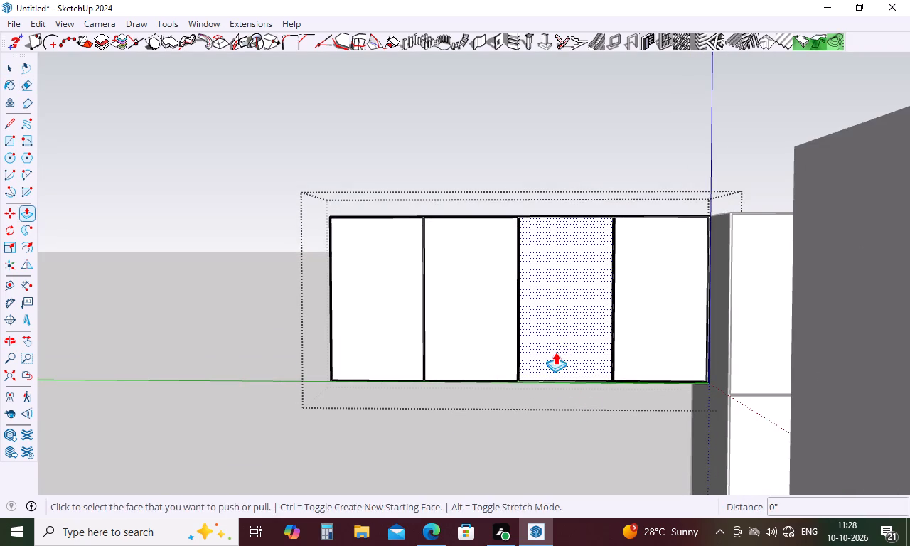
click(555, 351)
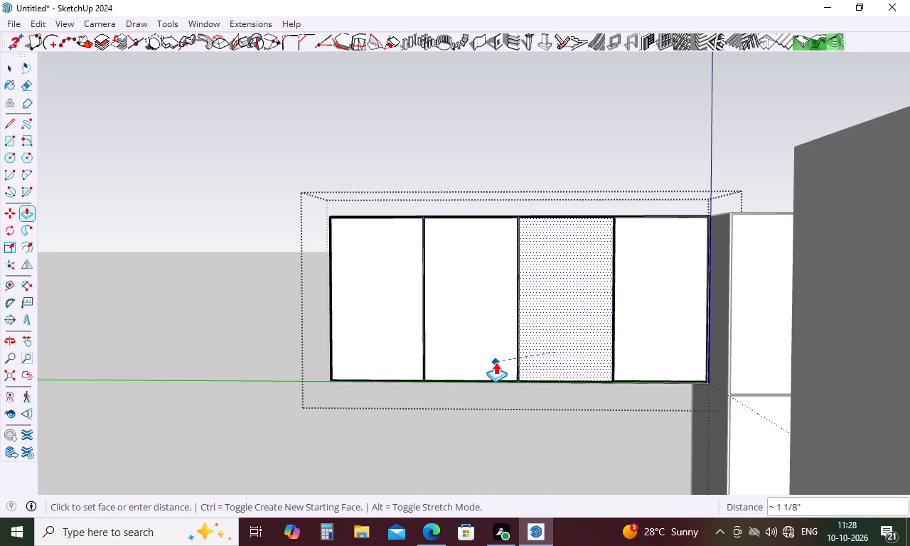
click(495, 362)
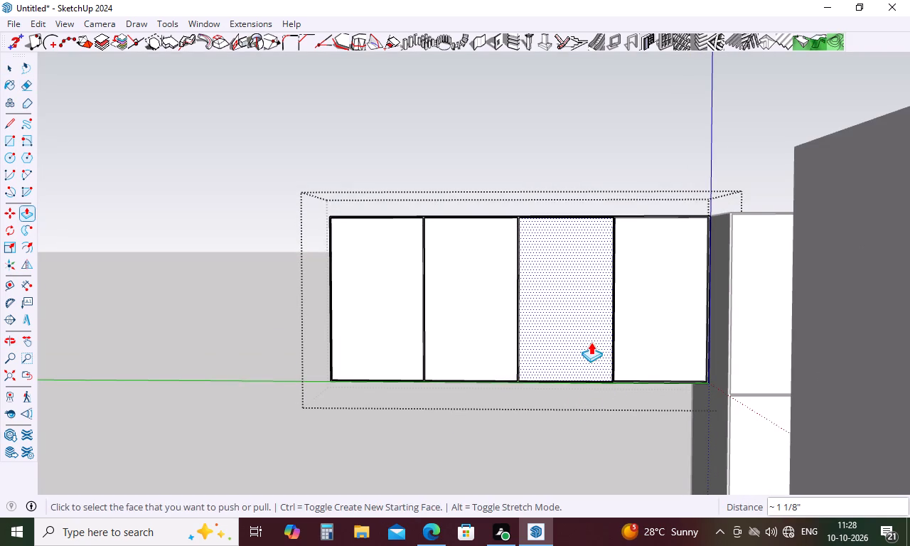
click(643, 334)
click(557, 338)
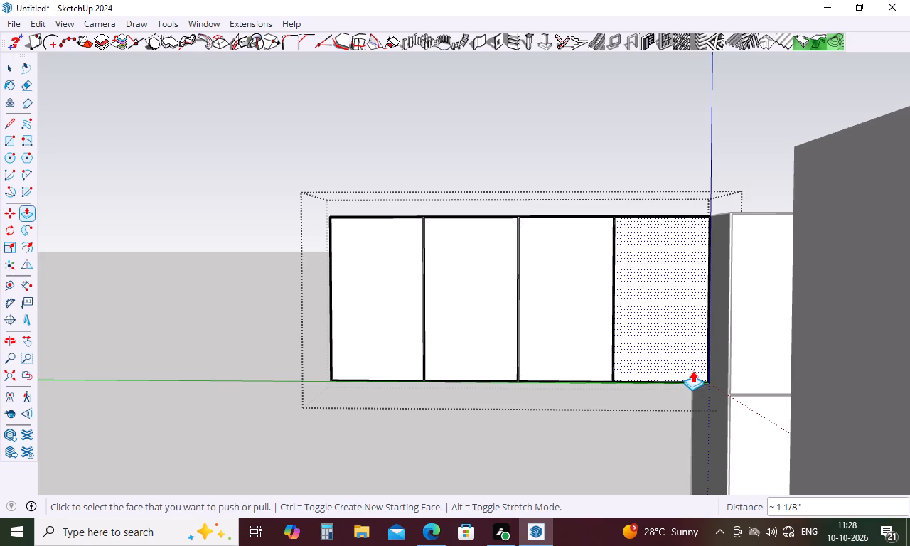
key(Escape)
Erase the centre line and short cross edge at the upper end of the divider between the two doors nearest the tall unit.
key(e)
scroll(520, 302, up, 5)
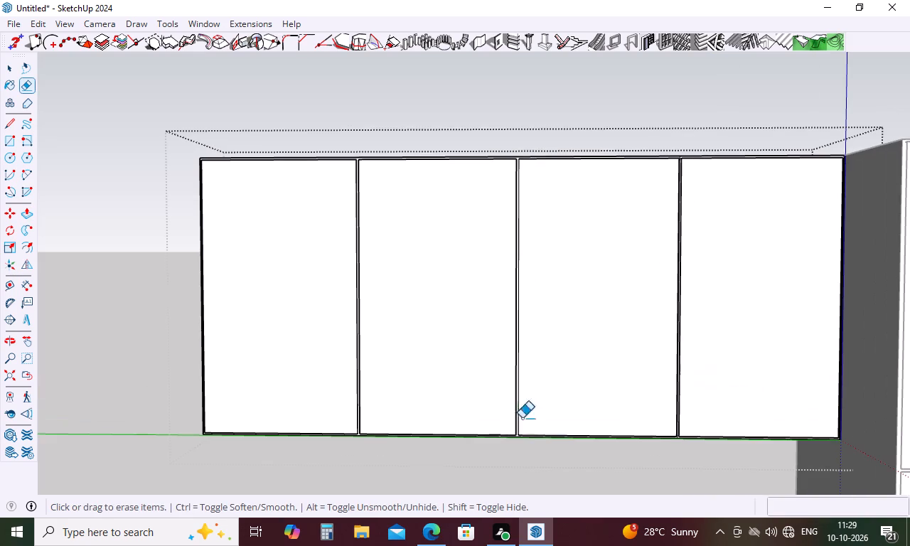
scroll(522, 498, up, 1)
scroll(524, 407, up, 5)
middle_drag(525, 400, 525, 396)
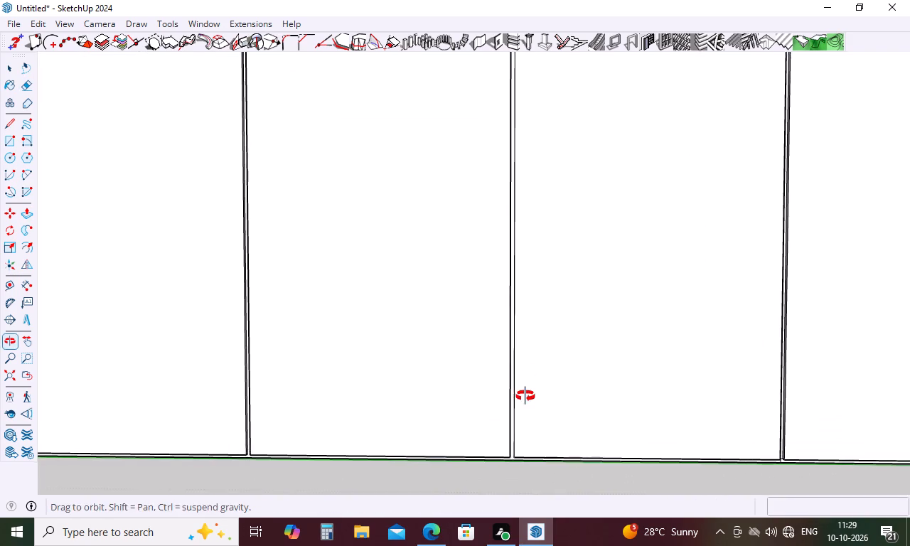
middle_drag(525, 396, 533, 298)
middle_drag(523, 334, 523, 483)
scroll(501, 350, down, 5)
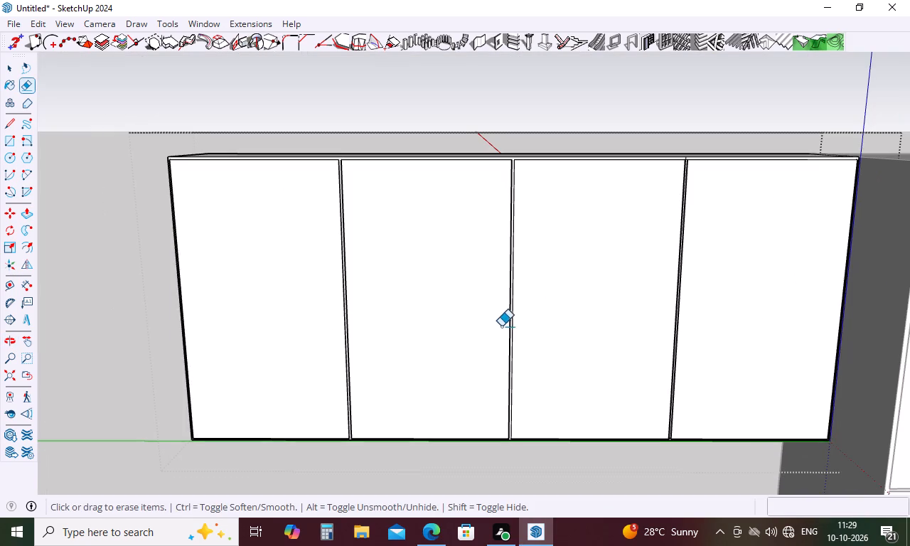
scroll(700, 162, up, 20)
scroll(700, 162, up, 3)
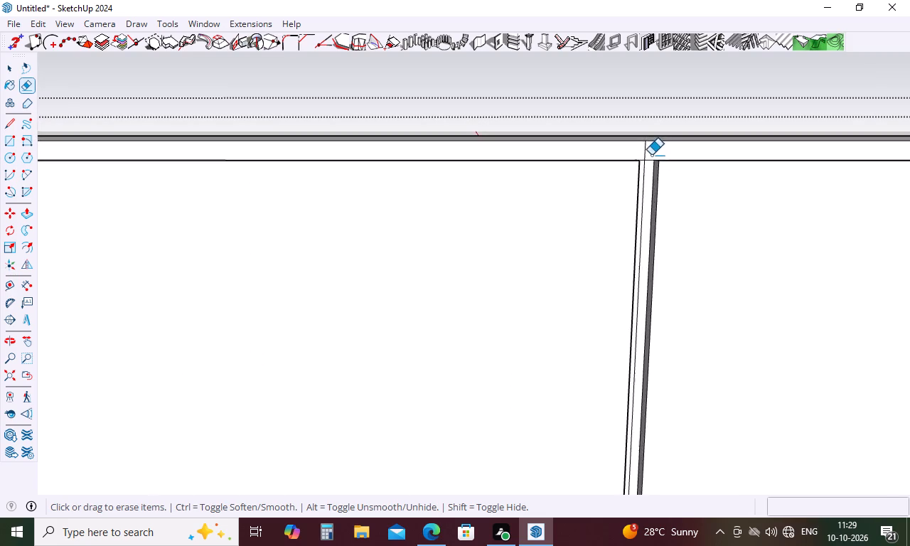
scroll(651, 155, up, 3)
click(641, 160)
drag(641, 165, 641, 181)
scroll(631, 128, down, 8)
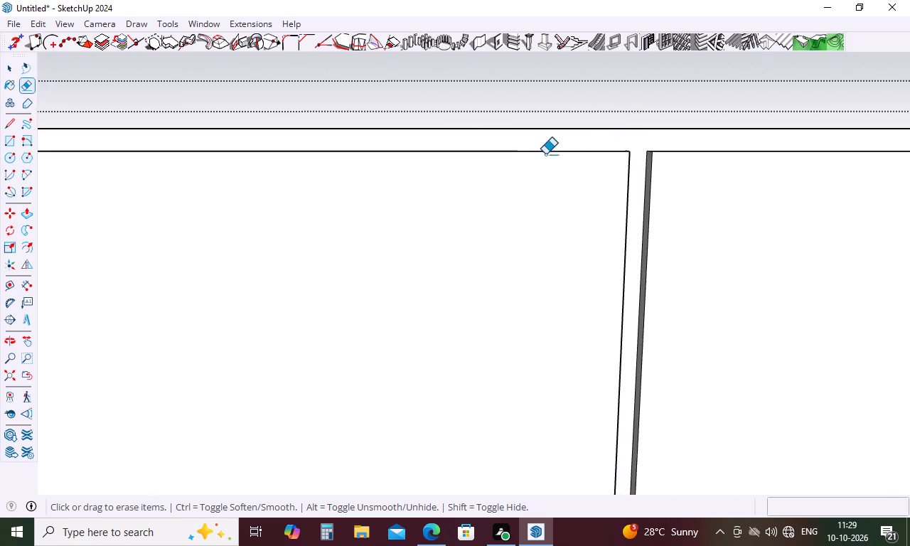
Erase the leftover centre line and short cross edges at the lower end of that same door divider.
scroll(545, 154, down, 20)
scroll(545, 154, down, 8)
scroll(559, 346, up, 2)
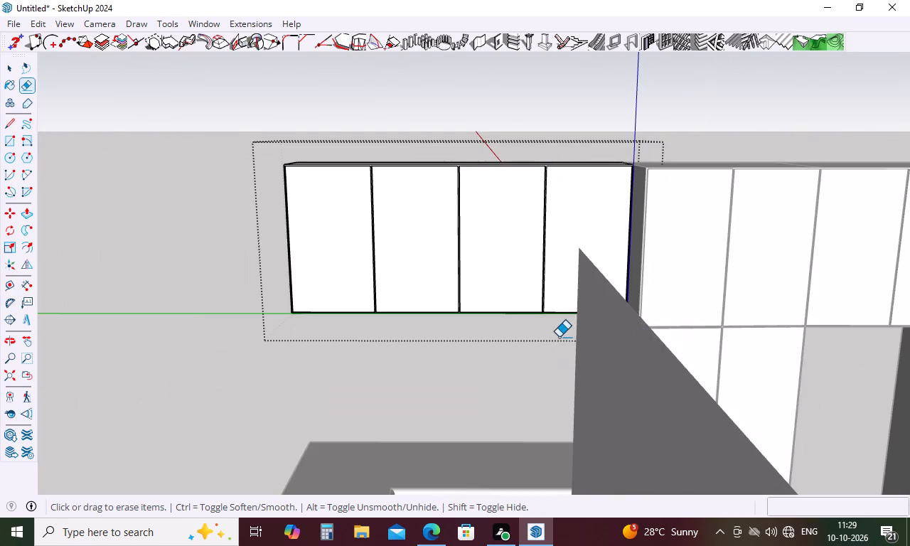
scroll(559, 337, up, 3)
scroll(539, 288, up, 20)
scroll(539, 288, up, 9)
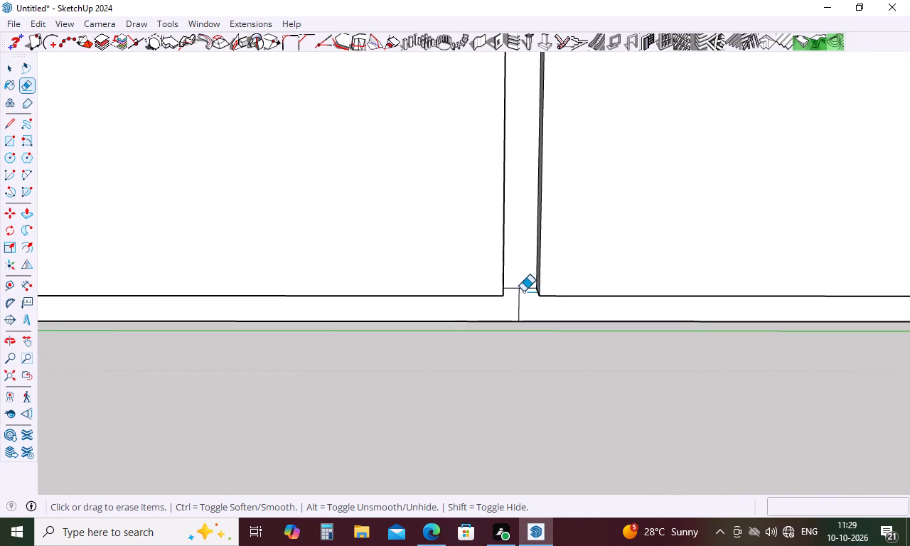
click(523, 291)
drag(518, 292, 518, 299)
drag(513, 290, 514, 298)
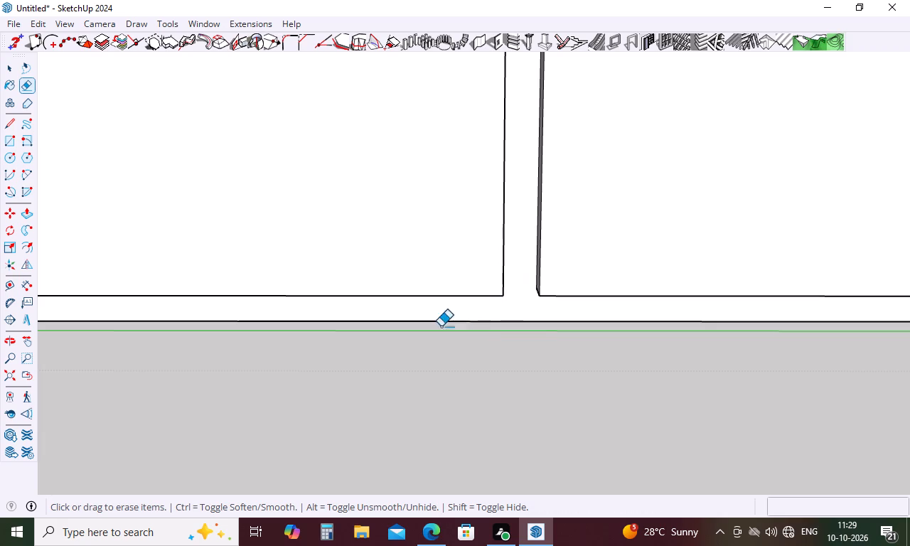
Check the wall cabinet frame's corners beside the tall unit and leave the group.
scroll(409, 333, down, 18)
scroll(651, 311, up, 5)
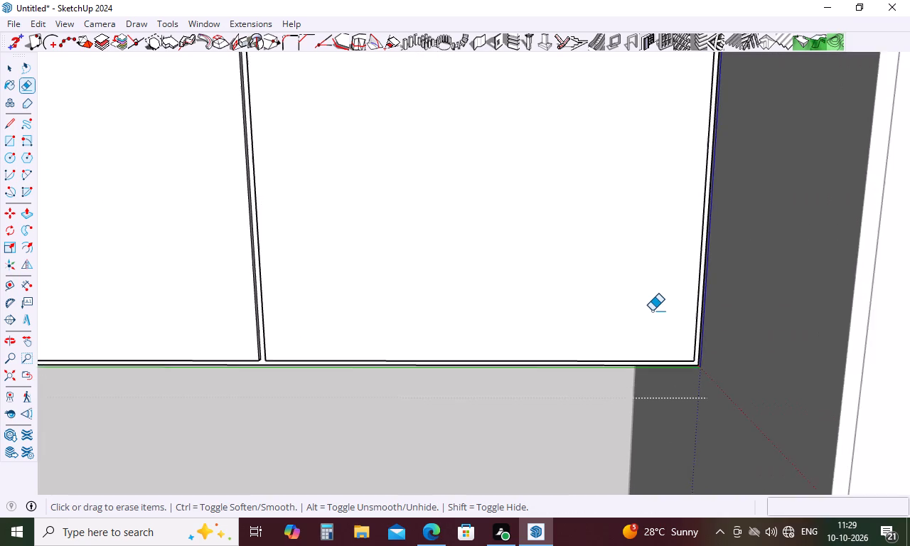
scroll(652, 311, down, 17)
scroll(649, 191, up, 11)
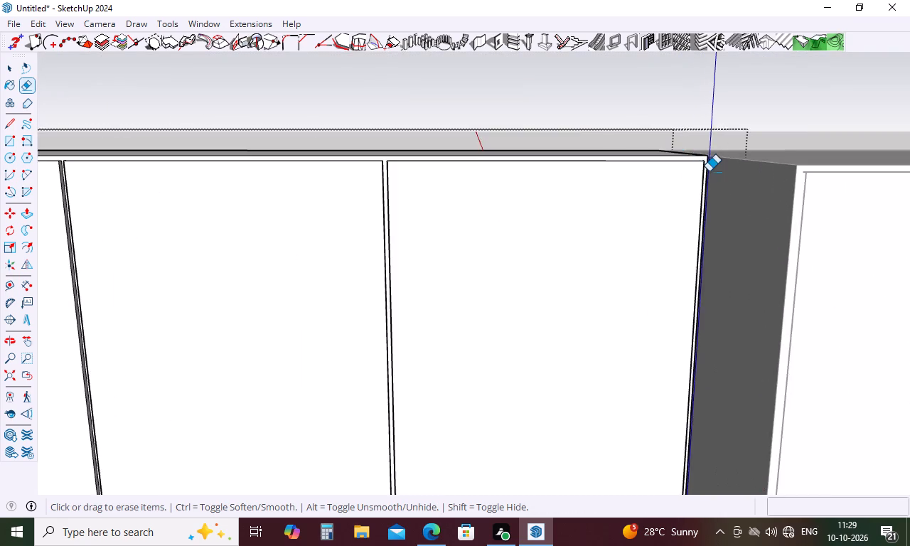
scroll(709, 171, up, 9)
key(Escape)
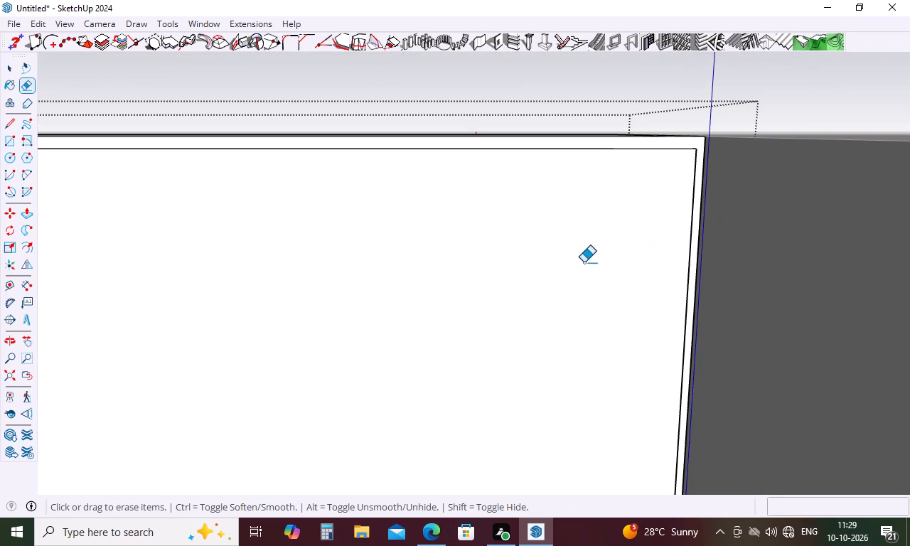
key(space)
click(825, 96)
View the whole kitchen model alongside the reference image.
scroll(491, 264, down, 20)
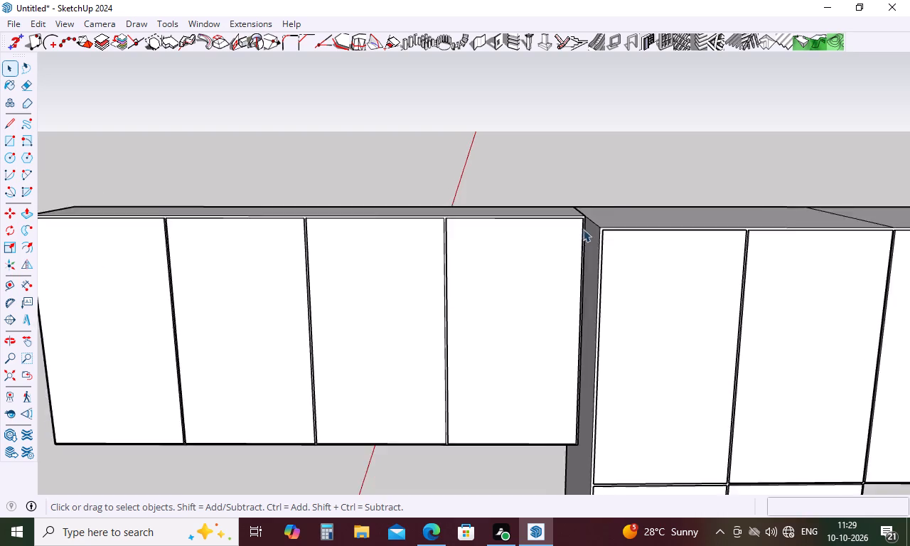
scroll(583, 229, down, 13)
middle_drag(715, 254, 715, 258)
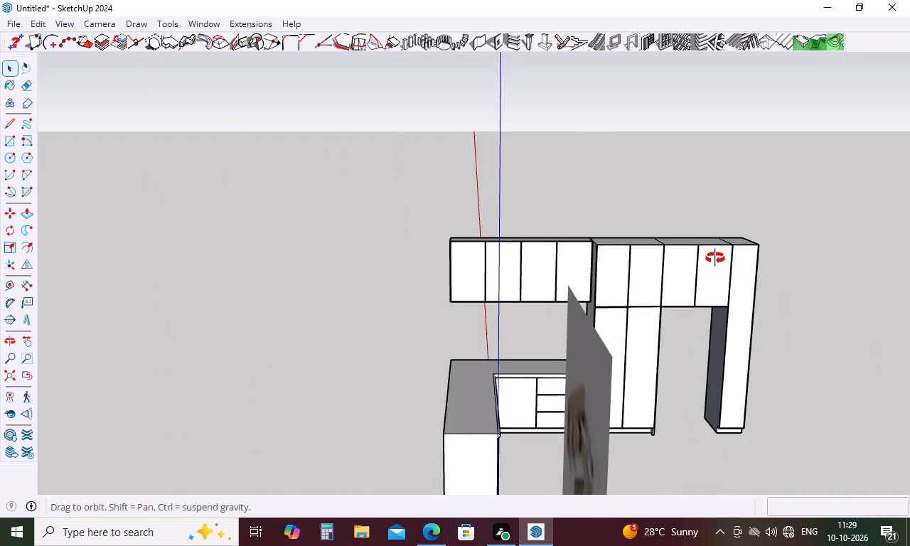
middle_drag(715, 258, 427, 270)
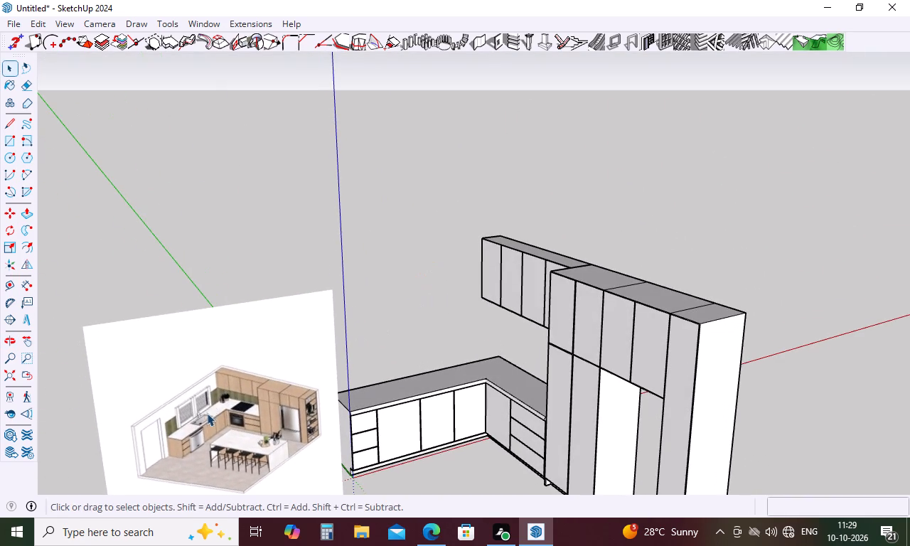
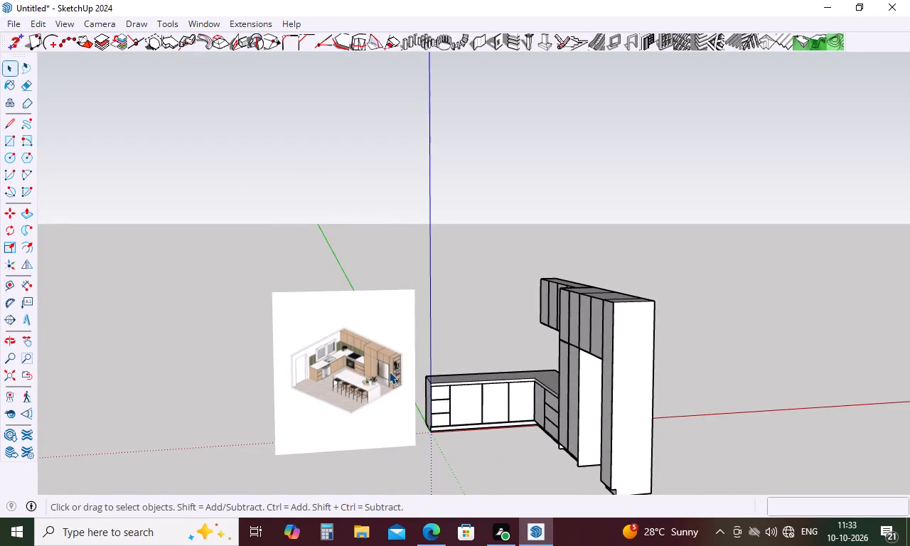
Examine the wall cabinets, base cabinets and tall fridge unit from several angles against the reference image.
scroll(380, 363, up, 5)
middle_drag(726, 289, 734, 474)
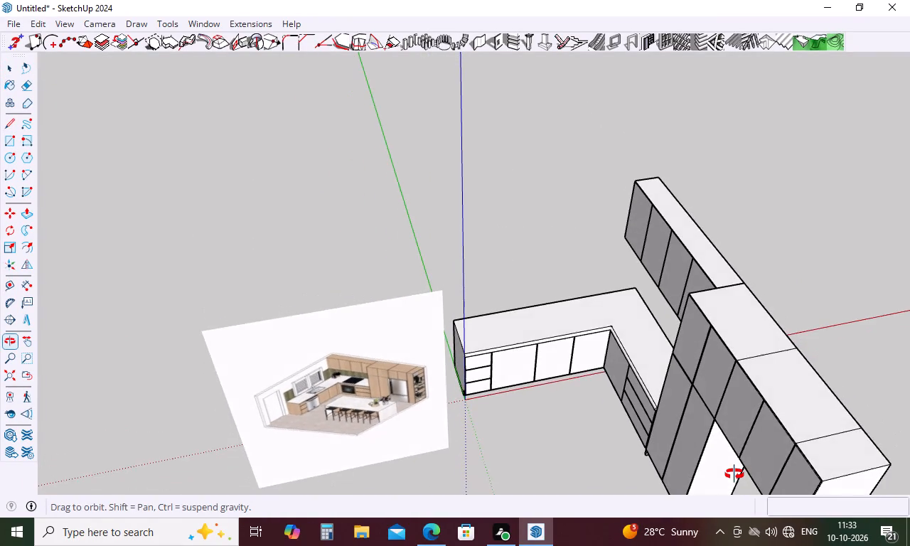
middle_drag(734, 474, 655, 394)
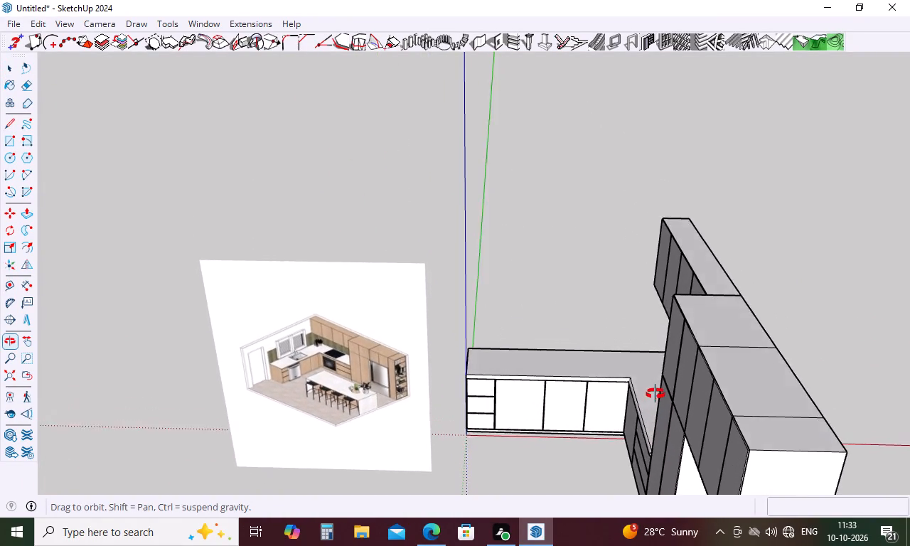
middle_drag(655, 394, 755, 391)
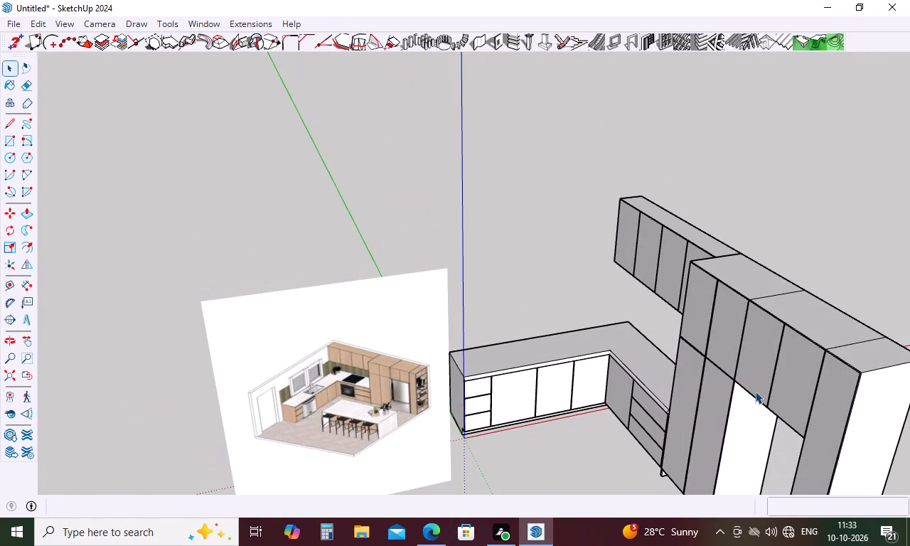
triple_click(665, 259)
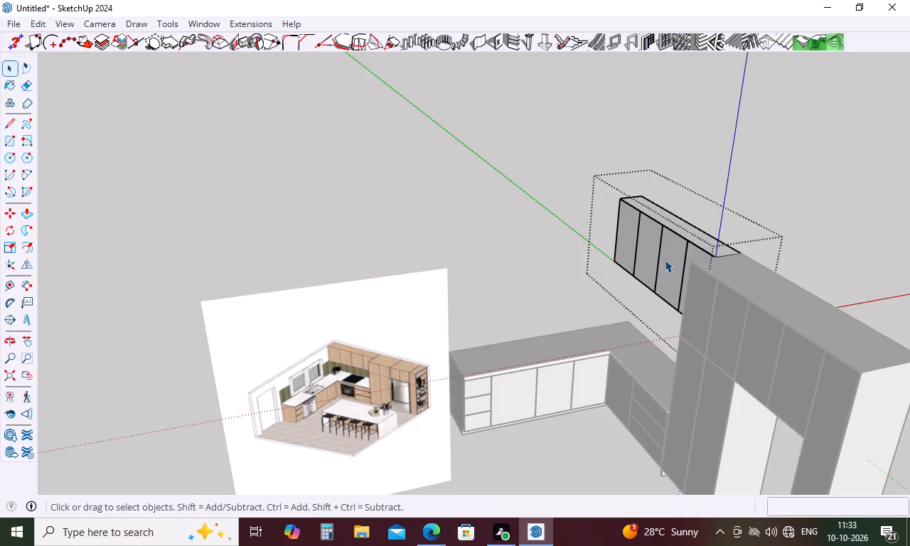
click(665, 259)
click(818, 250)
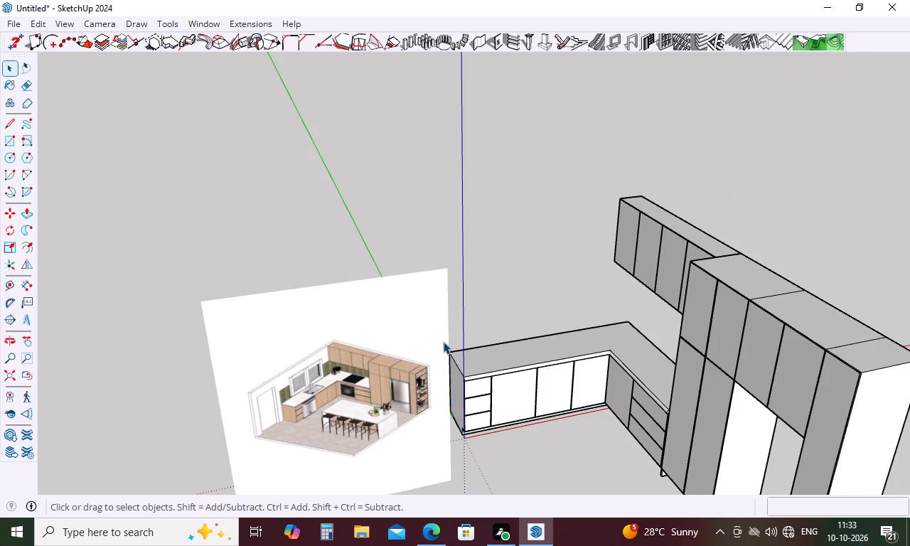
scroll(643, 255, down, 5)
middle_drag(650, 274, 909, 294)
scroll(853, 305, up, 4)
middle_drag(848, 299, 761, 348)
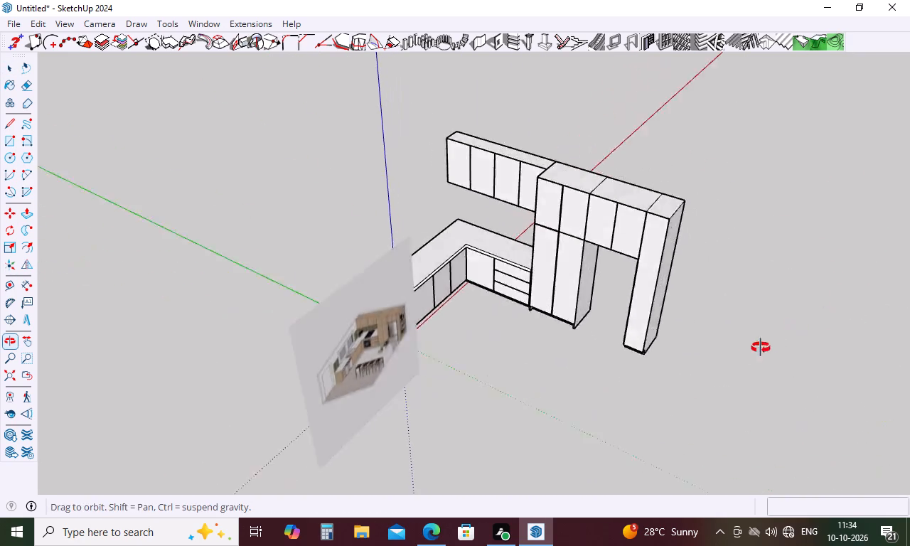
middle_drag(761, 348, 605, 267)
scroll(560, 306, up, 5)
middle_drag(560, 306, 543, 306)
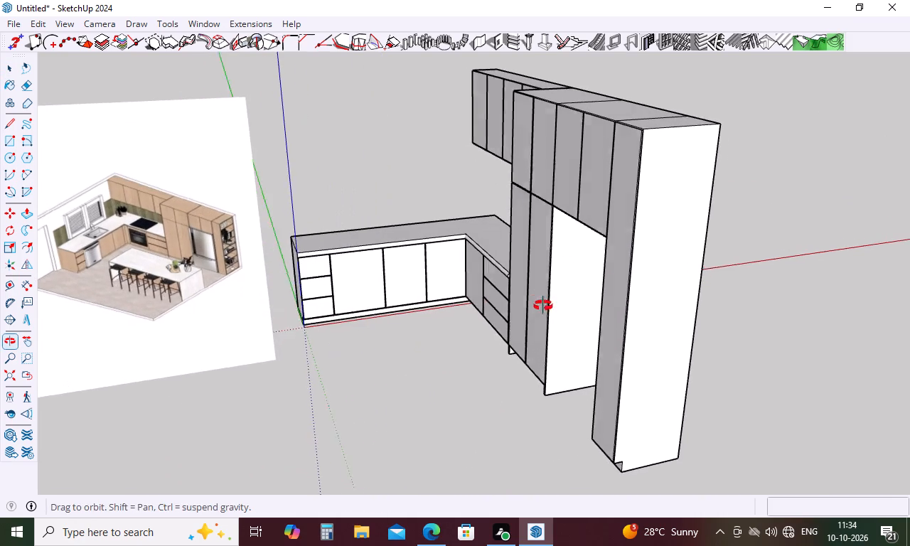
middle_drag(543, 306, 526, 301)
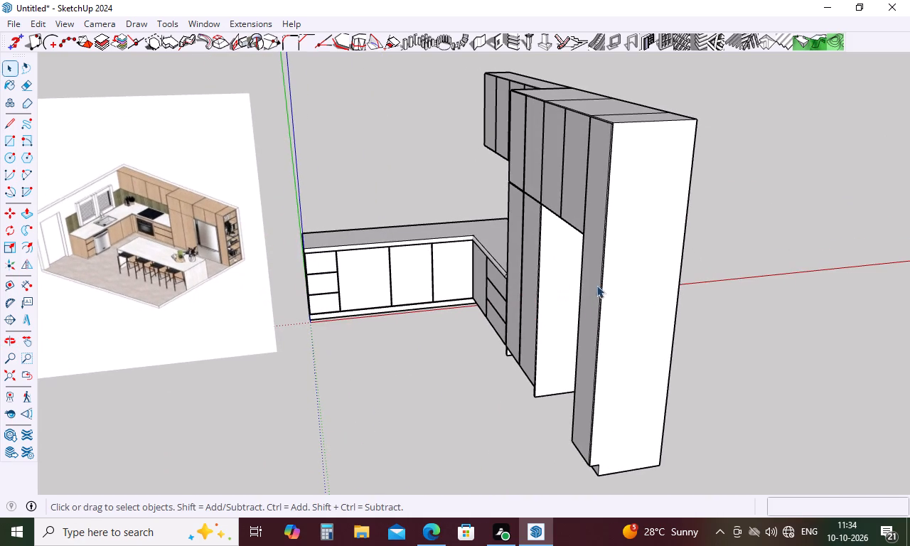
scroll(370, 291, down, 5)
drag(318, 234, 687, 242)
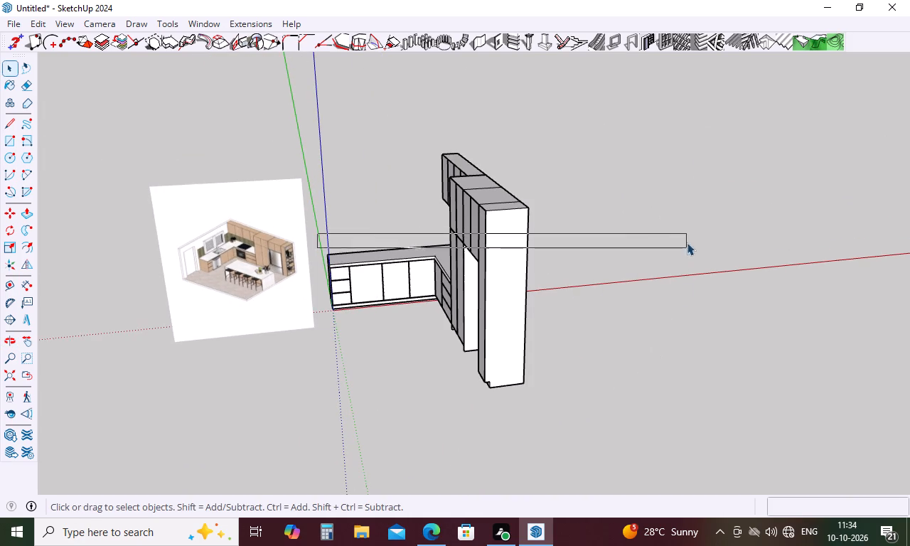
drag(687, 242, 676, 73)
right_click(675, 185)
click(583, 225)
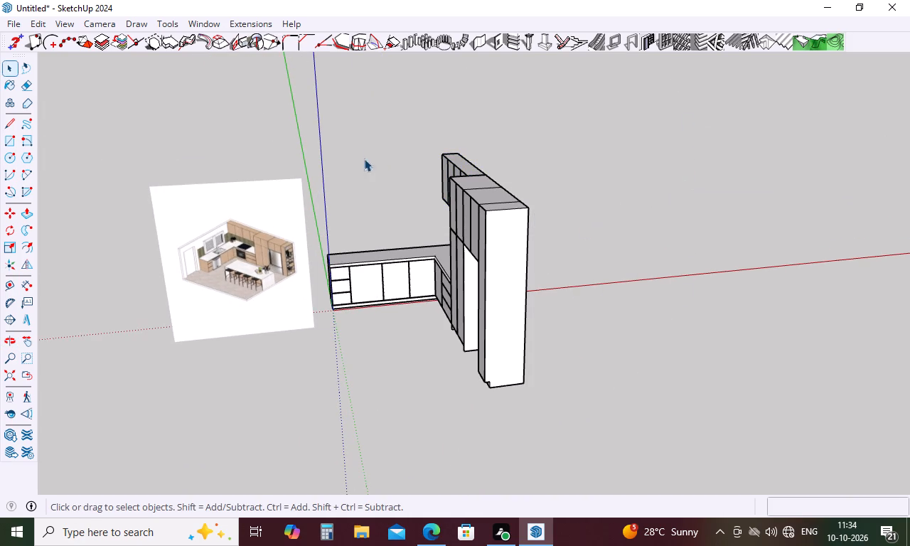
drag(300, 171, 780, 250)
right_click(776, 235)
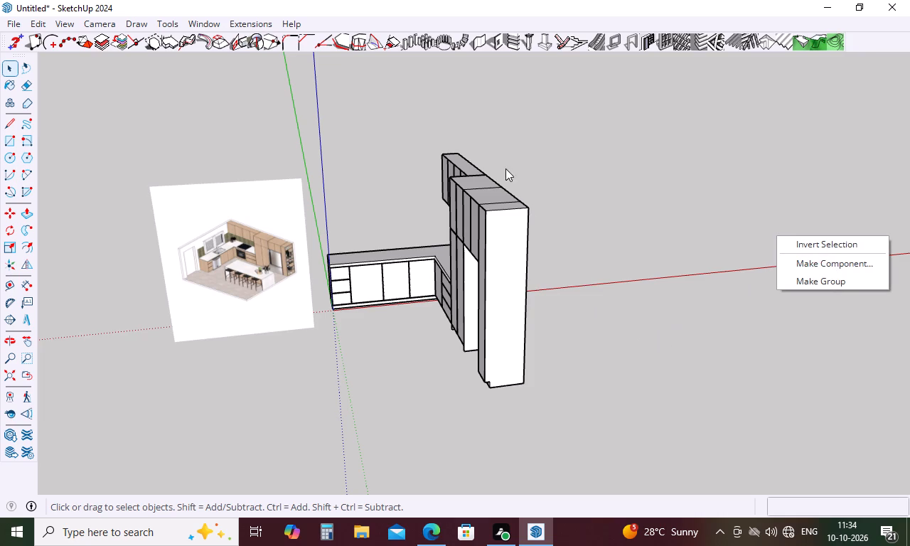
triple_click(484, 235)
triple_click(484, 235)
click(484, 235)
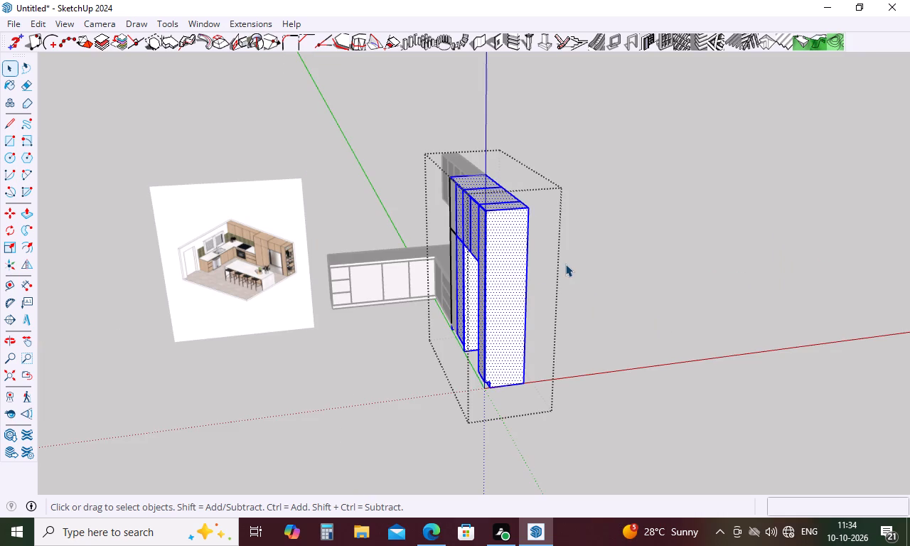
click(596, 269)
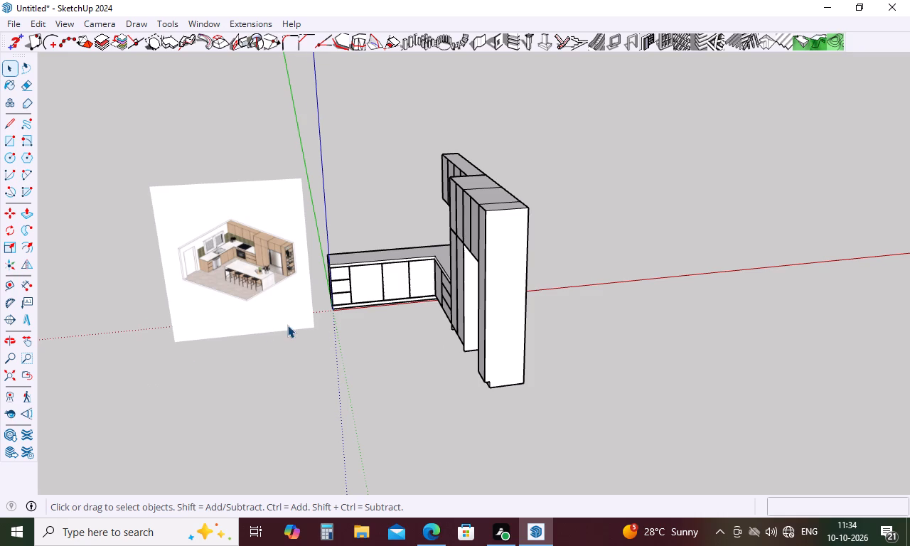
Compare the reference image's overall kitchen layout, including the island with stools, against the modelled cabinets.
scroll(288, 325, down, 4)
middle_drag(295, 395, 302, 400)
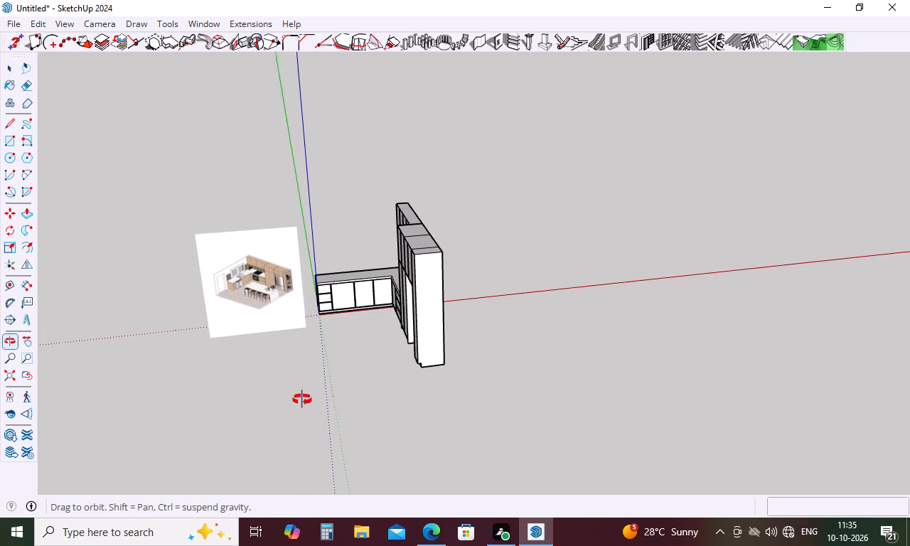
middle_drag(302, 400, 313, 403)
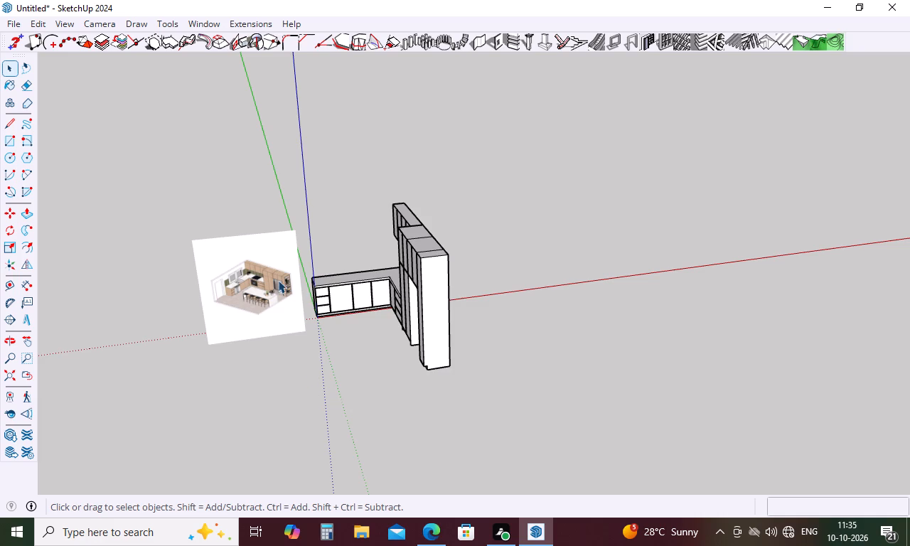
scroll(277, 280, up, 4)
scroll(196, 290, up, 10)
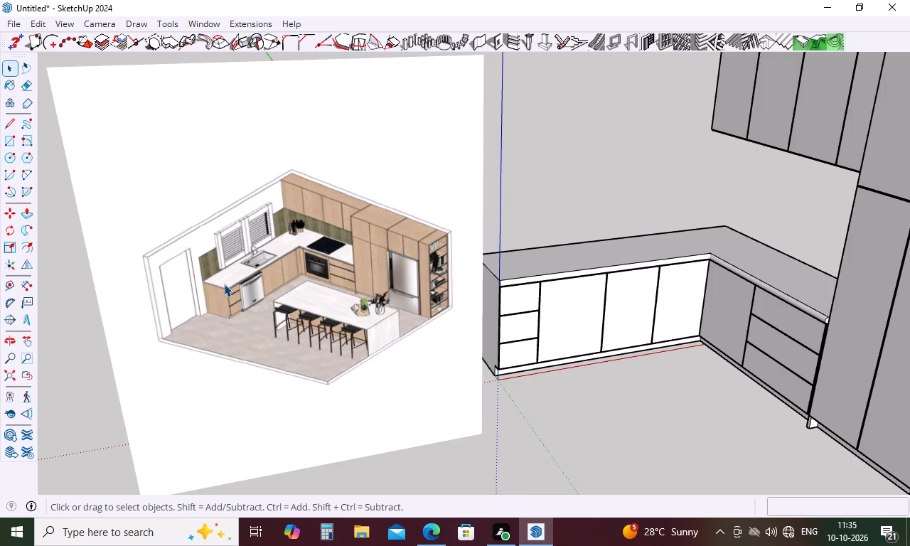
scroll(224, 284, down, 4)
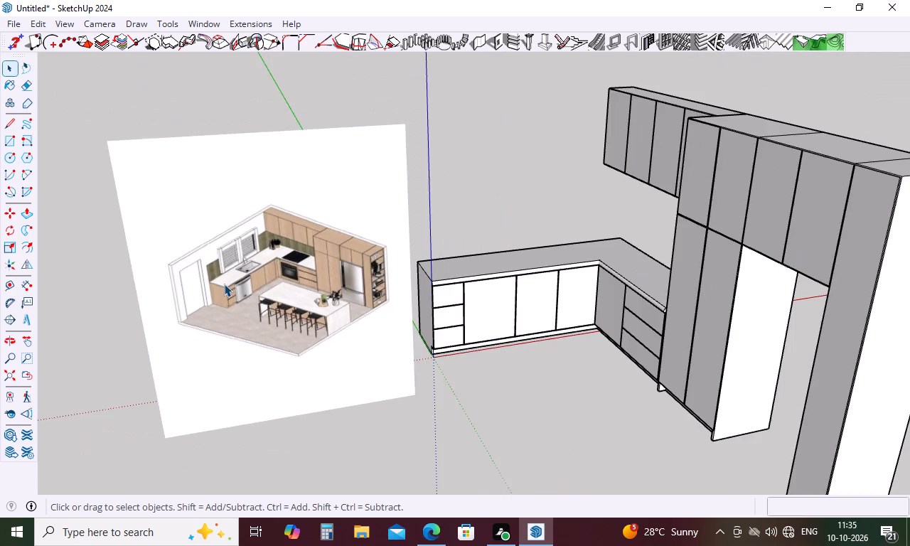
scroll(224, 284, down, 5)
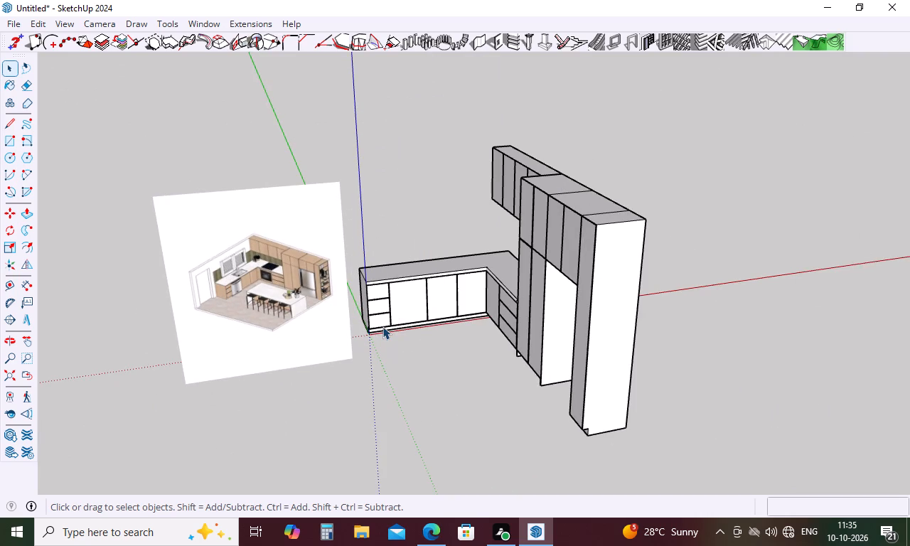
scroll(280, 291, up, 6)
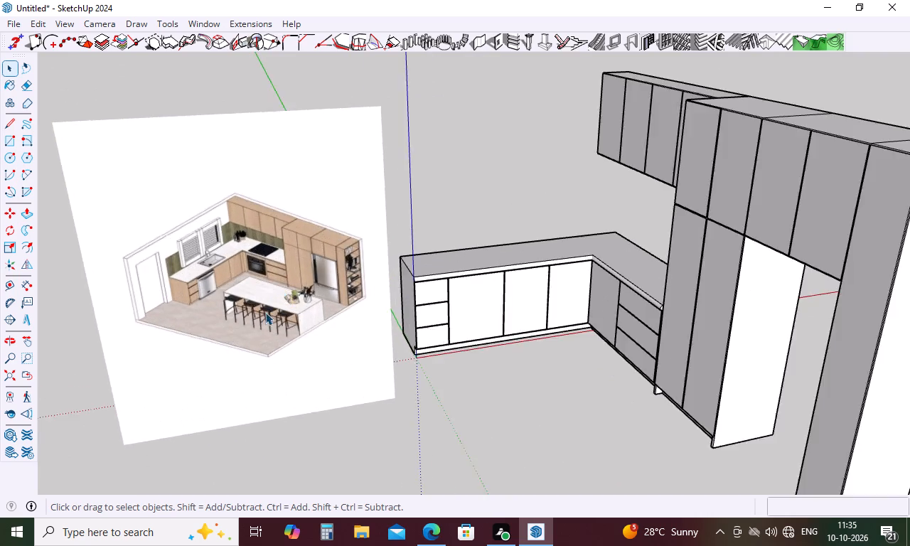
scroll(265, 312, up, 9)
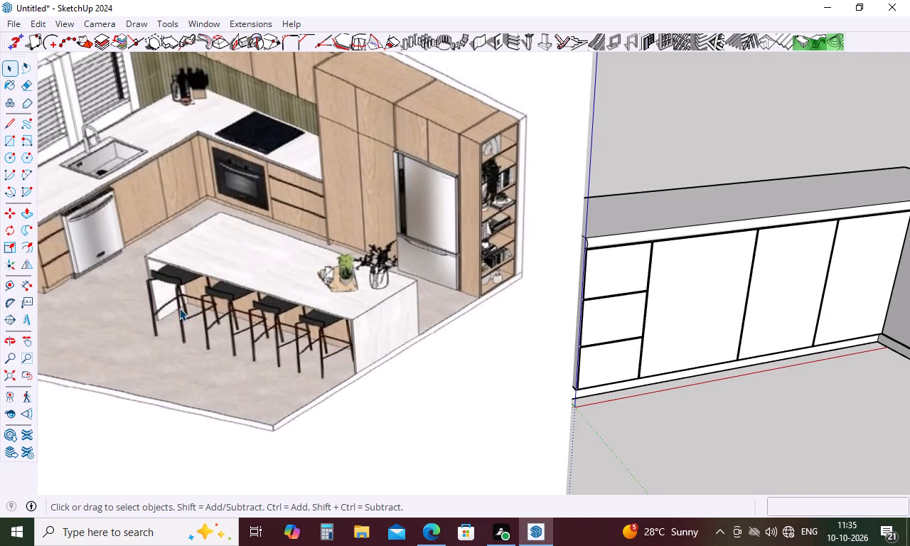
scroll(191, 254, down, 10)
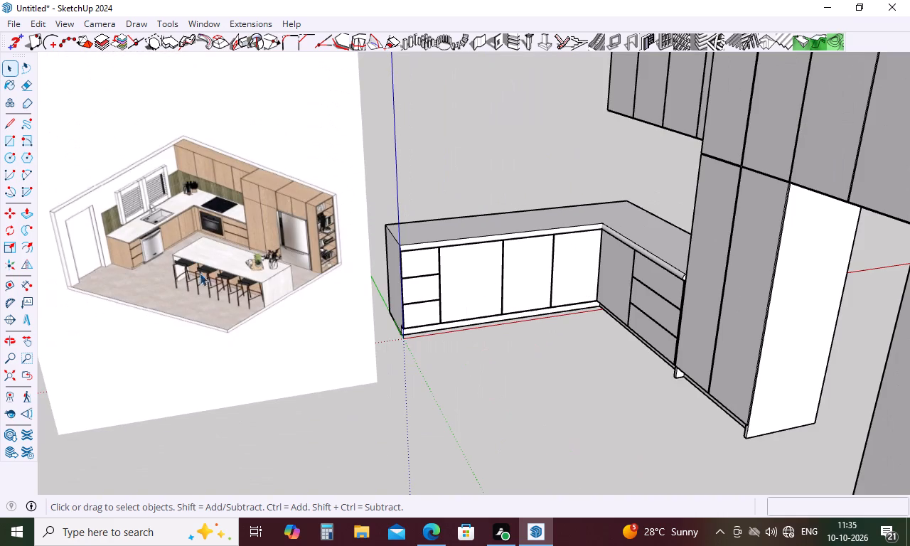
scroll(280, 282, up, 3)
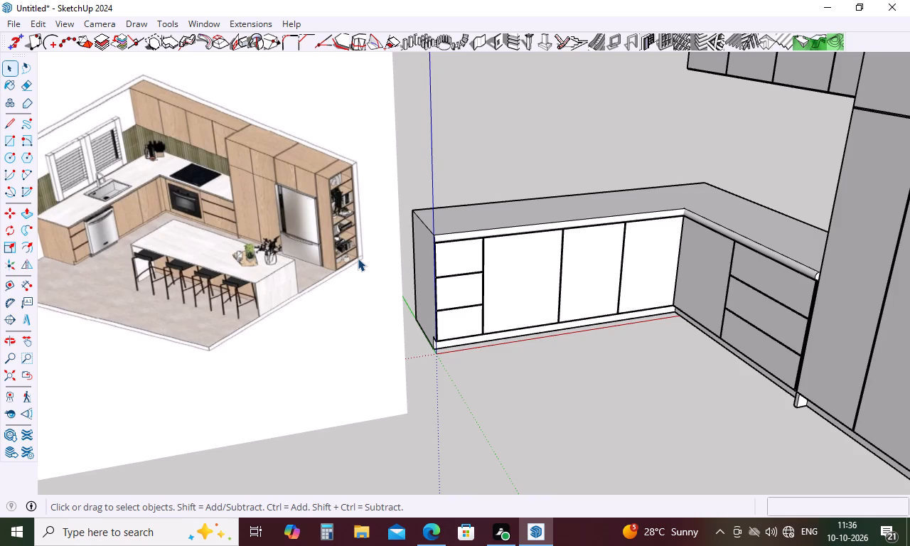
scroll(358, 258, down, 3)
scroll(418, 259, down, 4)
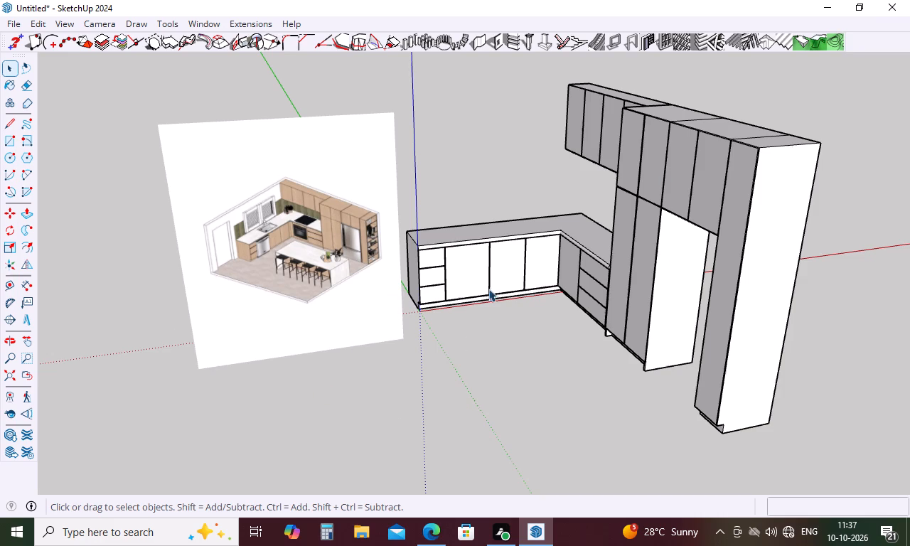
scroll(491, 283, down, 4)
scroll(535, 230, up, 3)
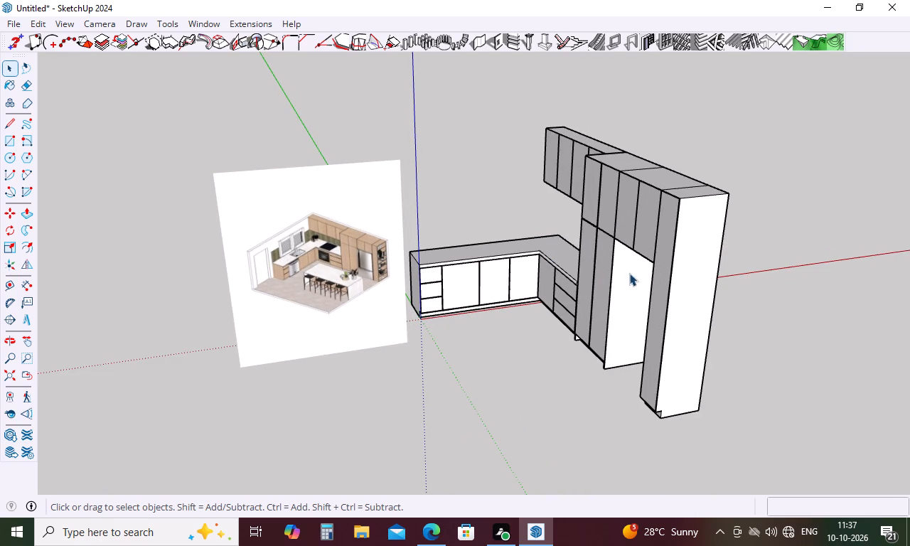
scroll(325, 265, up, 5)
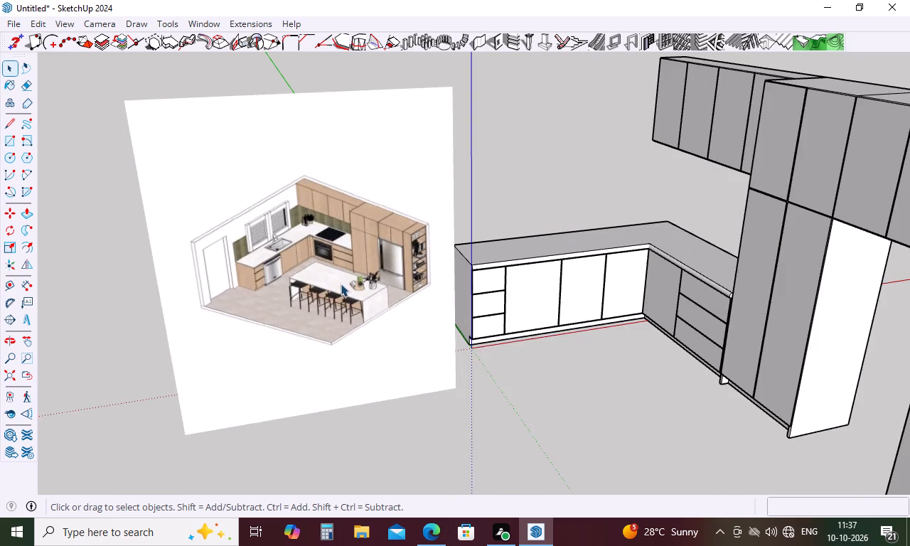
scroll(372, 279, up, 5)
scroll(211, 250, down, 4)
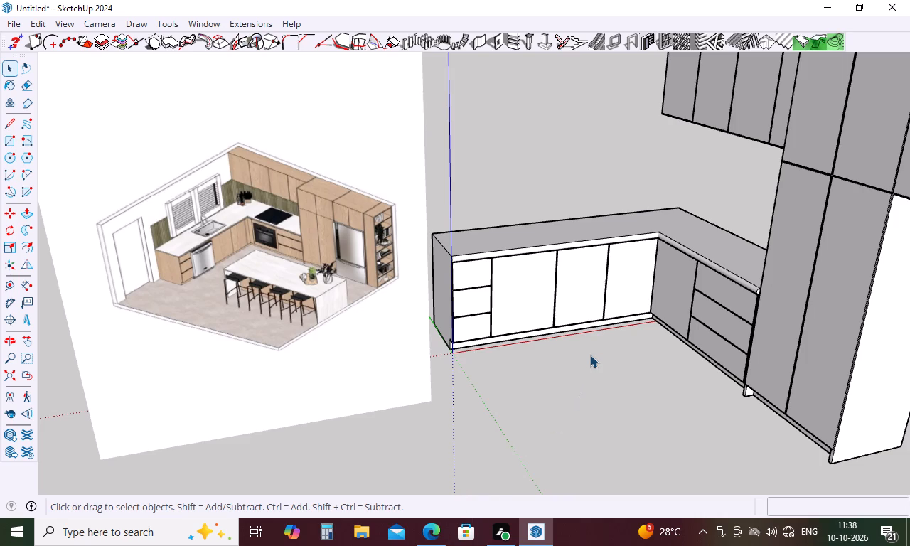
Examine the island, its waterfall end and its spacing from the fridge unit in the reference image.
scroll(590, 355, down, 5)
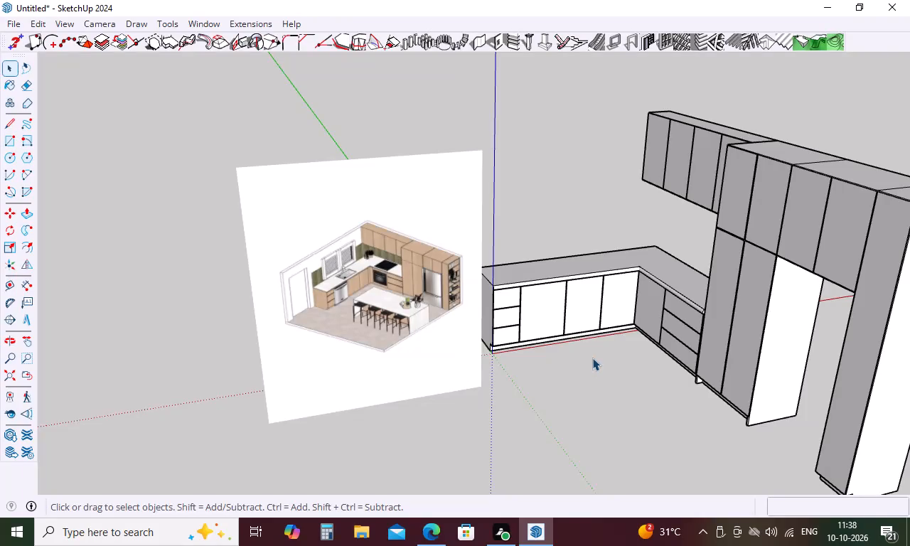
scroll(487, 289, down, 6)
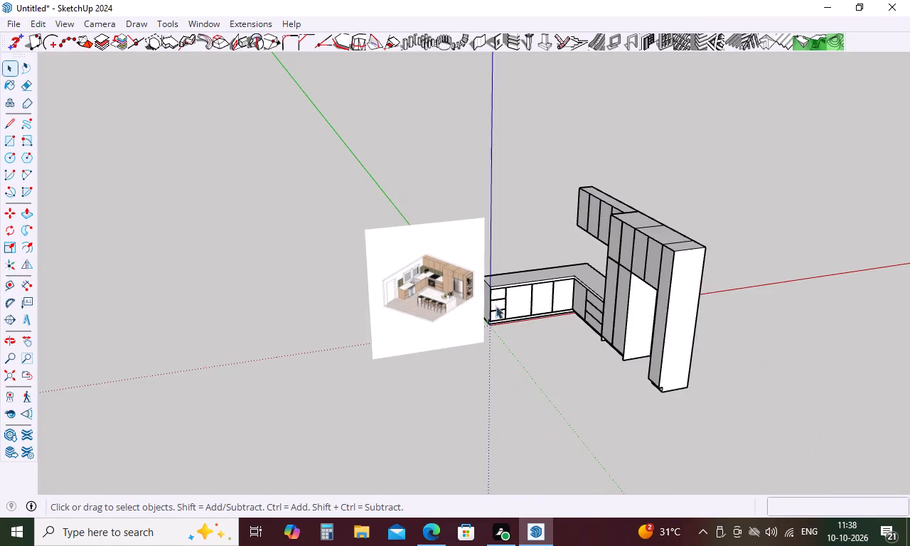
scroll(440, 317, up, 9)
scroll(439, 316, down, 5)
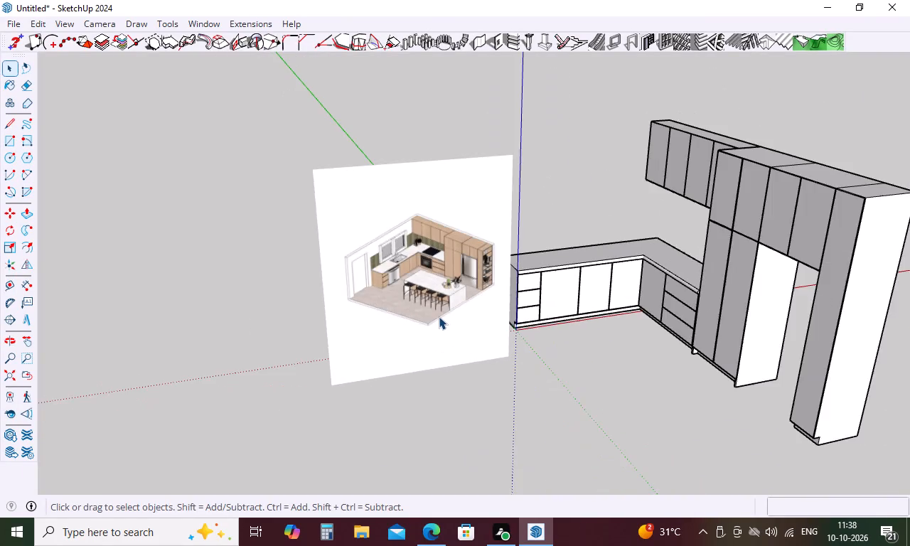
scroll(439, 316, down, 9)
scroll(595, 358, up, 2)
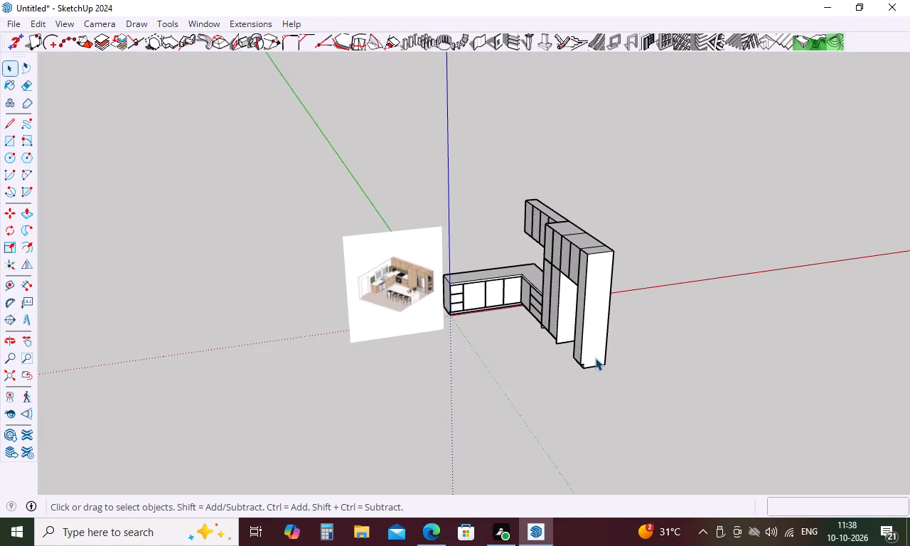
scroll(595, 358, up, 1)
key(Escape)
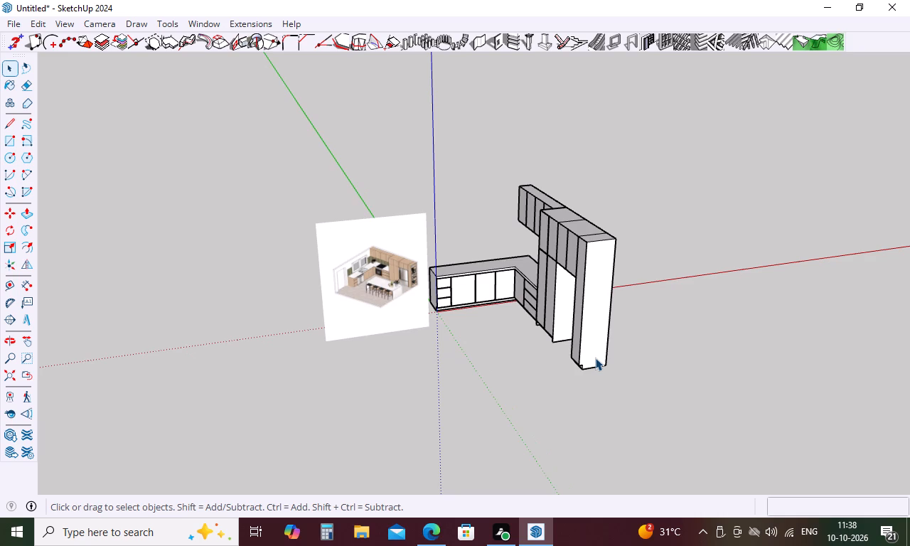
scroll(375, 287, up, 20)
scroll(375, 287, up, 1)
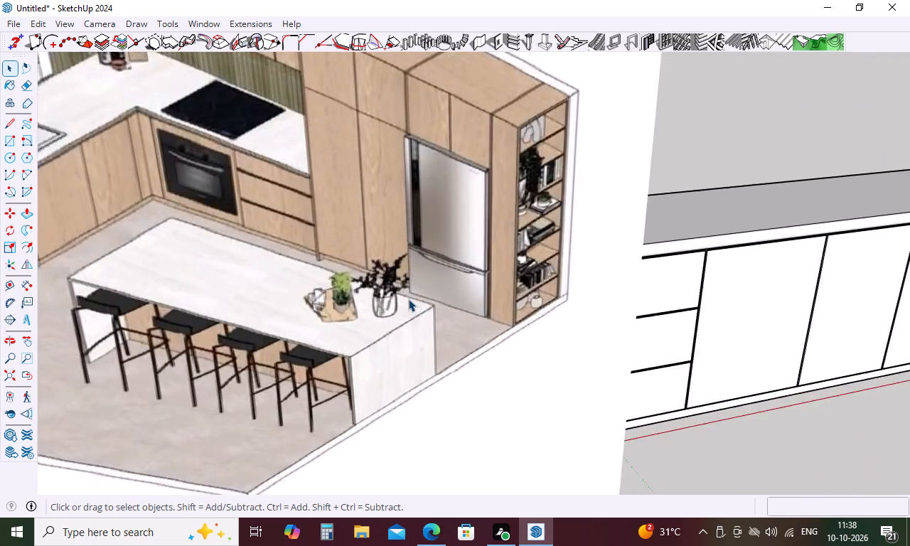
scroll(396, 301, up, 5)
scroll(396, 301, down, 5)
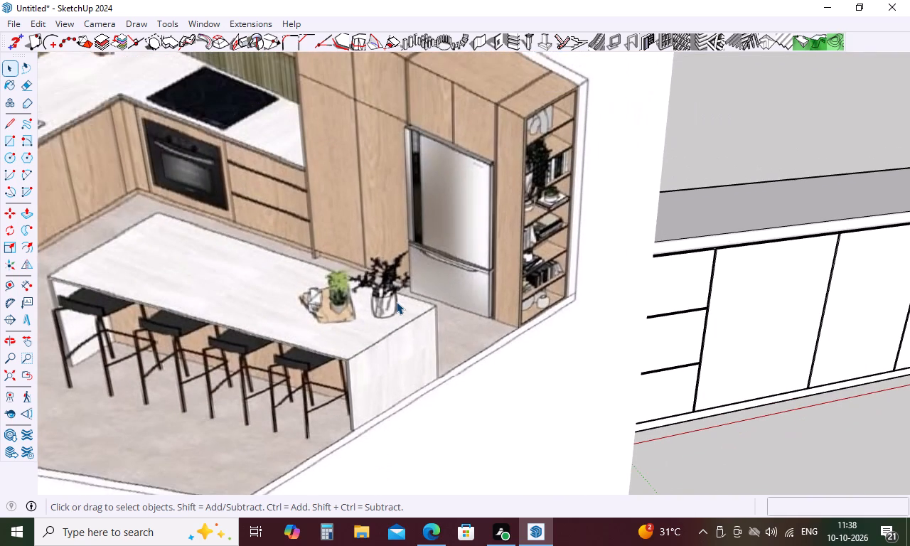
scroll(396, 301, down, 20)
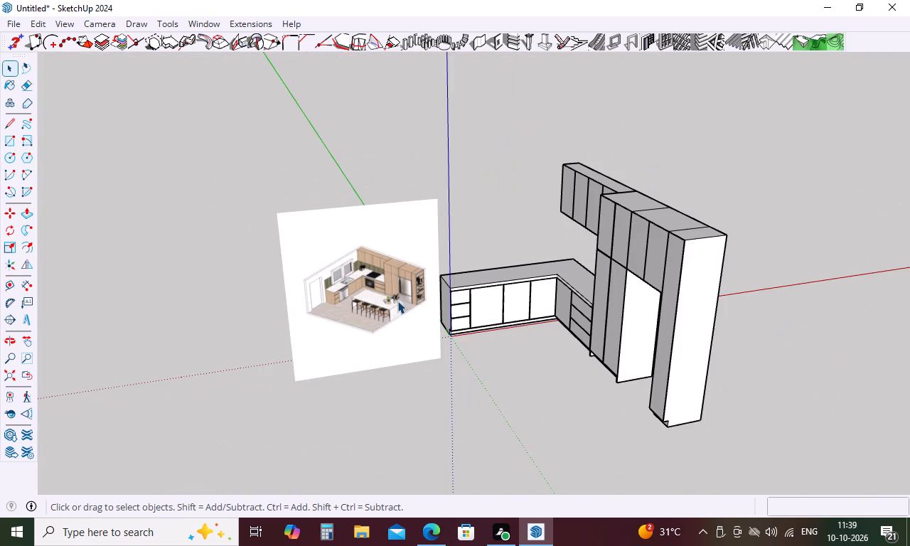
Draw a floor line from the tall end panel's front bottom corner parallel to the red axis, past the green axis.
key(Escape)
key(l)
click(668, 430)
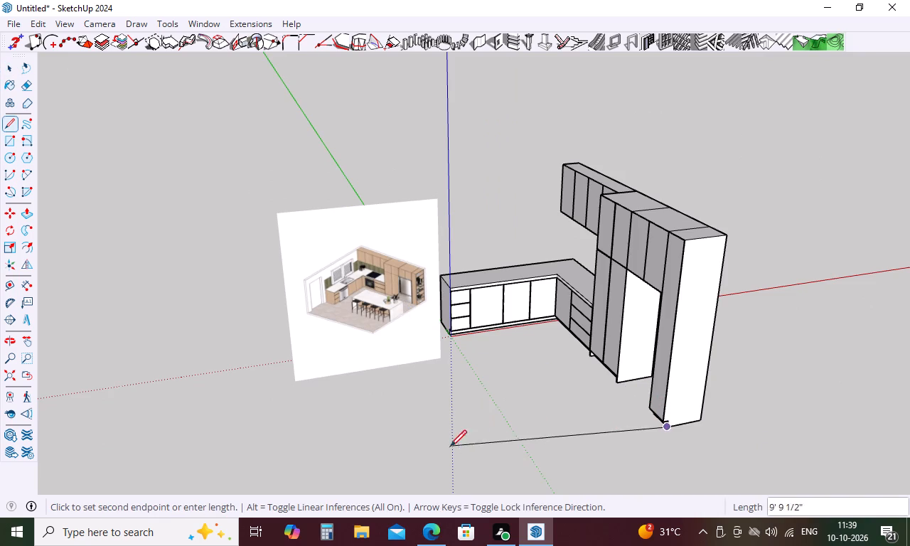
click(435, 469)
key(Escape)
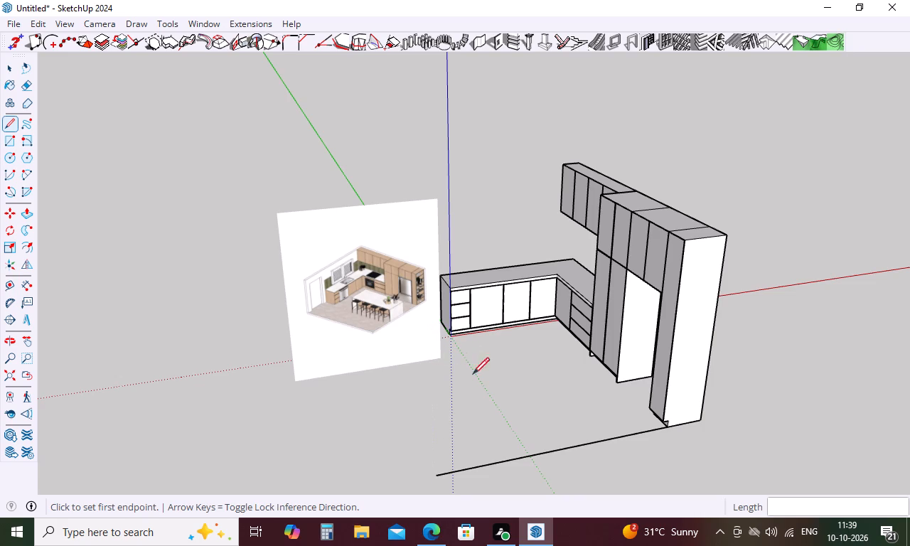
key(Escape)
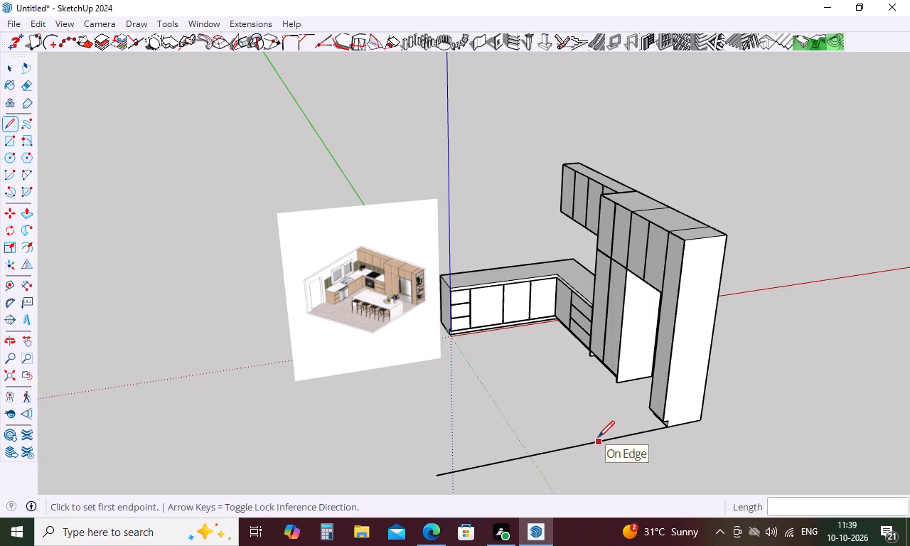
Draw a floor line from the base cabinets' front bottom corner along the green axis, crossing the first floor line.
key(t)
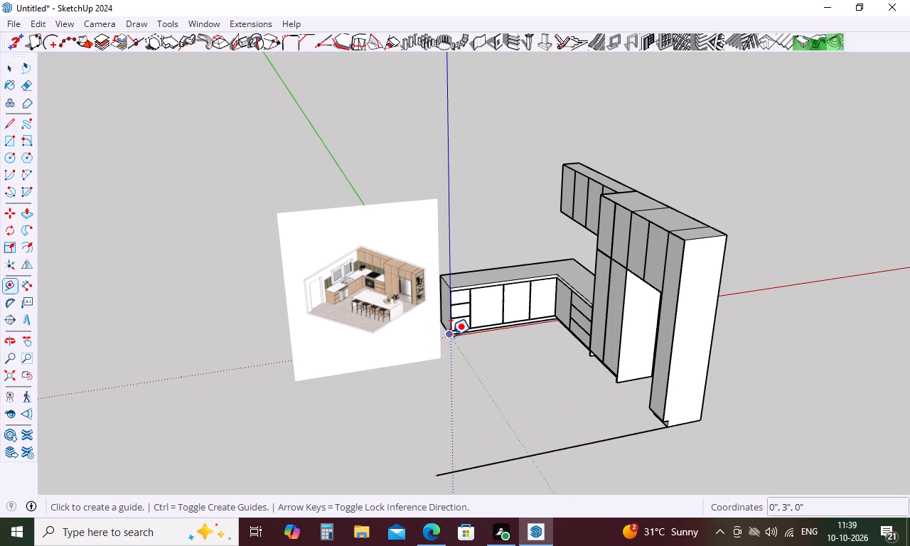
key(Escape)
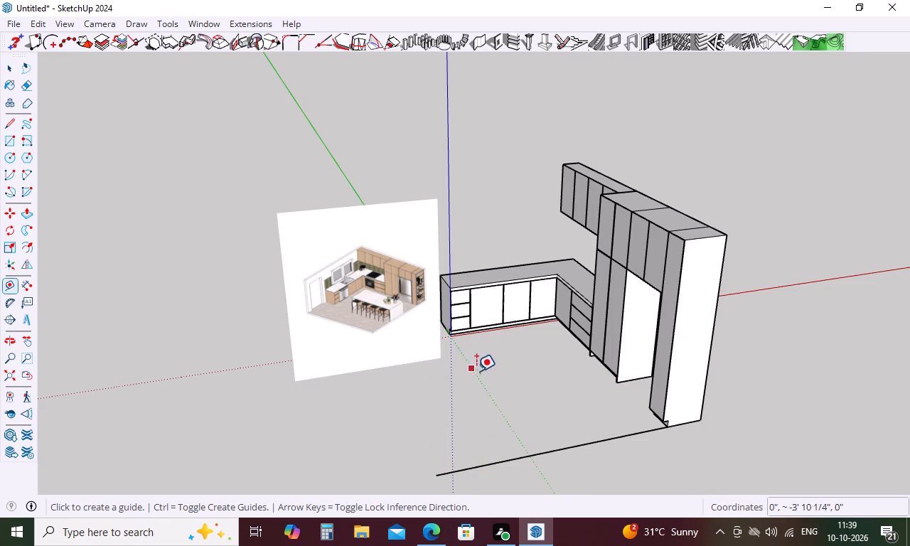
key(l)
click(451, 337)
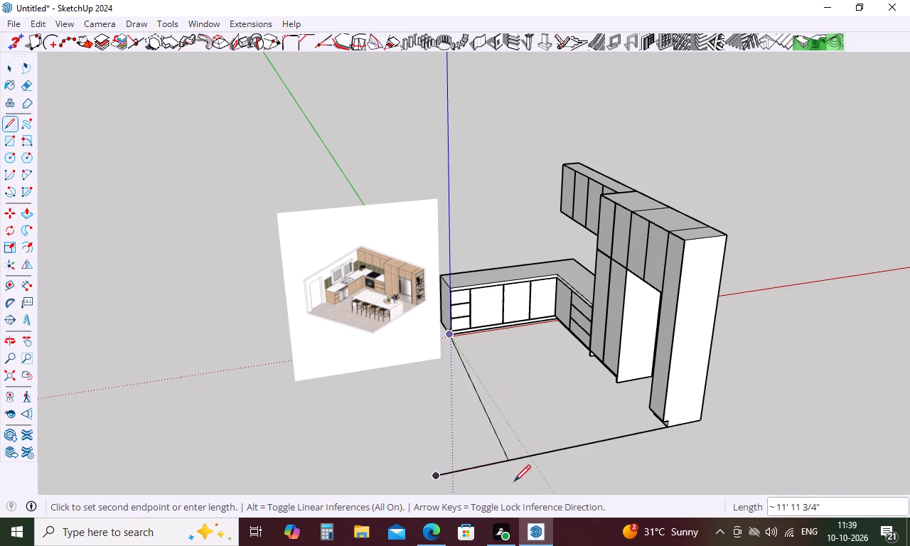
click(543, 486)
key(Escape)
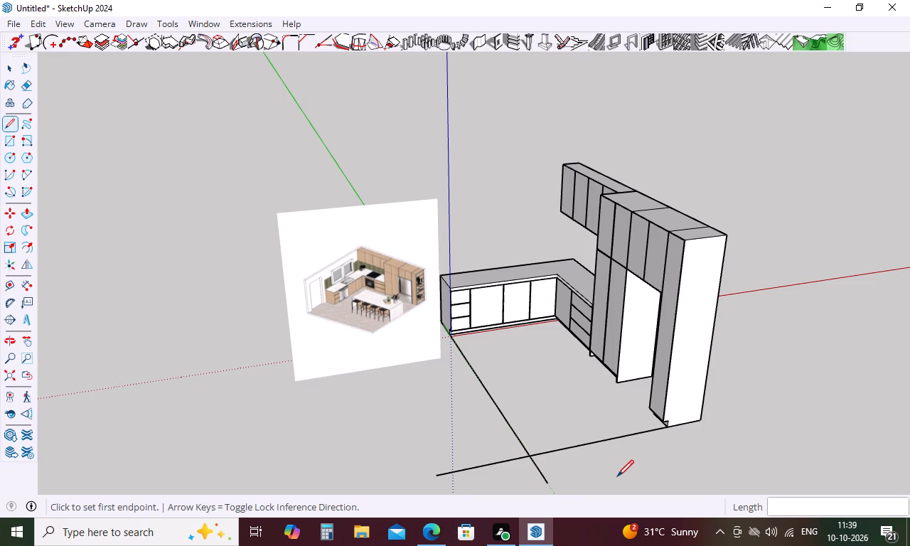
key(Escape)
Examine the island's waterfall end, countertop and stool side in the reference image.
scroll(380, 322, up, 12)
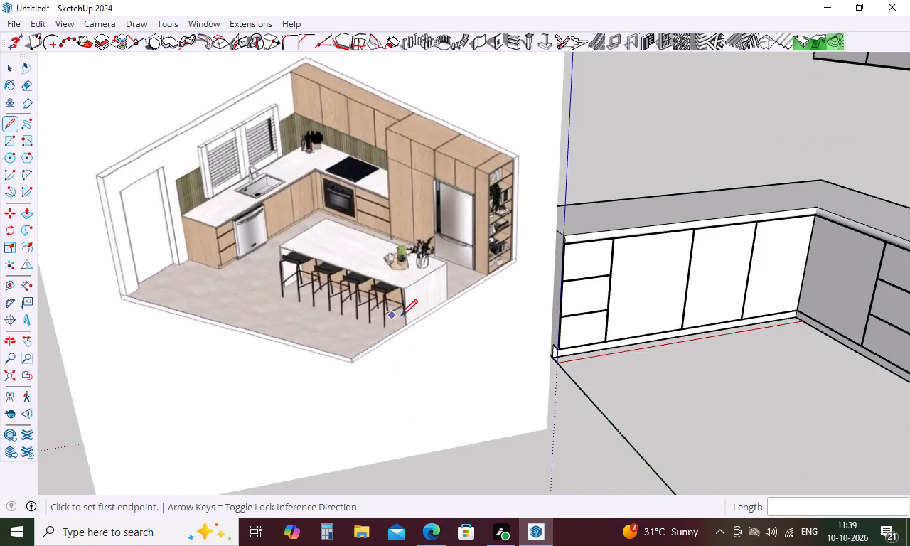
scroll(401, 316, up, 9)
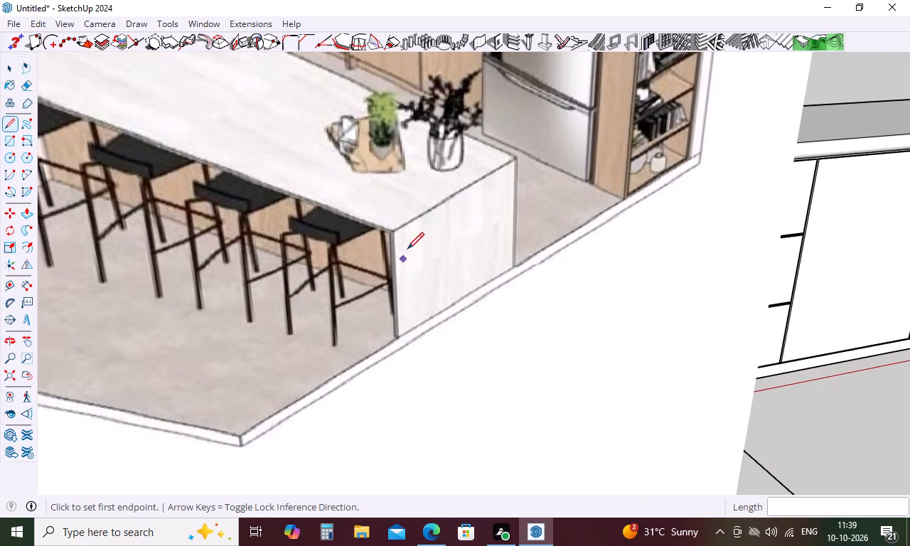
scroll(416, 234, down, 15)
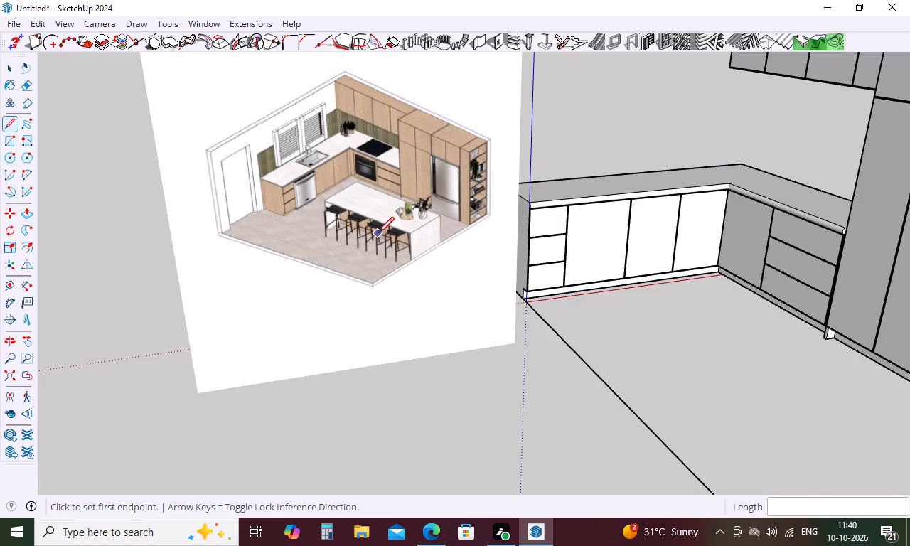
scroll(378, 232, up, 10)
middle_drag(449, 220, 458, 190)
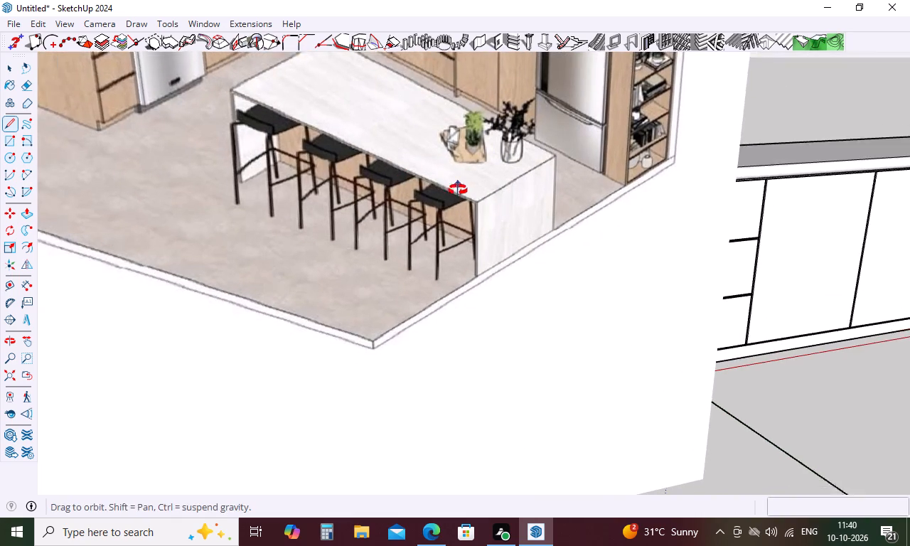
middle_drag(458, 190, 459, 183)
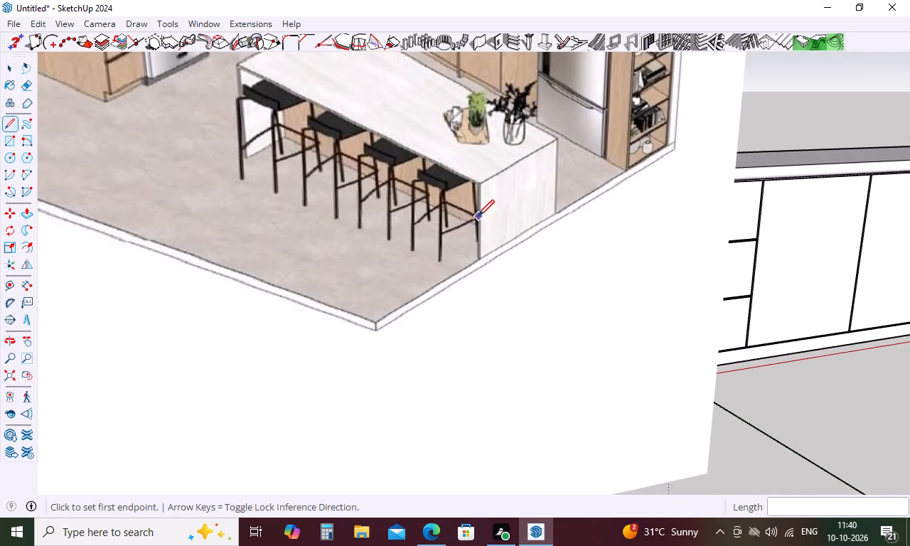
key(Escape)
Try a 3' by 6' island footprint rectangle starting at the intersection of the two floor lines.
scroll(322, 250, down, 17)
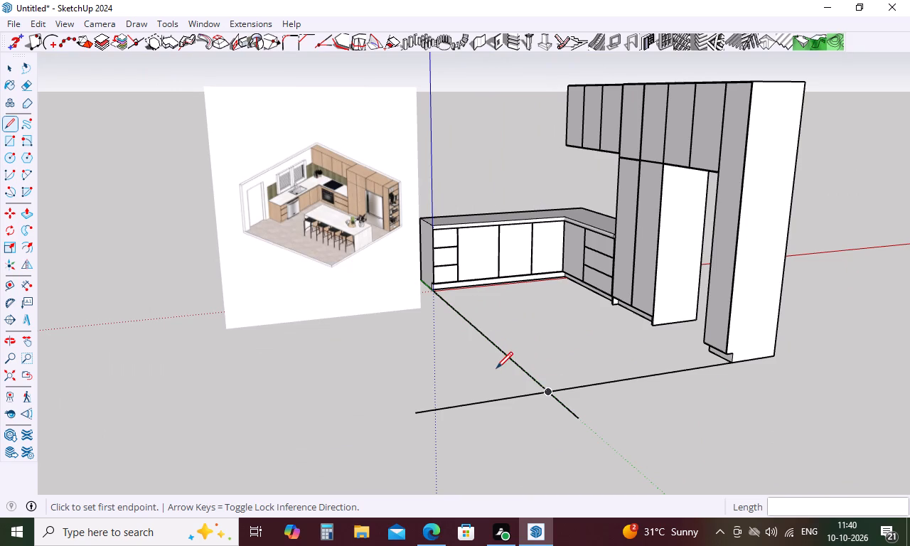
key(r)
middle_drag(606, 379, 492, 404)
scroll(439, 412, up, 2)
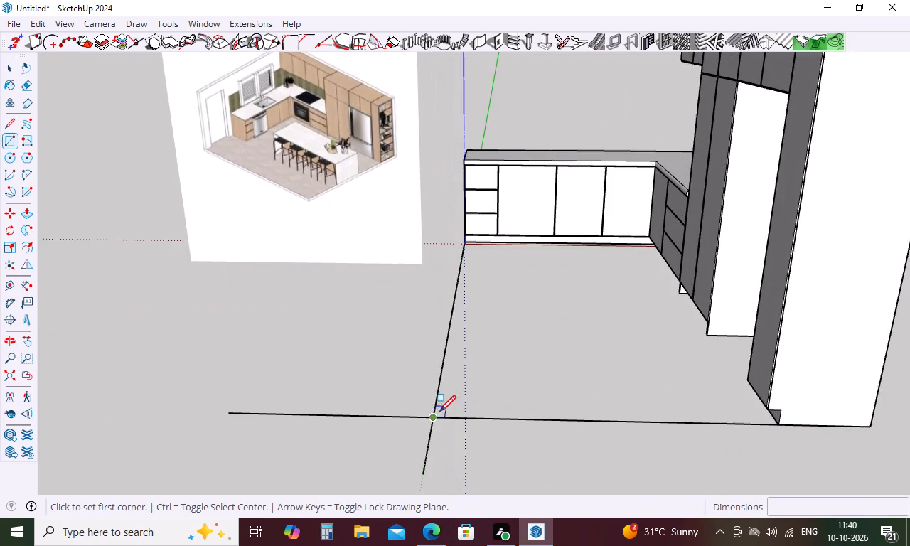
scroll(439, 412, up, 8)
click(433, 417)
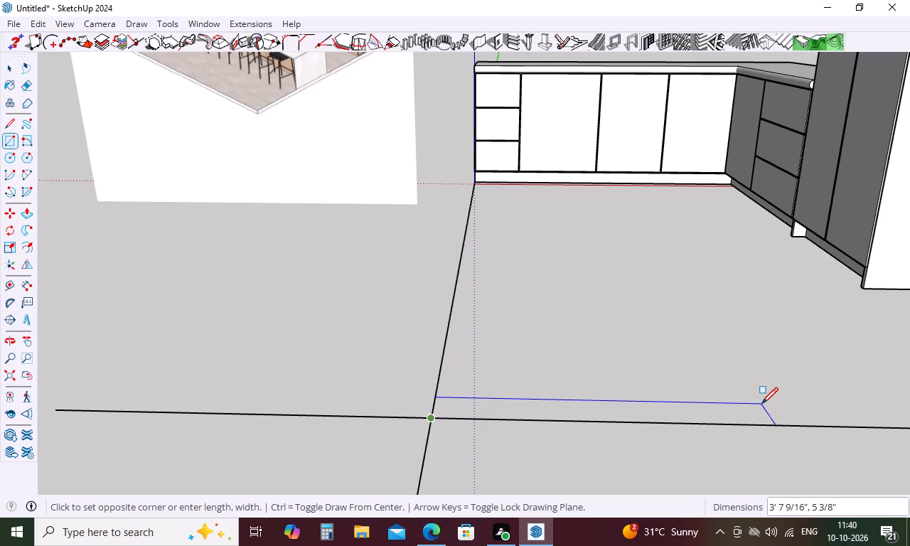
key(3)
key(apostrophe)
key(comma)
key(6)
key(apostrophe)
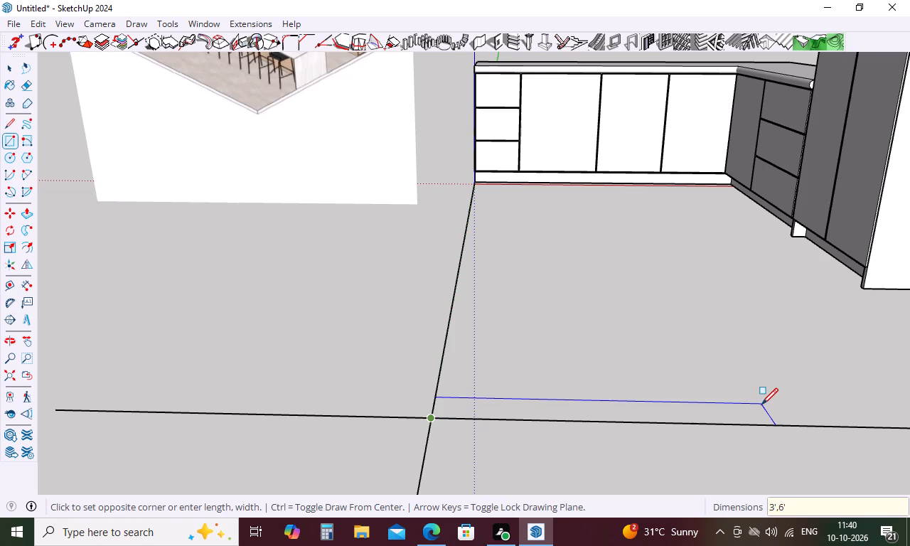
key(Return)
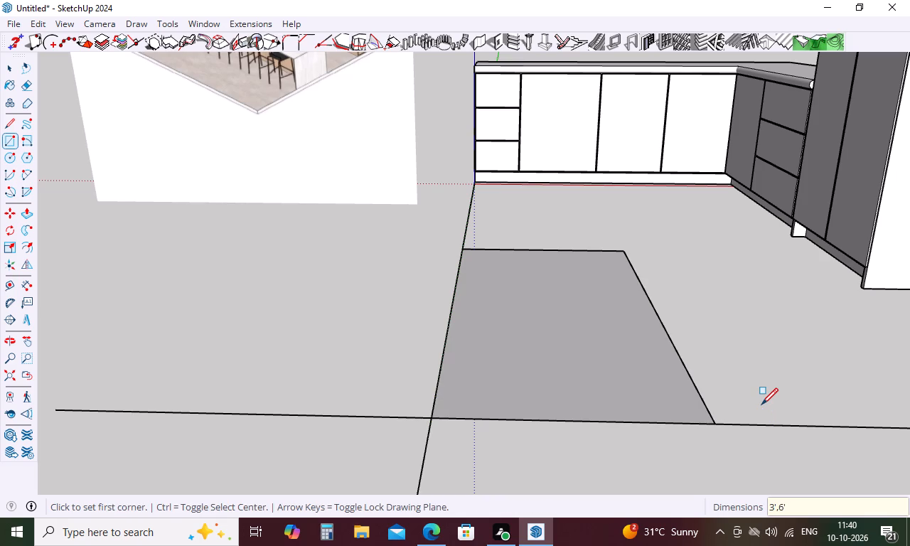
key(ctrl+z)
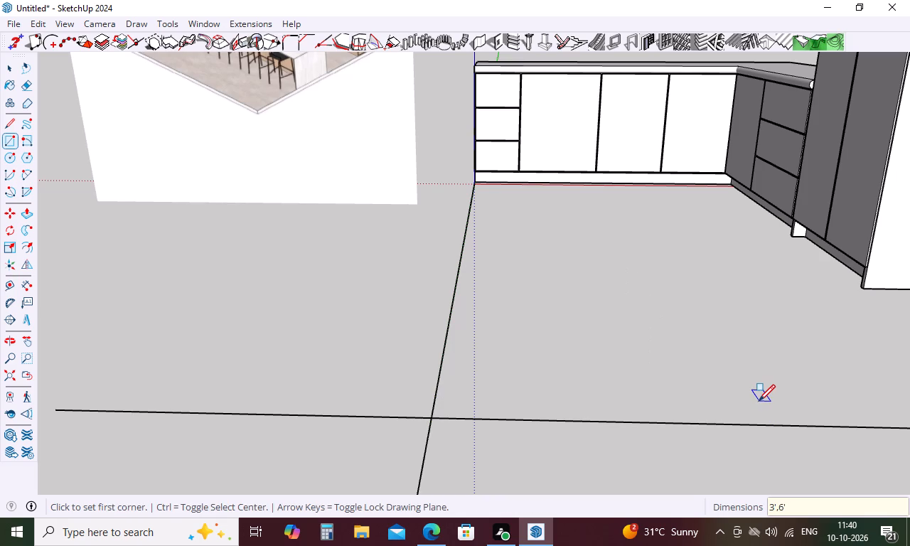
Draw a 3' by 2" rectangle at the floor lines' intersection as the footprint of the island's waterfall end panel.
key(r)
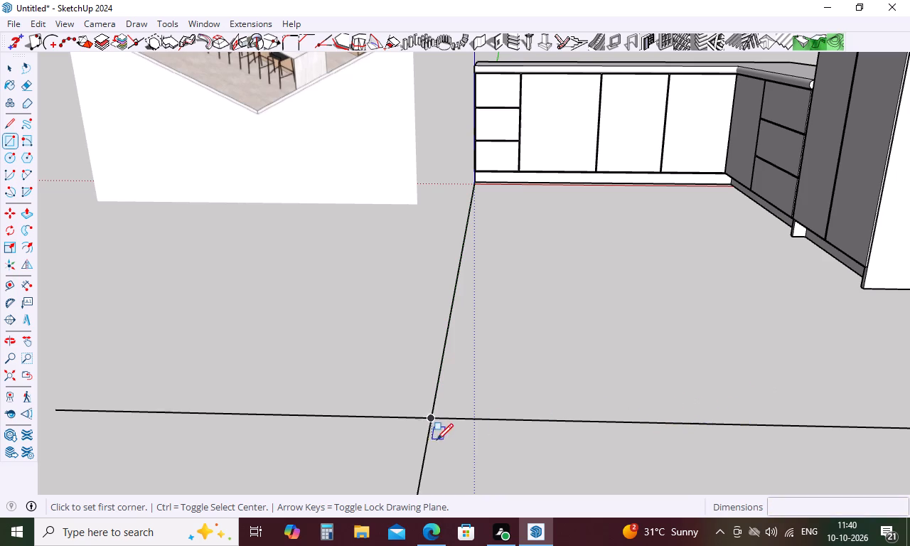
click(432, 413)
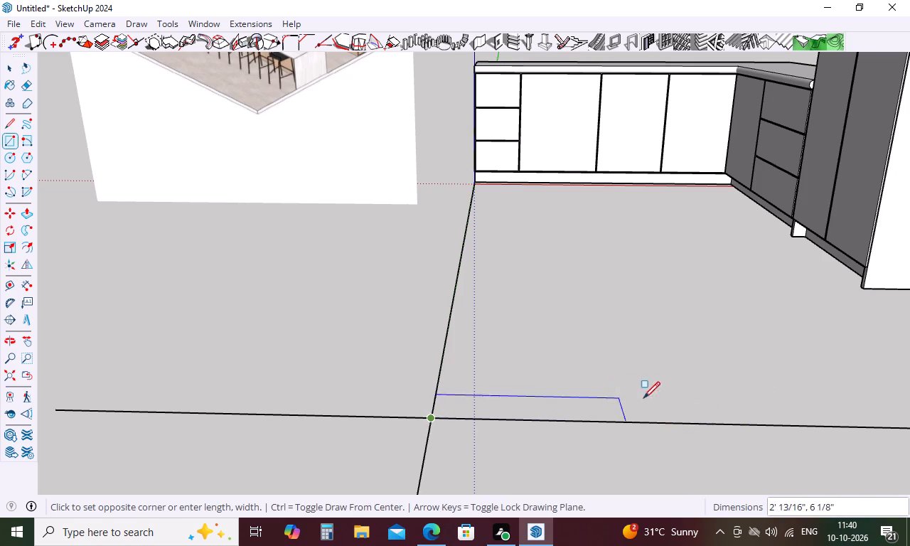
key(3)
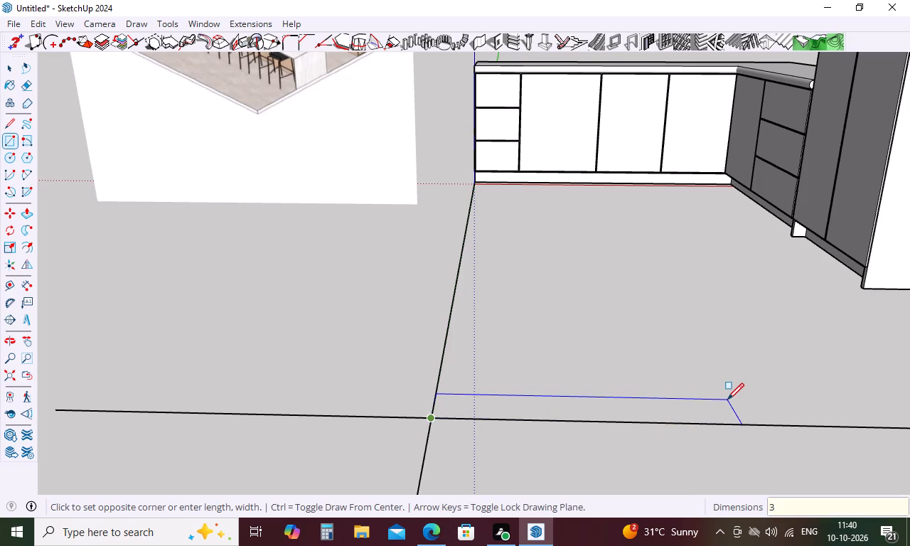
key(apostrophe)
text(,2")
key(Return)
key(Escape)
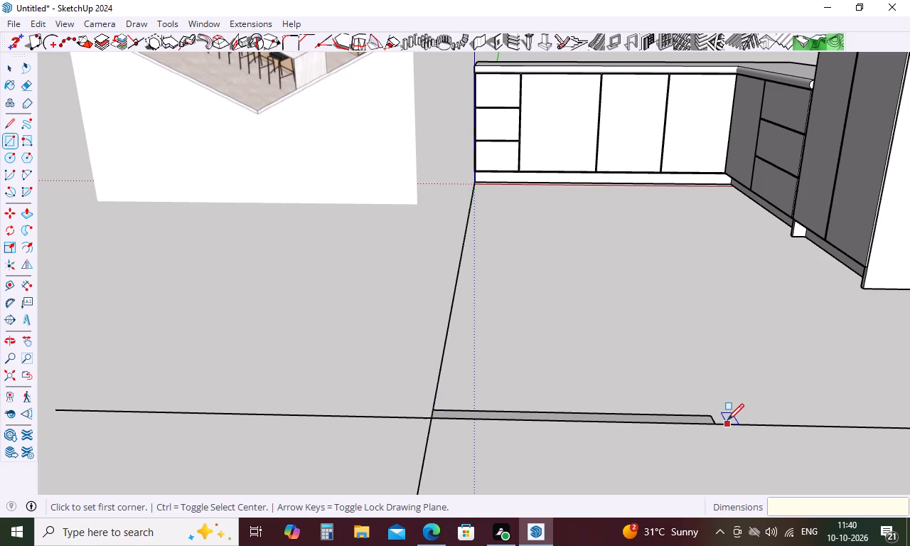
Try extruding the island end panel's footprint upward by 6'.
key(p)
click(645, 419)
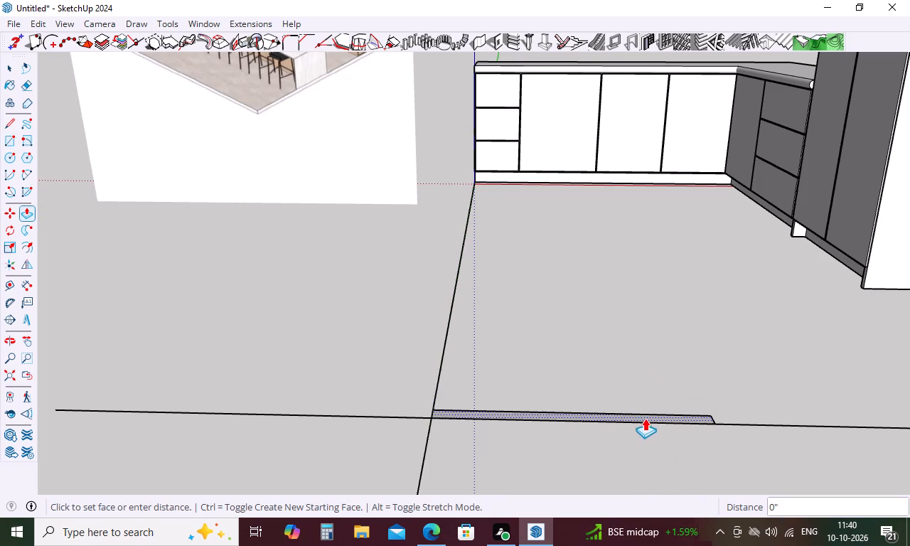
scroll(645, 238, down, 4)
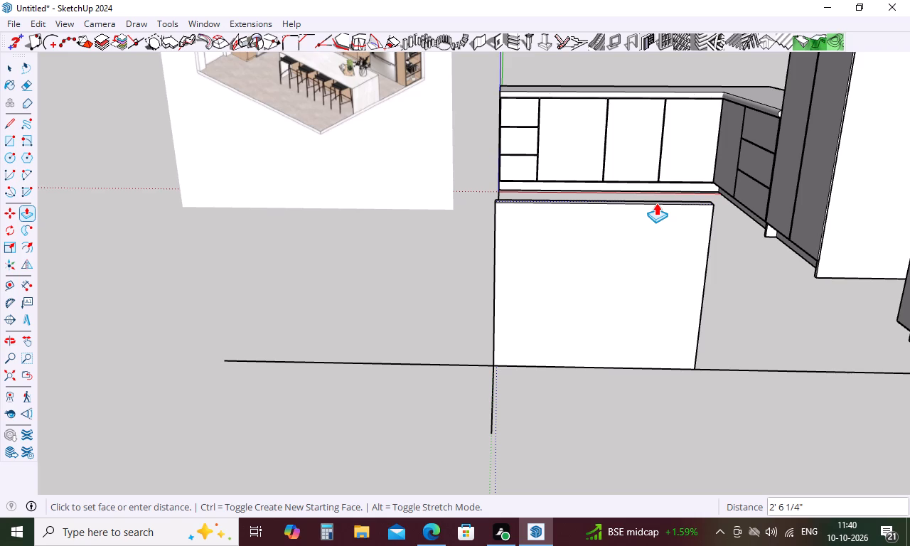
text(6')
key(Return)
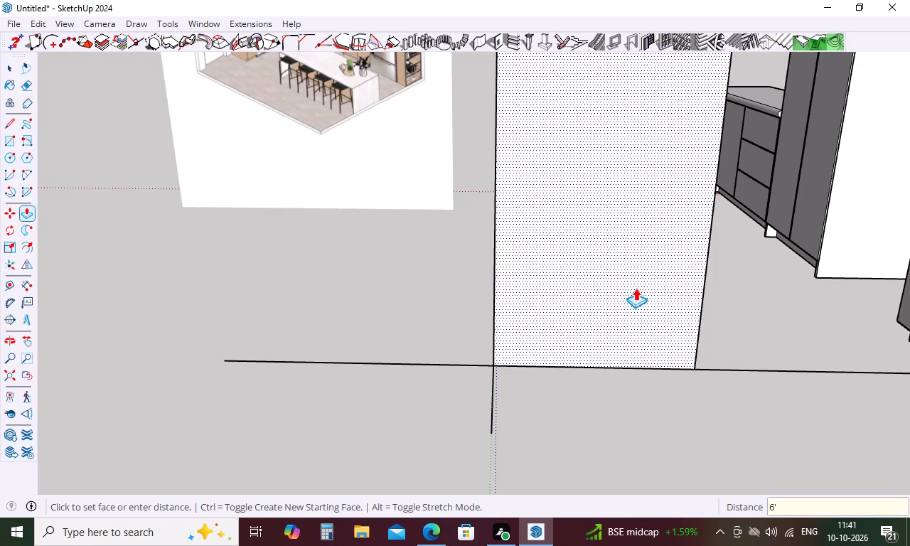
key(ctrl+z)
Extrude the island end panel's footprint upward by 2.5' and view the panel from the seating side.
click(599, 368)
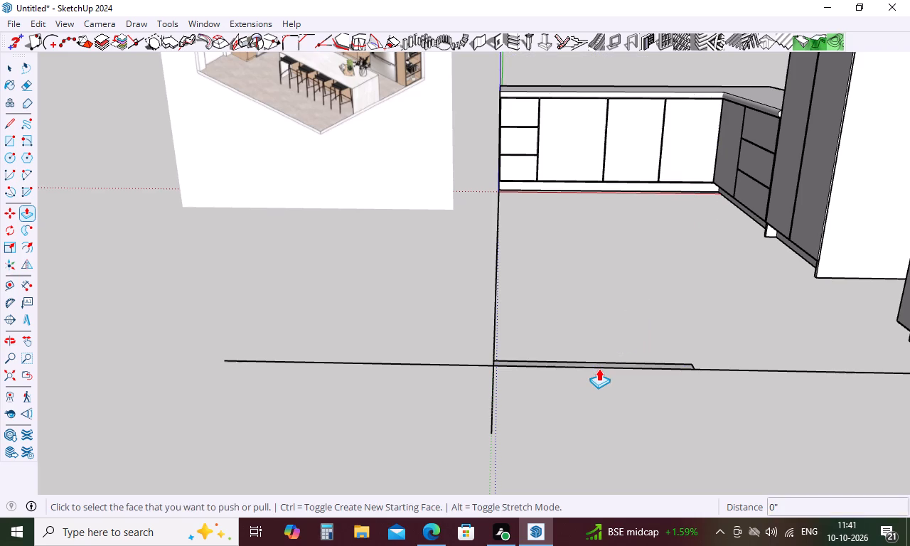
click(599, 361)
click(599, 363)
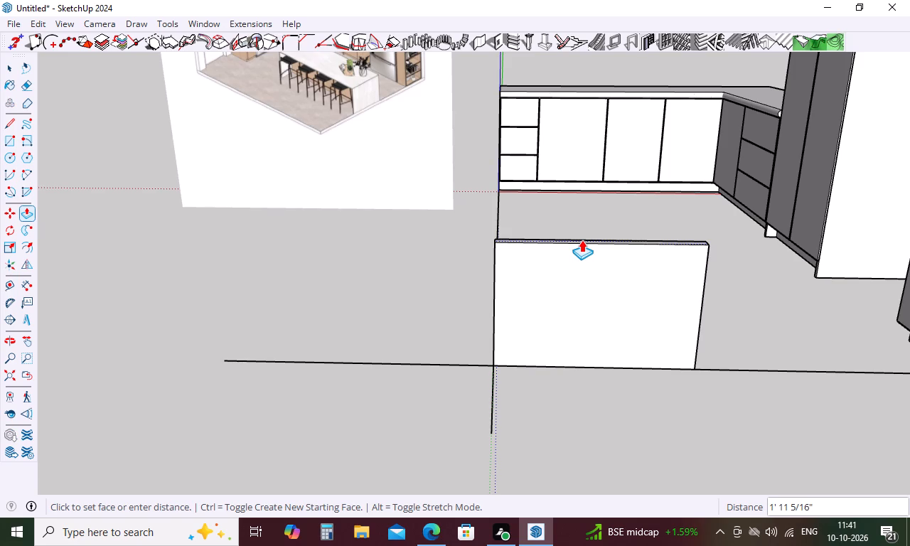
text(2.5')
key(Return)
scroll(597, 295, down, 5)
middle_drag(604, 301, 896, 276)
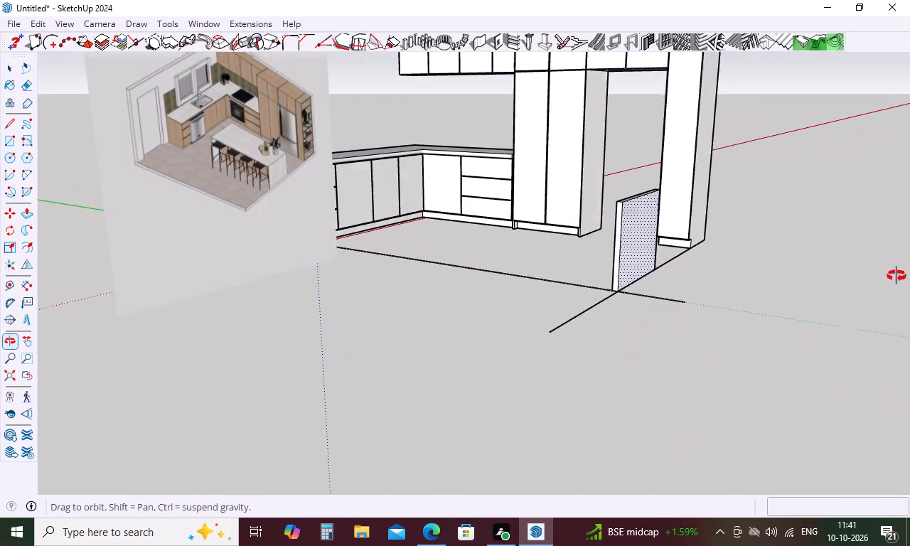
middle_drag(896, 276, 907, 289)
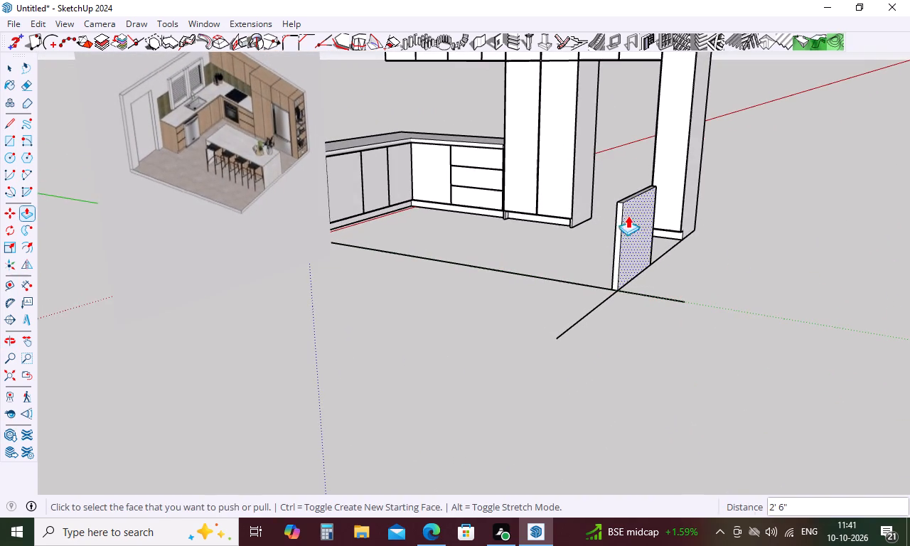
scroll(613, 188, up, 5)
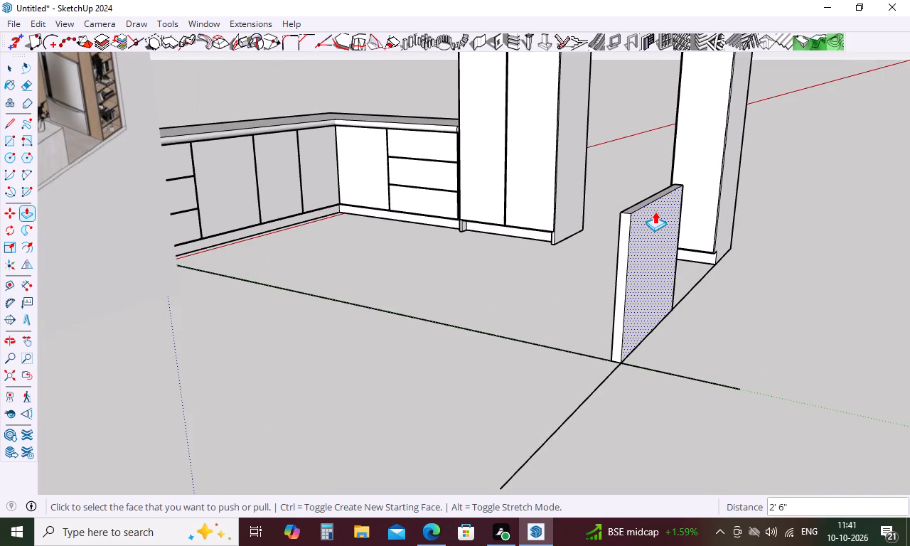
Draw a 6' by 3' rectangle for the island top, starting at the end panel's upper front corner.
scroll(656, 211, down, 9)
middle_drag(690, 219, 717, 226)
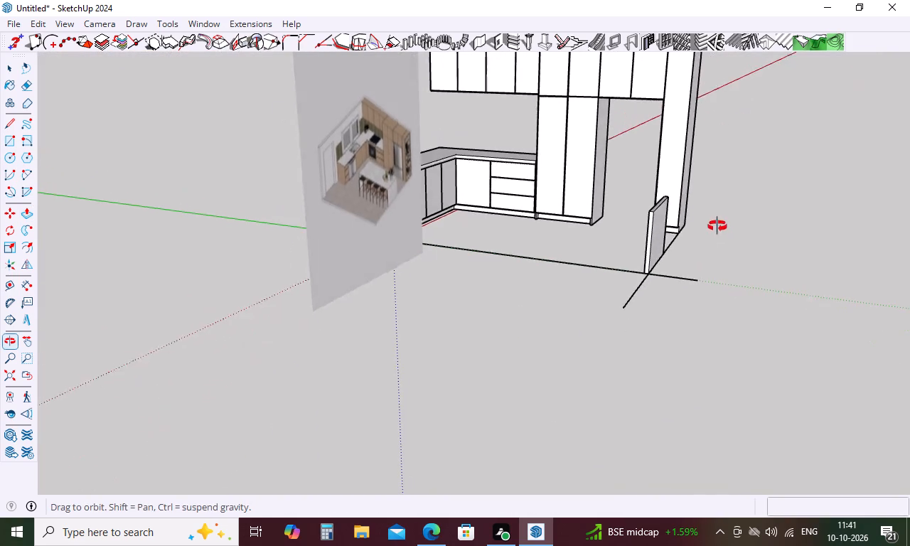
middle_drag(717, 226, 700, 226)
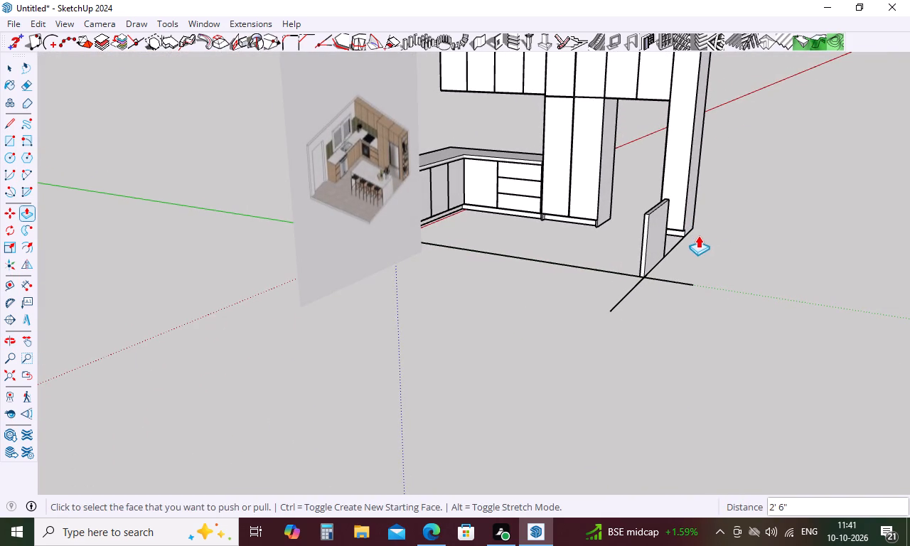
scroll(643, 200, up, 5)
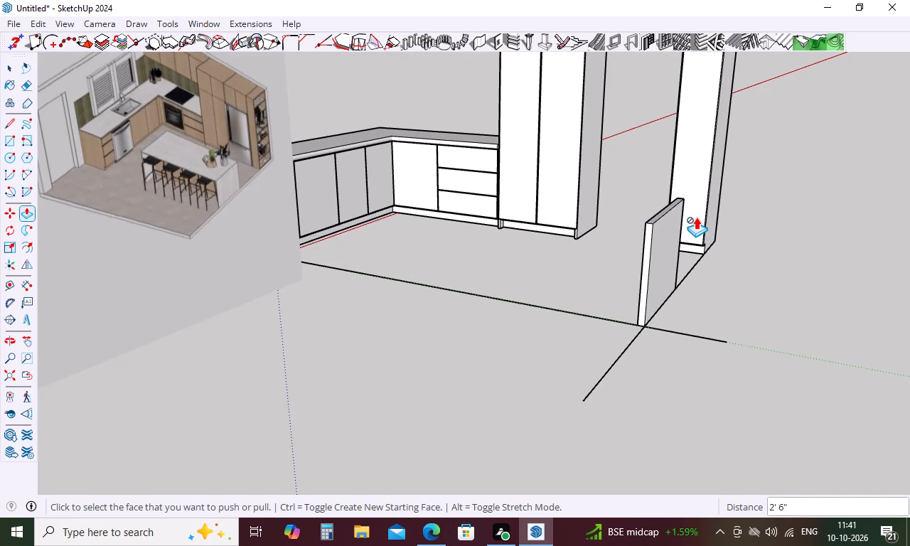
key(Escape)
key(r)
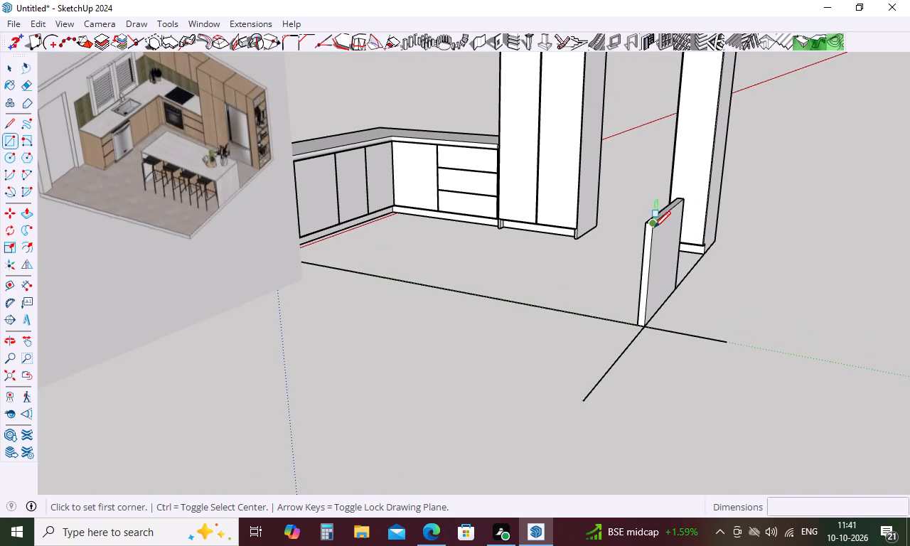
click(653, 227)
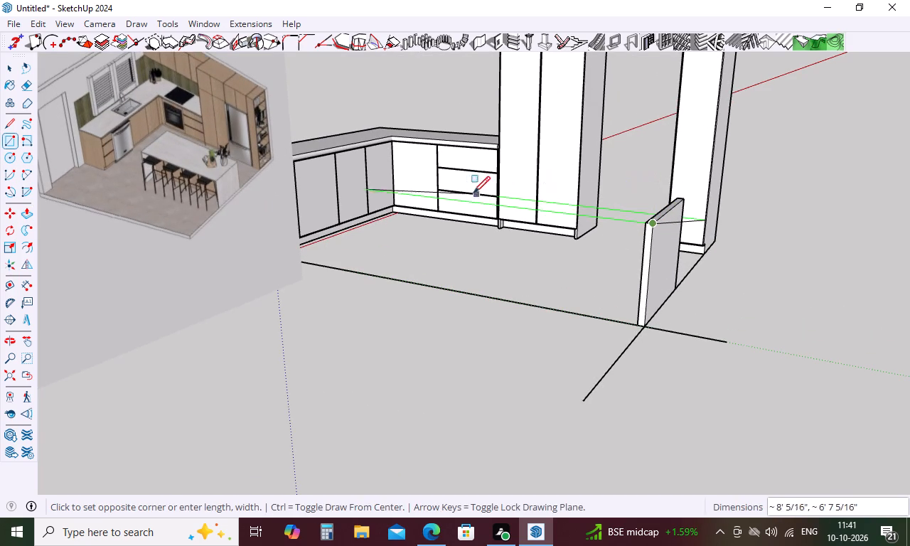
middle_drag(459, 200, 494, 316)
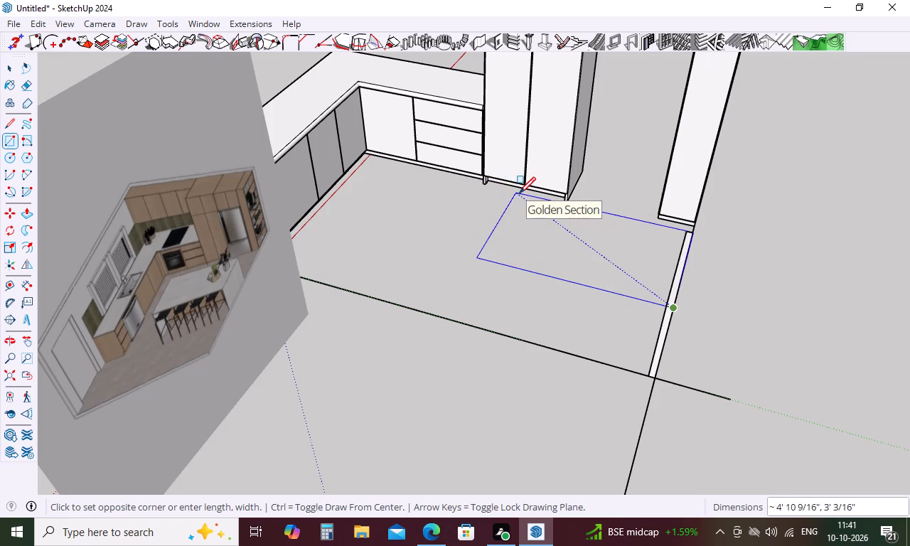
text(6')
text(,3)
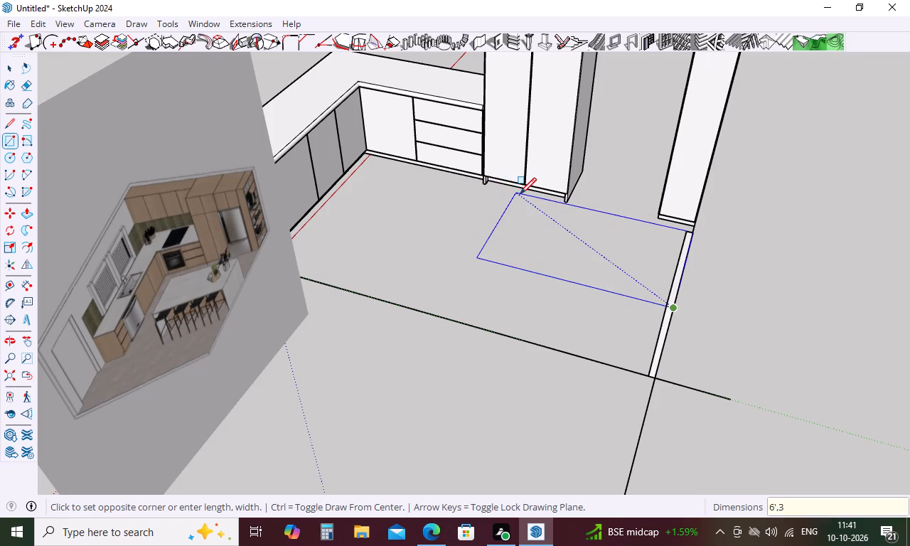
key(apostrophe)
key(Return)
key(Escape)
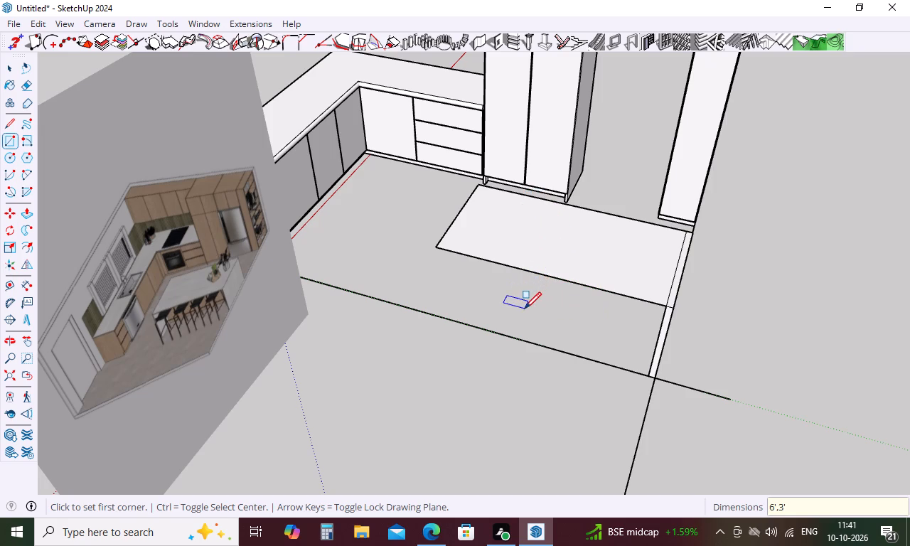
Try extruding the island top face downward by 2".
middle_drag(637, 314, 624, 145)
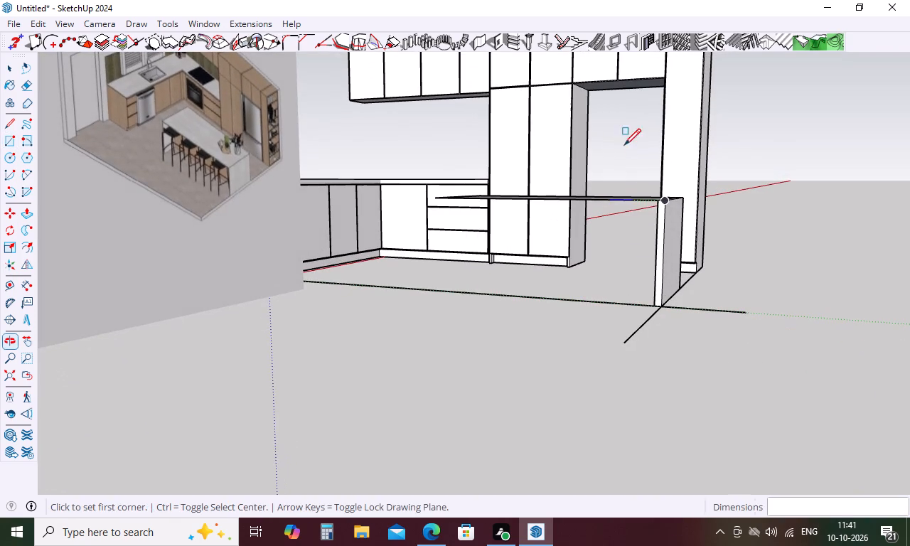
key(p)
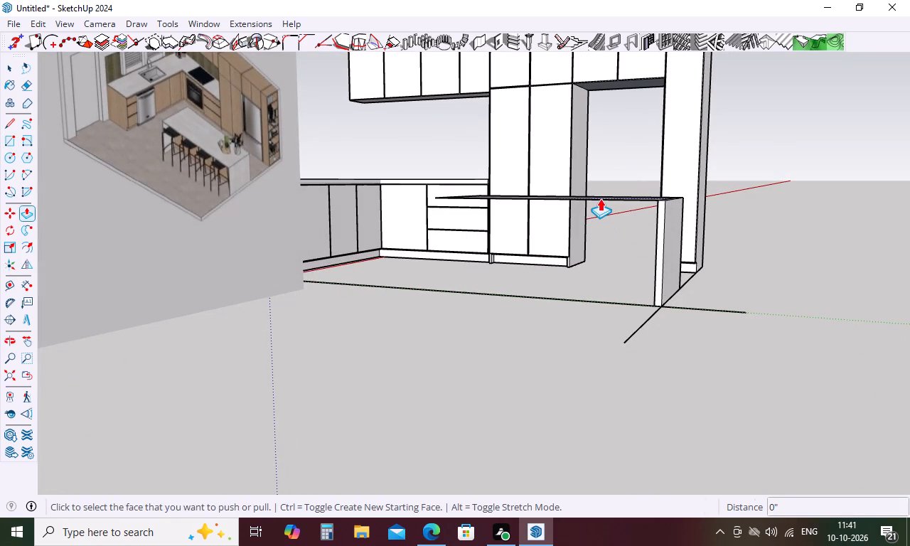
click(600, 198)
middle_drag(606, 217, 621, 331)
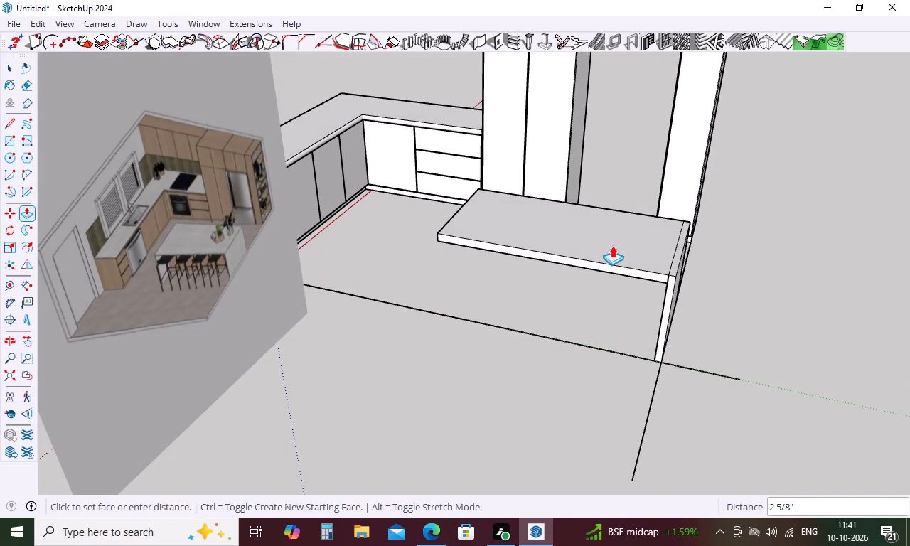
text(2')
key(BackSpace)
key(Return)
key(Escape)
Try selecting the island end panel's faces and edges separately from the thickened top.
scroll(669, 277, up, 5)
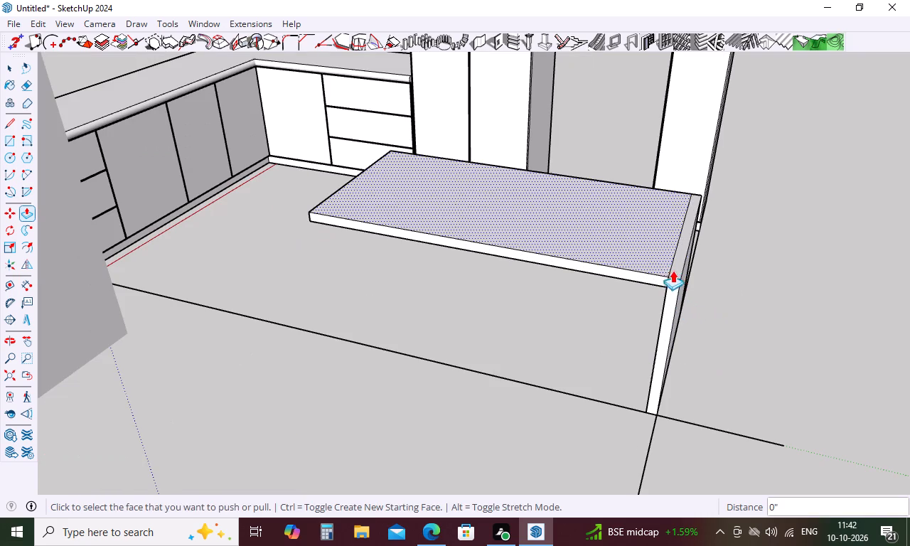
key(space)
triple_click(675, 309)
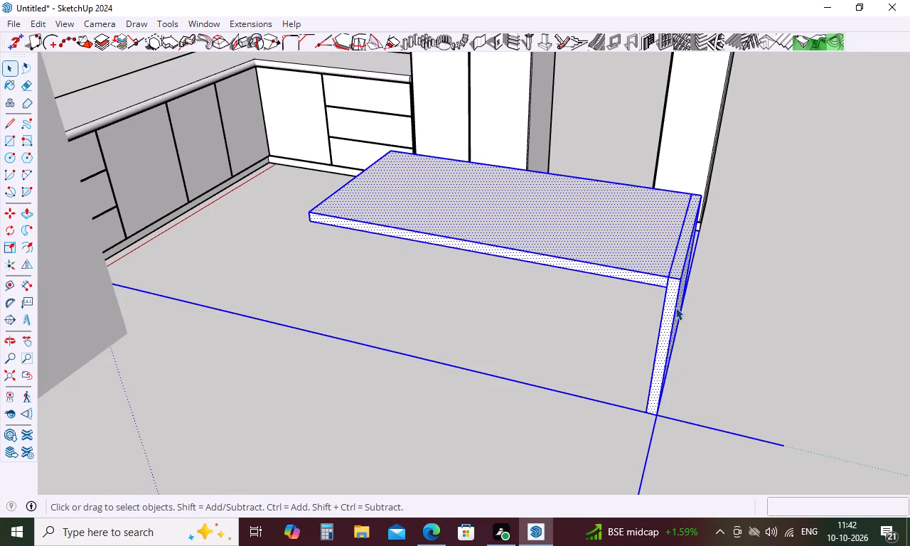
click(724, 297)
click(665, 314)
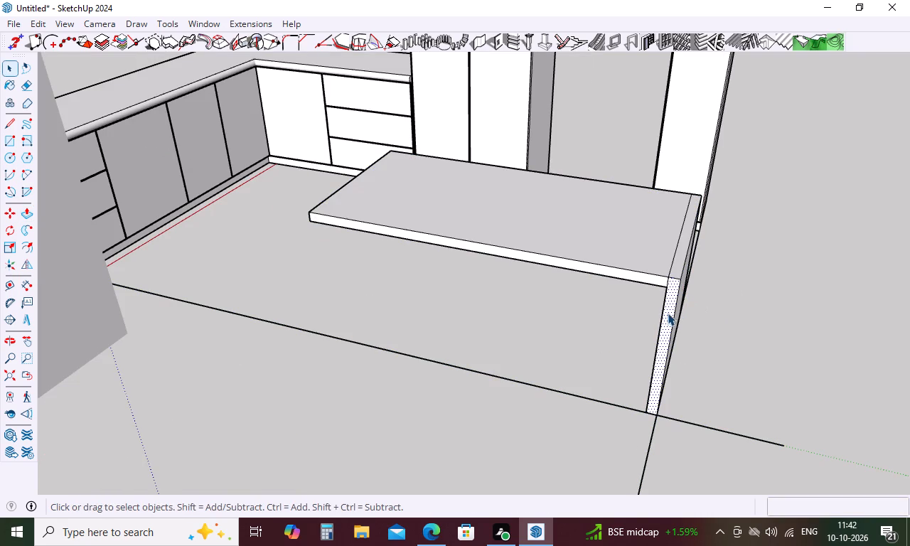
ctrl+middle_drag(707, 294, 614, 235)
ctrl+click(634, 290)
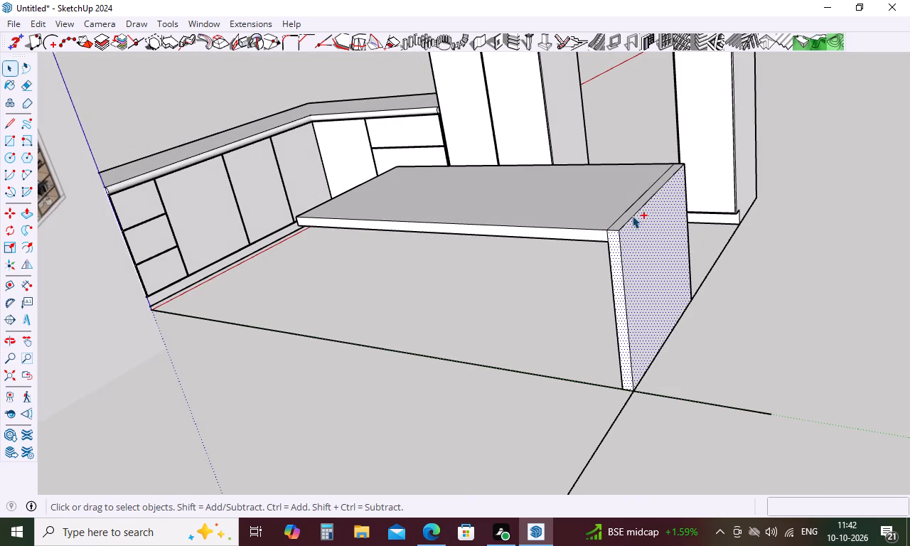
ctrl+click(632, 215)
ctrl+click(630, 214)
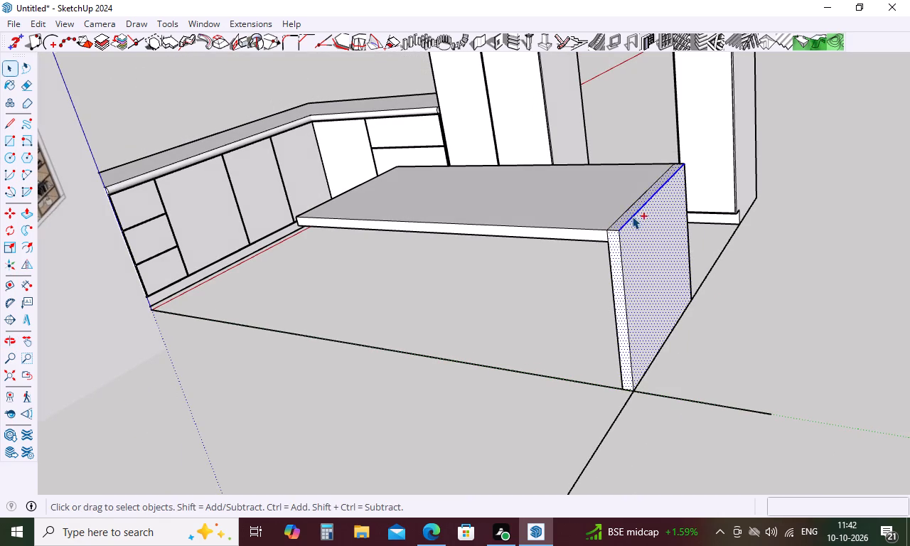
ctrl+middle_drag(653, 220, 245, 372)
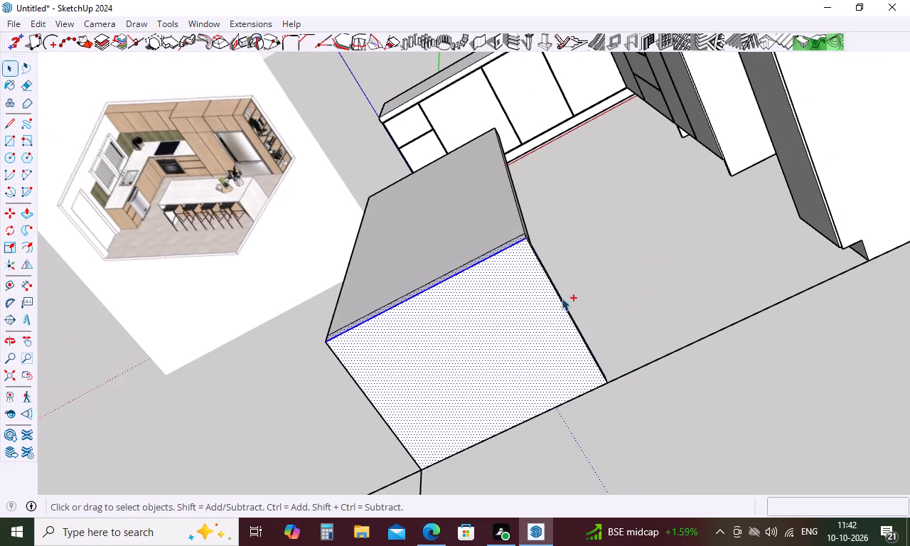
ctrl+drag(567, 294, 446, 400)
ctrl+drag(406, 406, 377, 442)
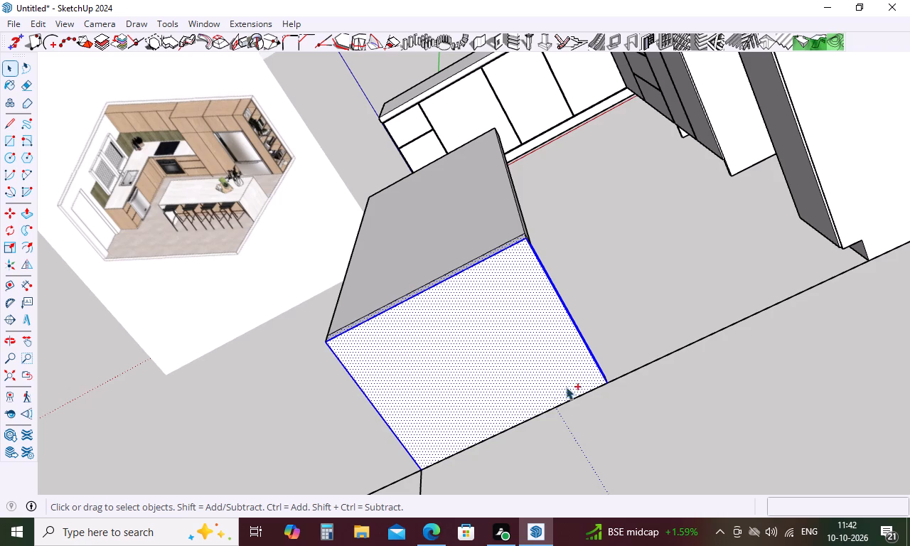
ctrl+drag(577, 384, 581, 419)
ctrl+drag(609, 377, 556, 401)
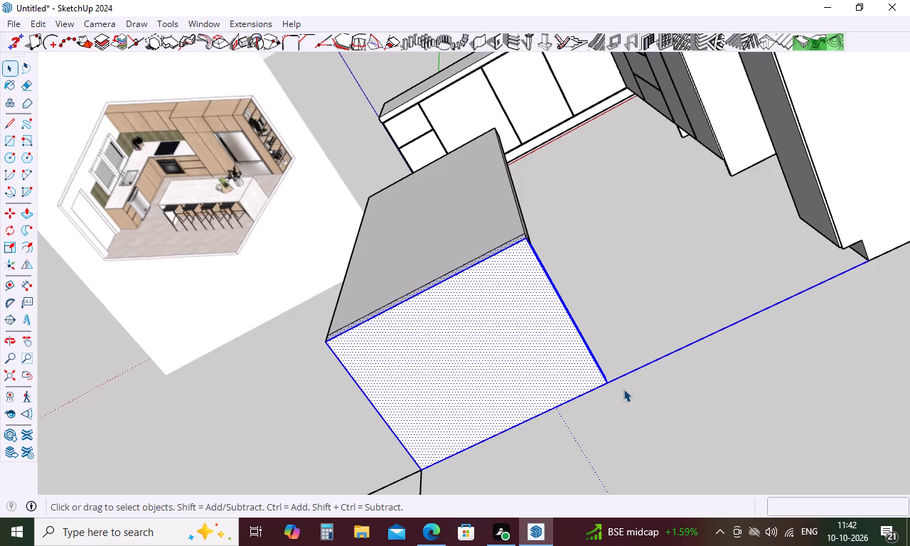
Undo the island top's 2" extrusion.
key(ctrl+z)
Select the end panel's faces and edges and copy them 5' 10" to the opposite end of the island top.
click(575, 395)
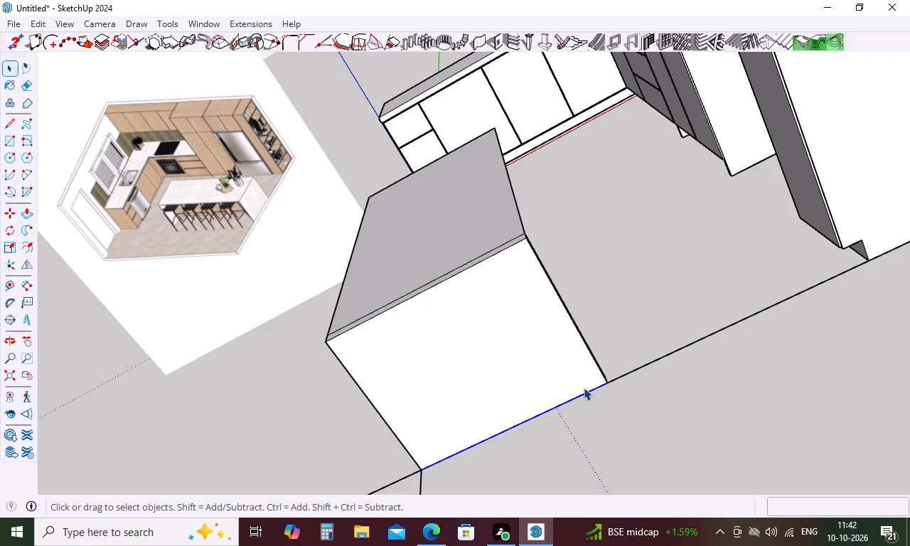
ctrl+click(542, 378)
ctrl+drag(599, 312, 596, 312)
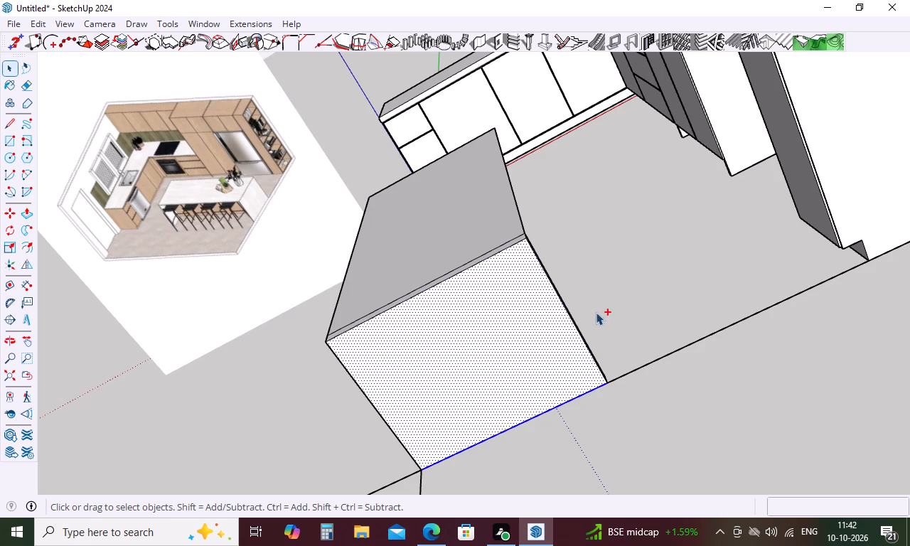
ctrl+drag(596, 312, 458, 368)
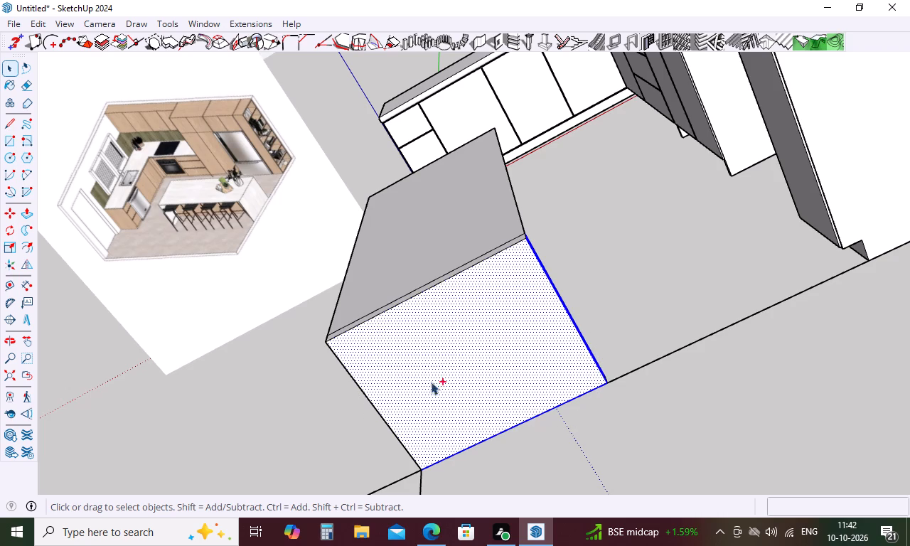
ctrl+drag(417, 385, 324, 456)
ctrl+click(352, 326)
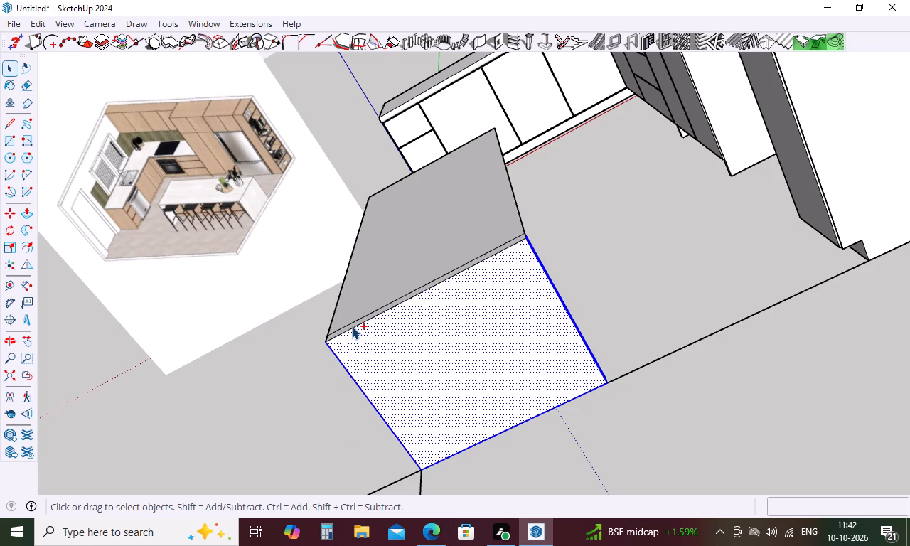
ctrl+middle_drag(382, 344, 823, 357)
ctrl+scroll(820, 356, up, 1)
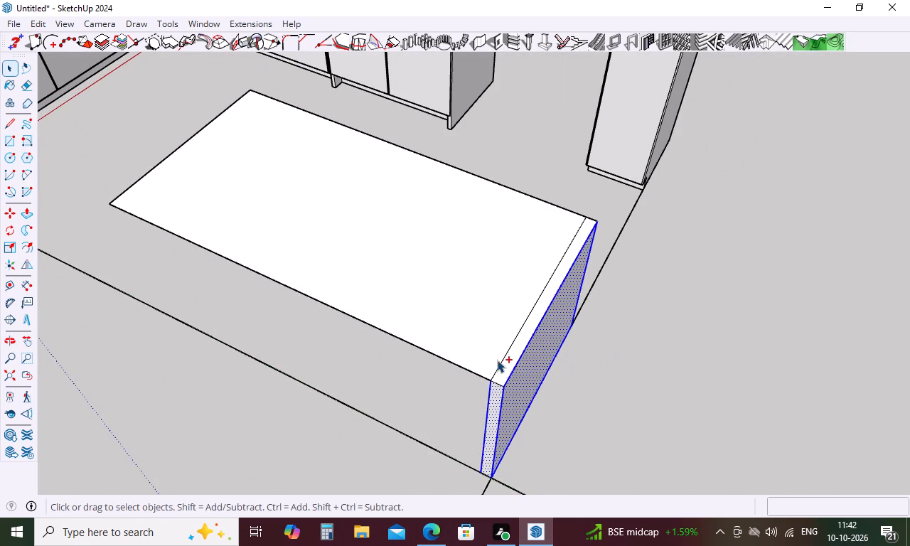
ctrl+click(499, 361)
ctrl+middle_drag(510, 386, 750, 264)
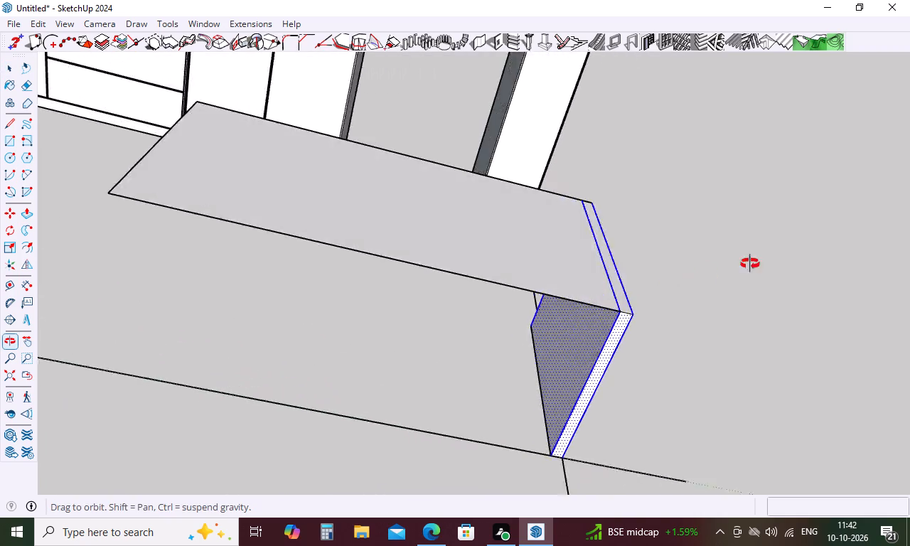
ctrl+middle_drag(750, 264, 832, 282)
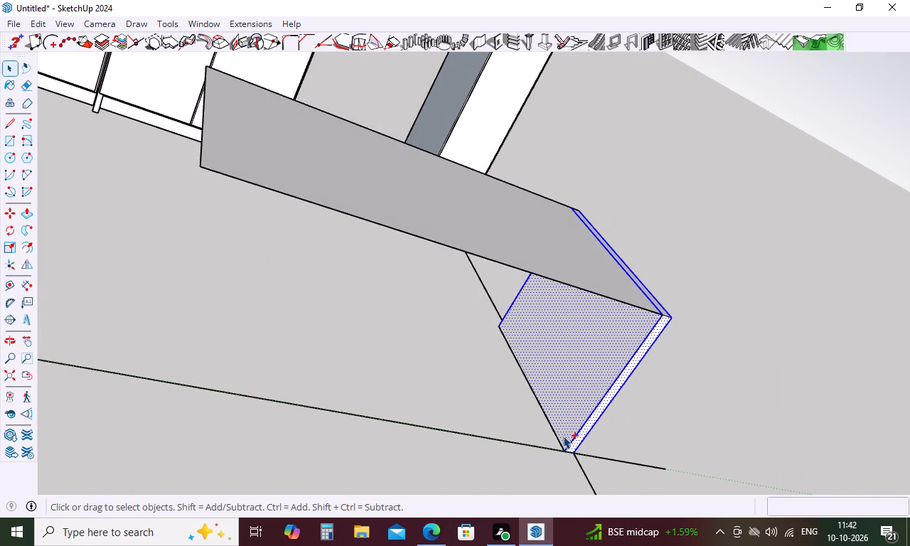
ctrl+click(561, 443)
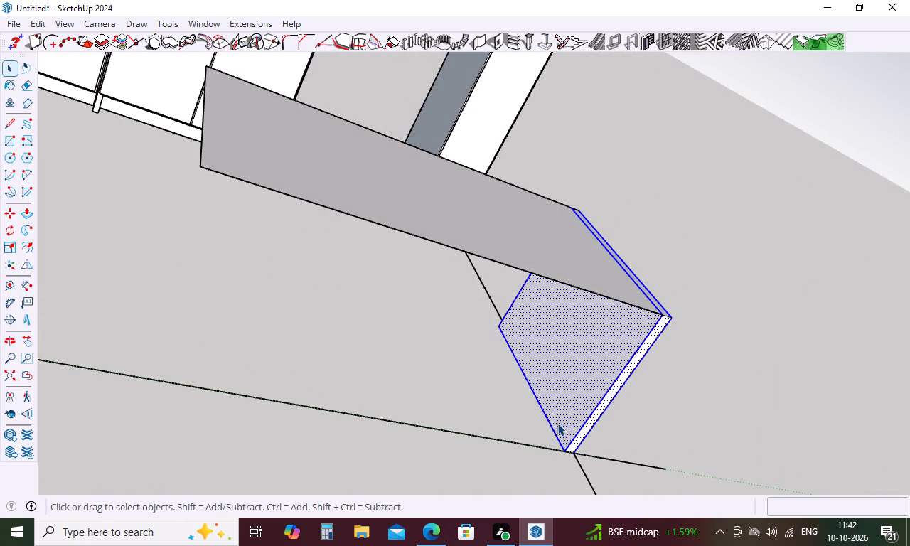
key(m)
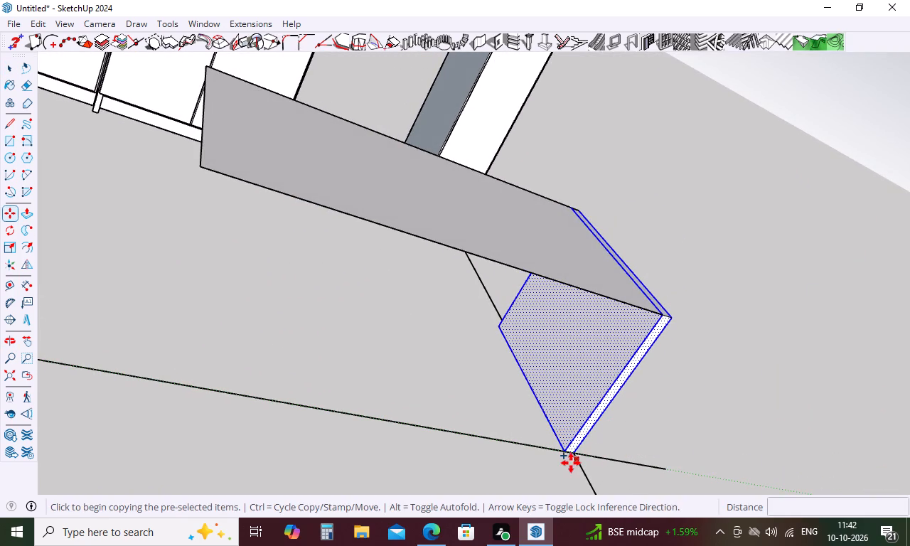
click(663, 317)
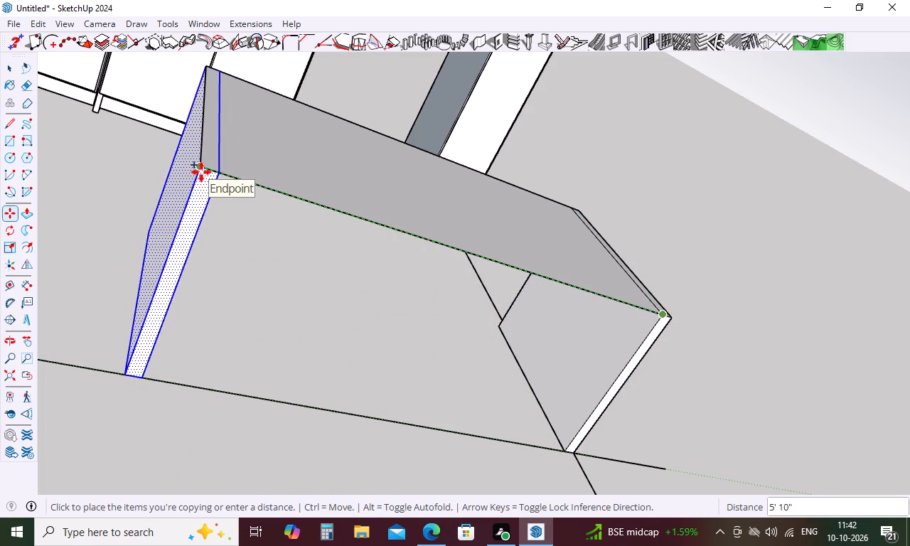
click(201, 172)
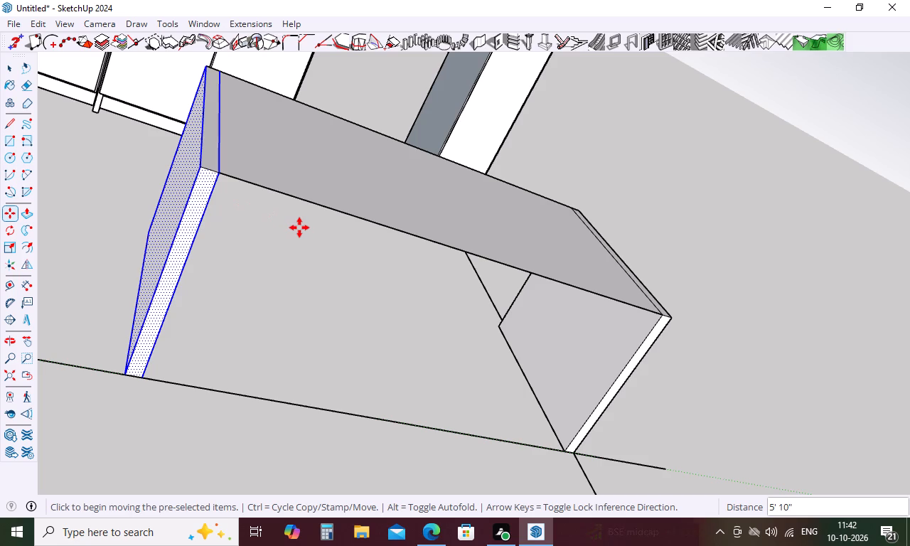
key(Escape)
Extrude the island top face between the two end panels downward by 2".
key(p)
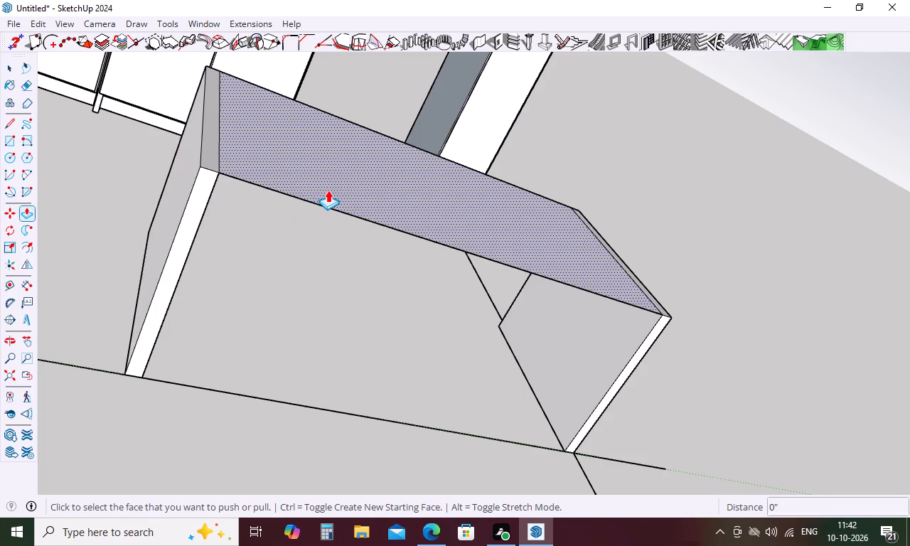
click(328, 190)
key(2)
key(Return)
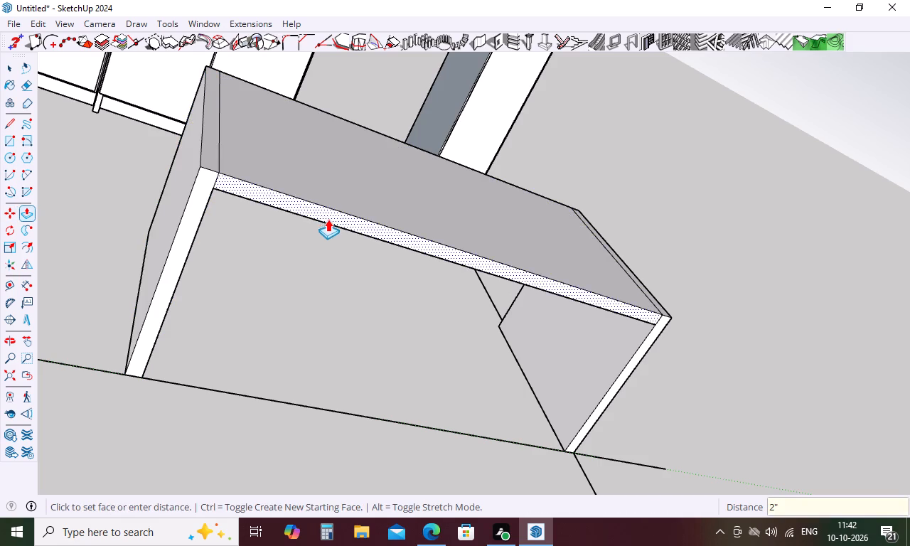
key(Escape)
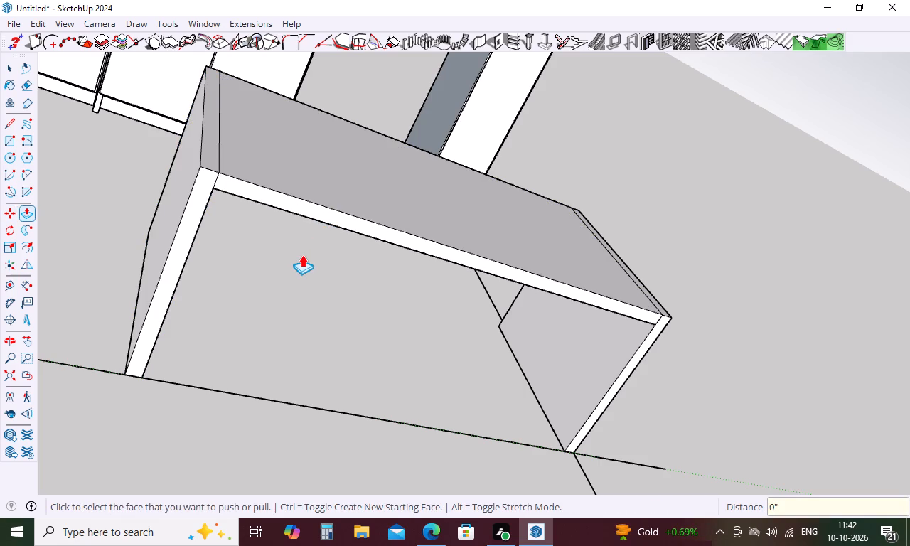
Erase the seam lines between the island top and the end panel nearest the base cabinets, on the front and top faces.
key(e)
click(215, 186)
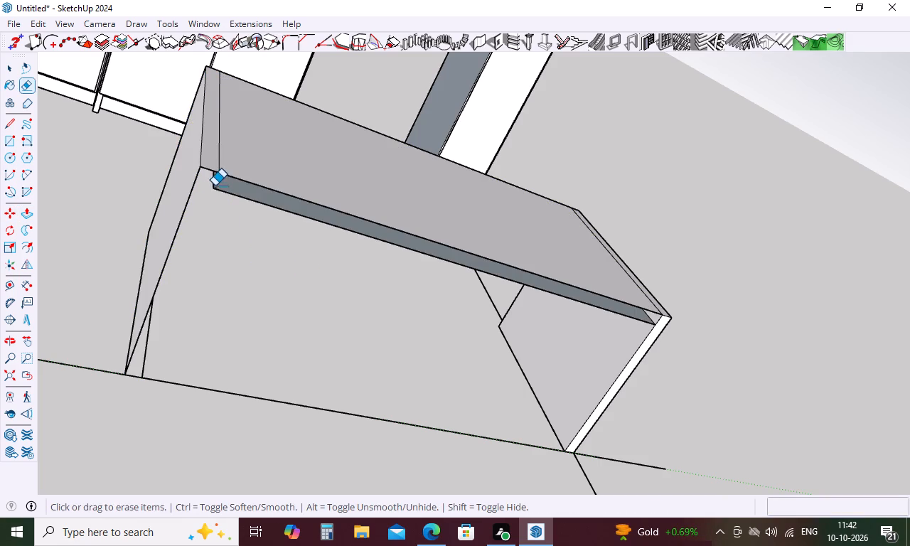
key(ctrl+z)
middle_drag(241, 196, 241, 191)
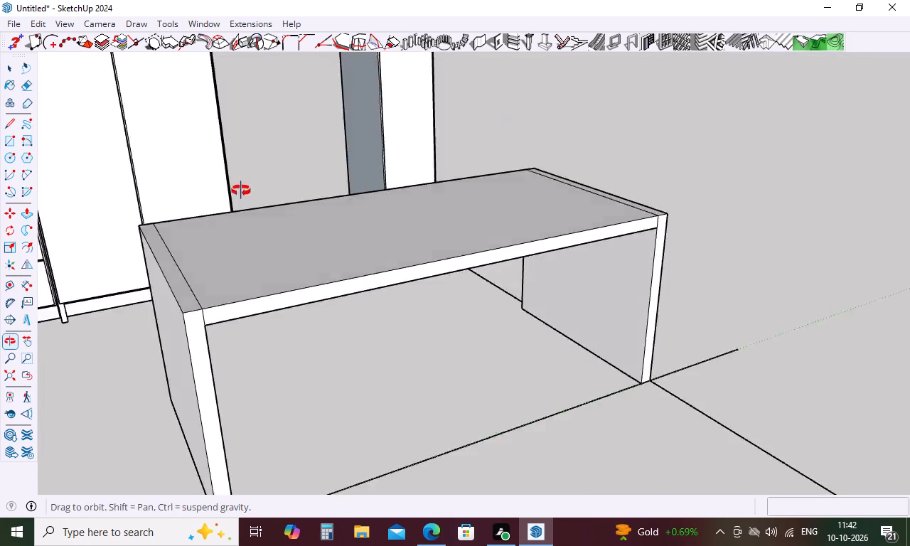
middle_drag(241, 191, 254, 89)
scroll(242, 162, up, 5)
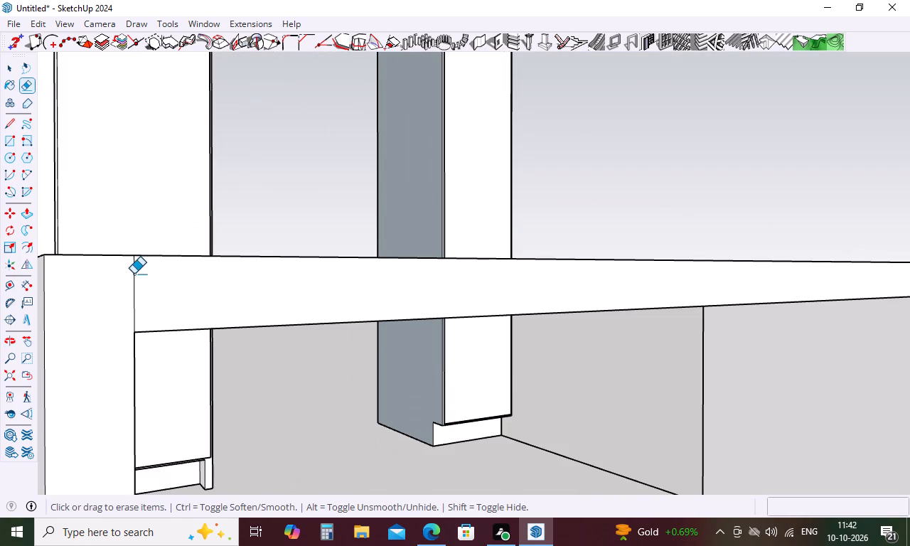
click(134, 273)
scroll(141, 271, down, 5)
middle_drag(231, 264, 213, 441)
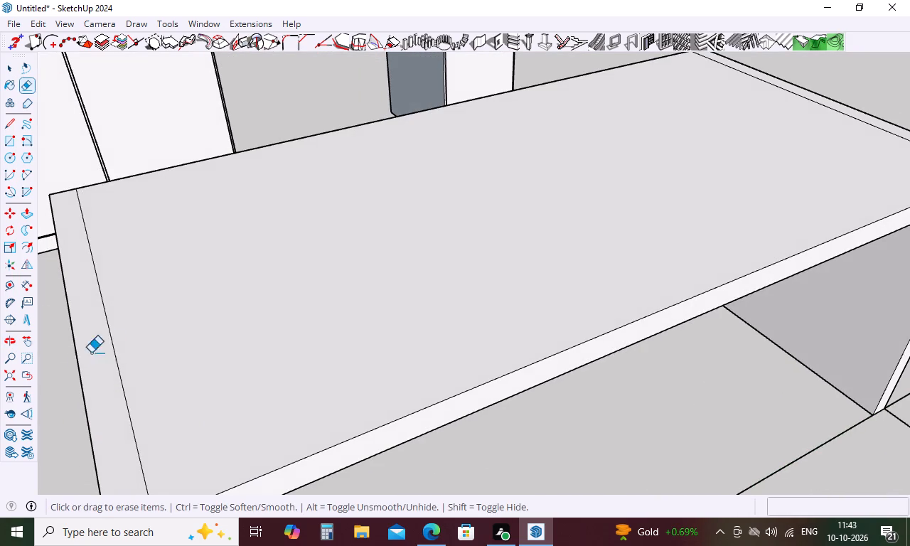
click(111, 333)
Erase the front and top seam lines where the island top meets the opposite end panel, near the tall fridge unit.
scroll(168, 308, down, 6)
middle_drag(206, 288, 282, 462)
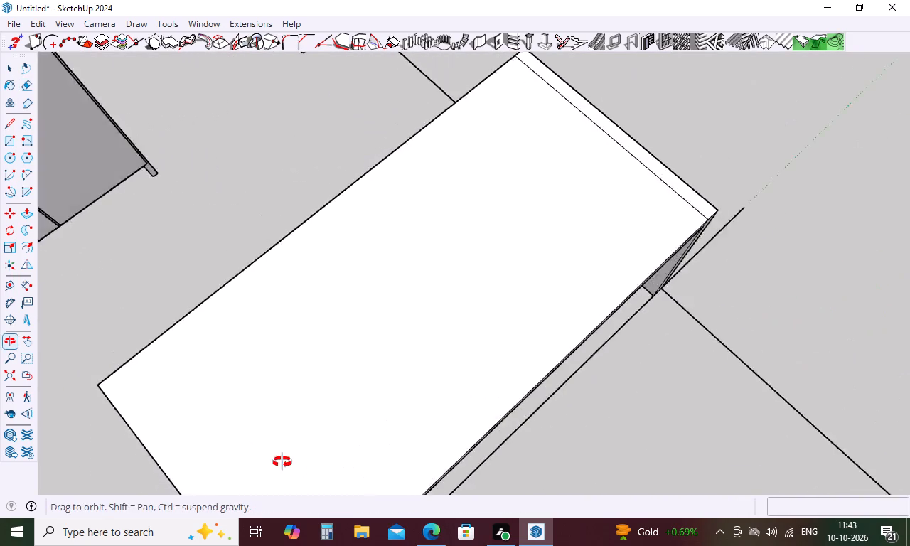
middle_drag(282, 462, 297, 472)
middle_drag(267, 370, 742, 186)
scroll(607, 248, down, 9)
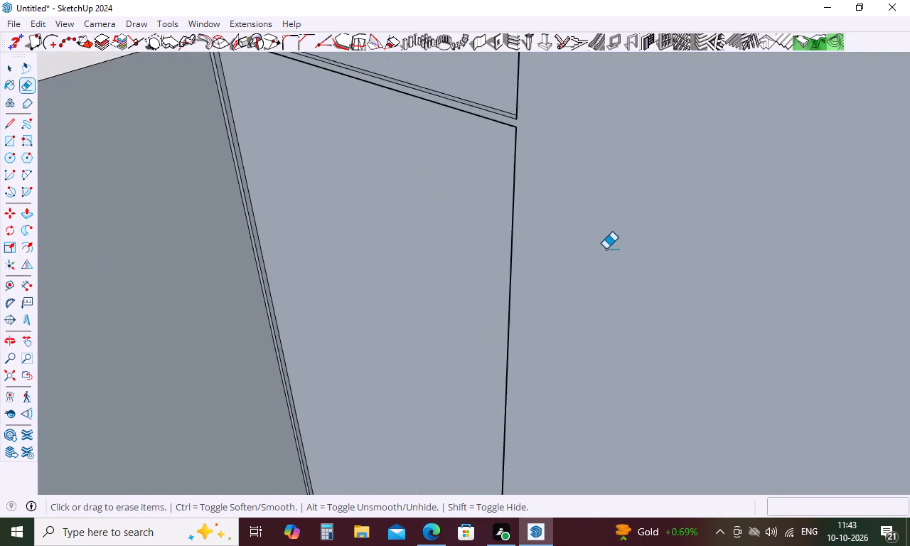
scroll(606, 249, down, 14)
scroll(571, 278, down, 20)
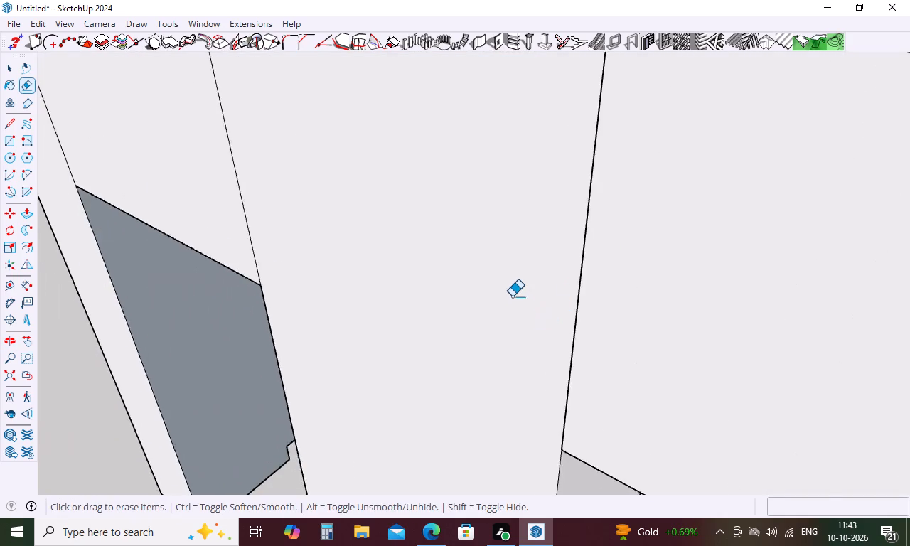
scroll(512, 296, down, 16)
scroll(513, 284, down, 6)
middle_drag(675, 289, 373, 368)
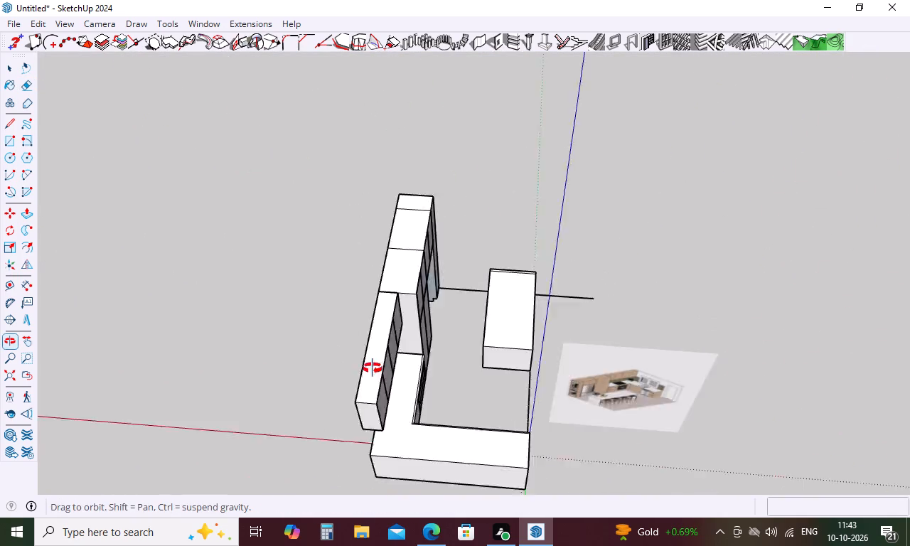
middle_drag(373, 368, 0, 312)
scroll(432, 336, up, 5)
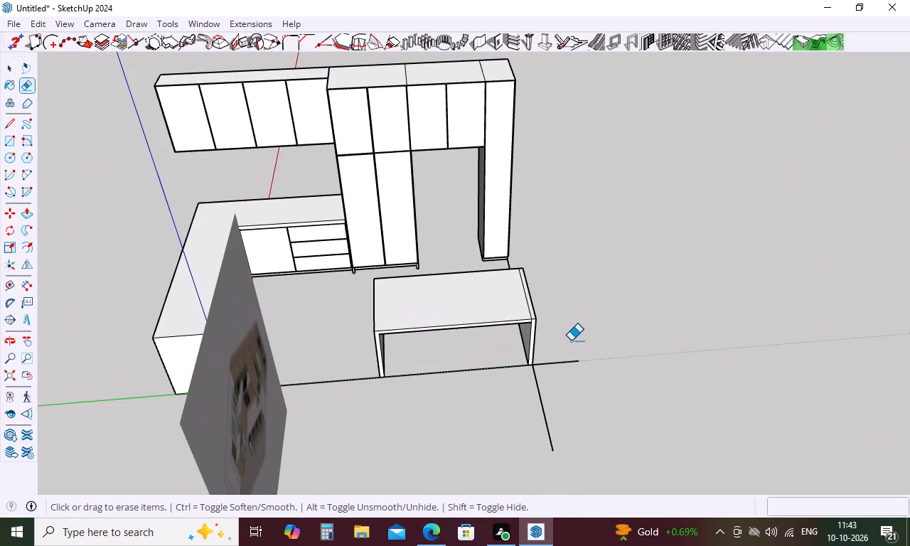
scroll(545, 327, up, 9)
middle_drag(541, 318, 541, 245)
scroll(542, 247, up, 6)
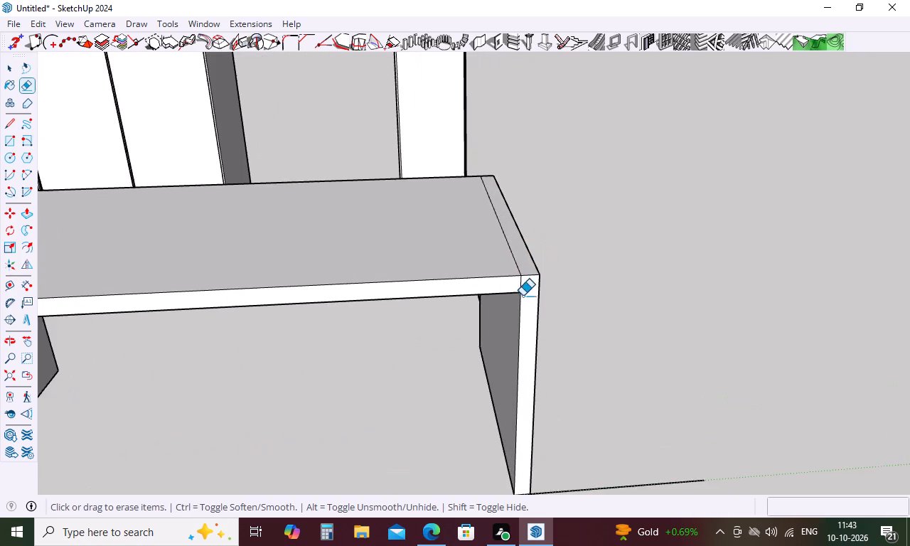
scroll(519, 301, up, 4)
click(523, 276)
click(516, 247)
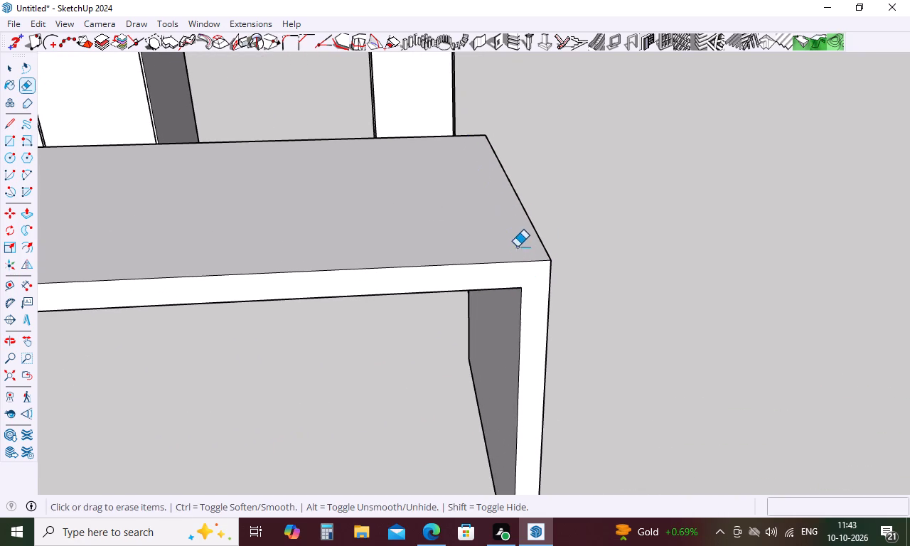
Erase the seam lines at both upper corners of the island's rear side, facing the tall units.
scroll(533, 269, down, 17)
middle_drag(585, 269, 225, 427)
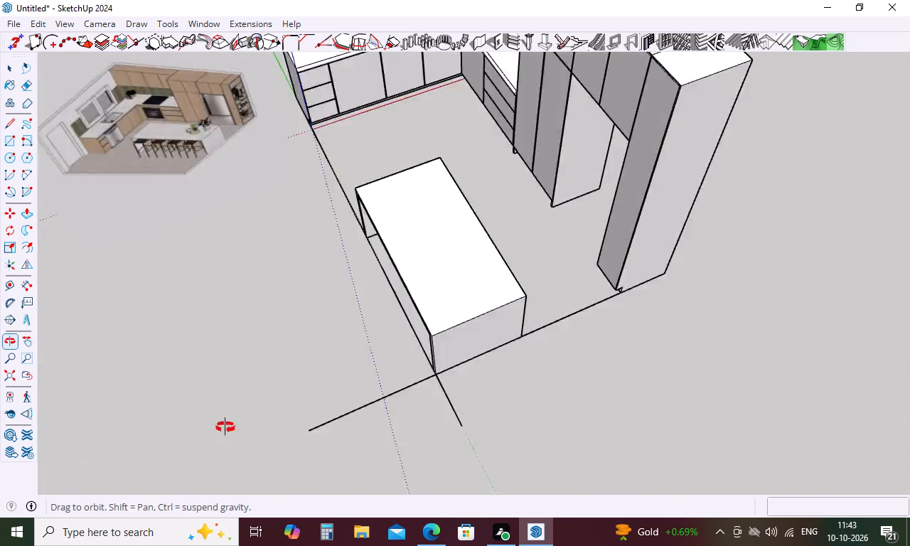
middle_drag(225, 427, 93, 397)
middle_drag(568, 309, 447, 276)
scroll(465, 282, up, 9)
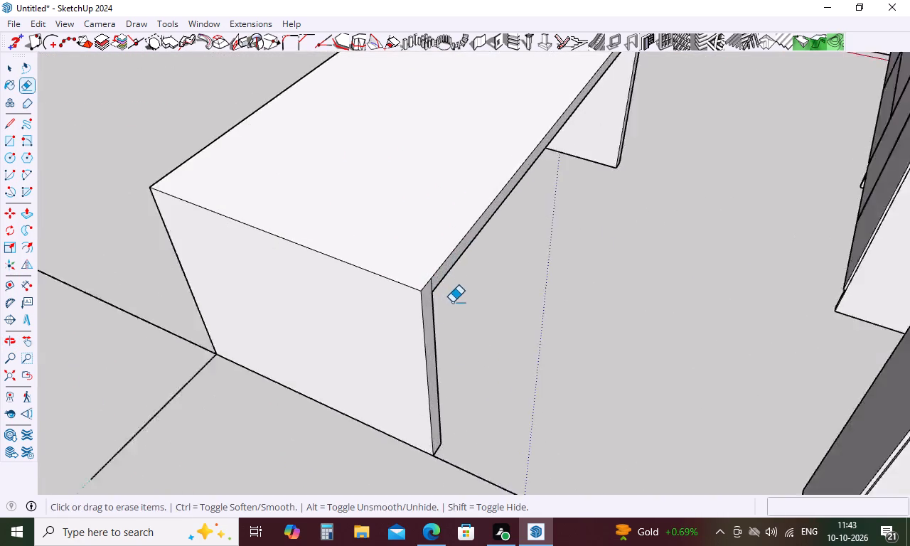
scroll(452, 302, up, 6)
click(405, 272)
scroll(423, 299, down, 7)
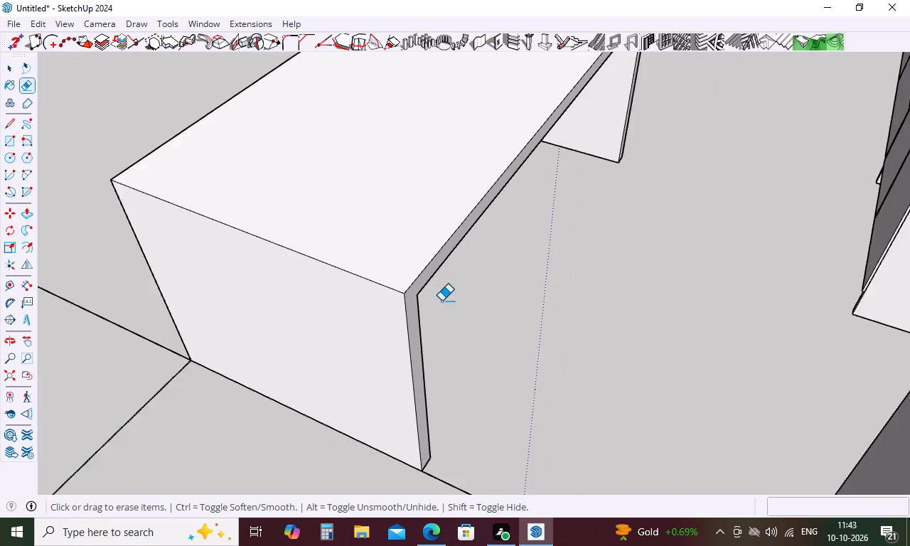
scroll(441, 301, down, 4)
scroll(580, 114, up, 10)
click(566, 118)
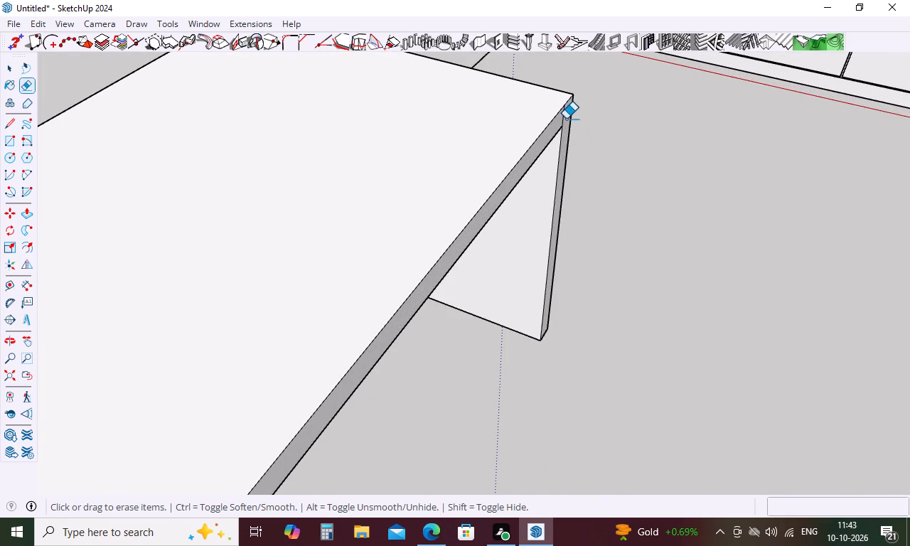
click(564, 116)
Examine the island from several sides against the surrounding cabinets and the reference image.
scroll(463, 176, down, 11)
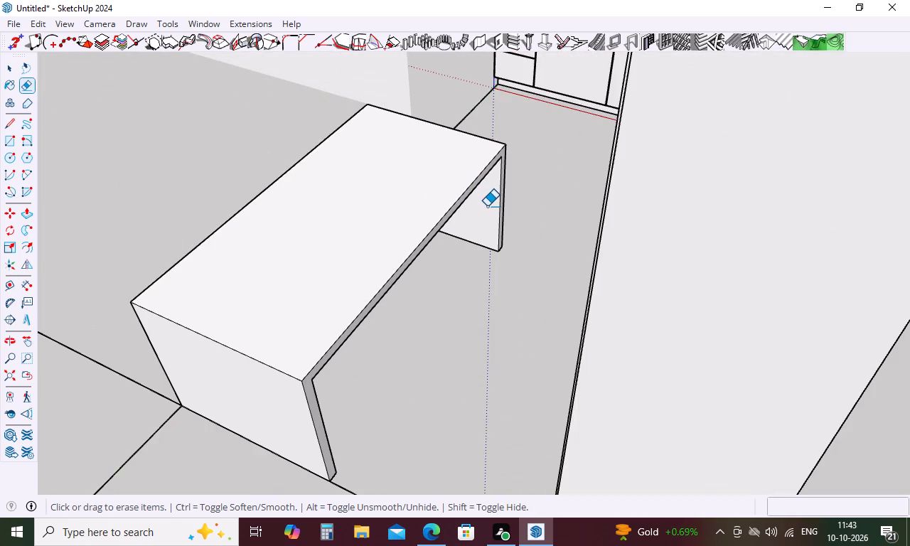
scroll(487, 183, down, 5)
middle_drag(523, 180, 522, 149)
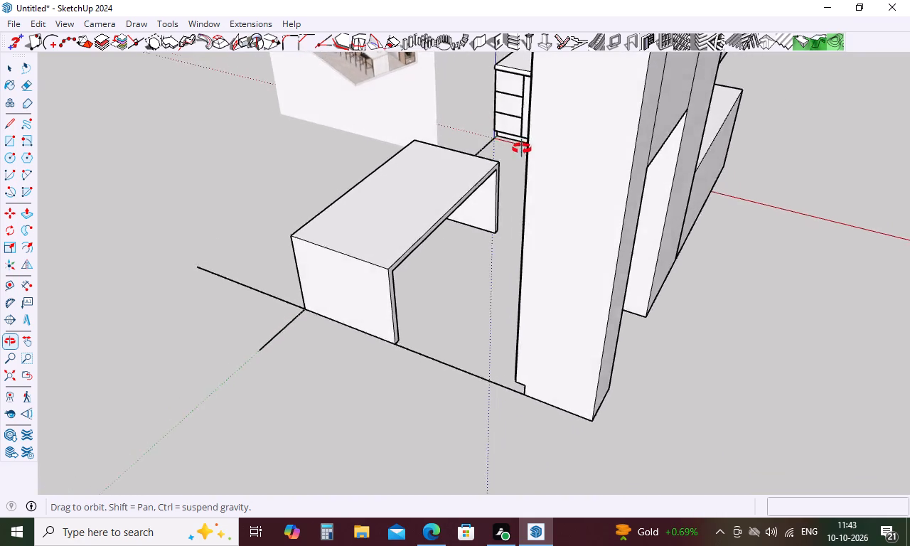
middle_drag(522, 149, 523, 149)
scroll(510, 162, up, 10)
scroll(509, 154, down, 12)
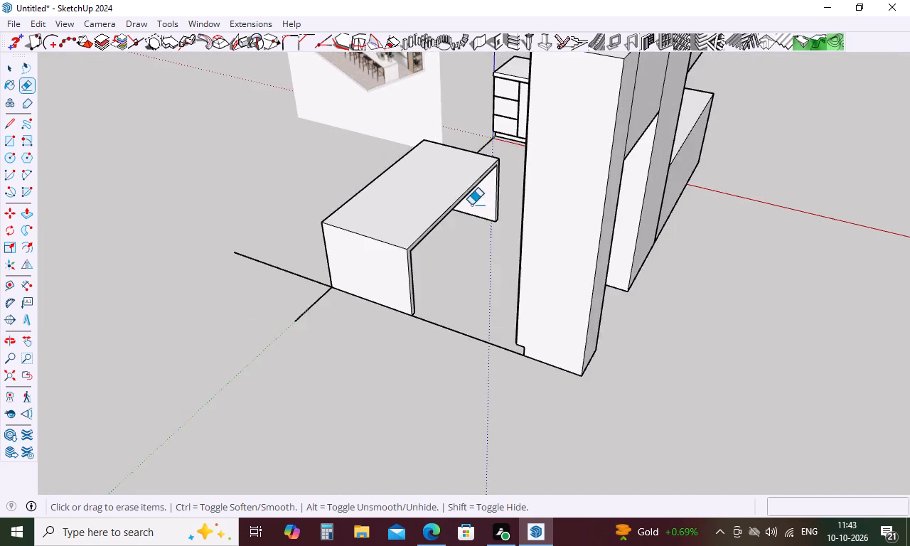
middle_drag(464, 230, 909, 197)
middle_drag(584, 249, 735, 177)
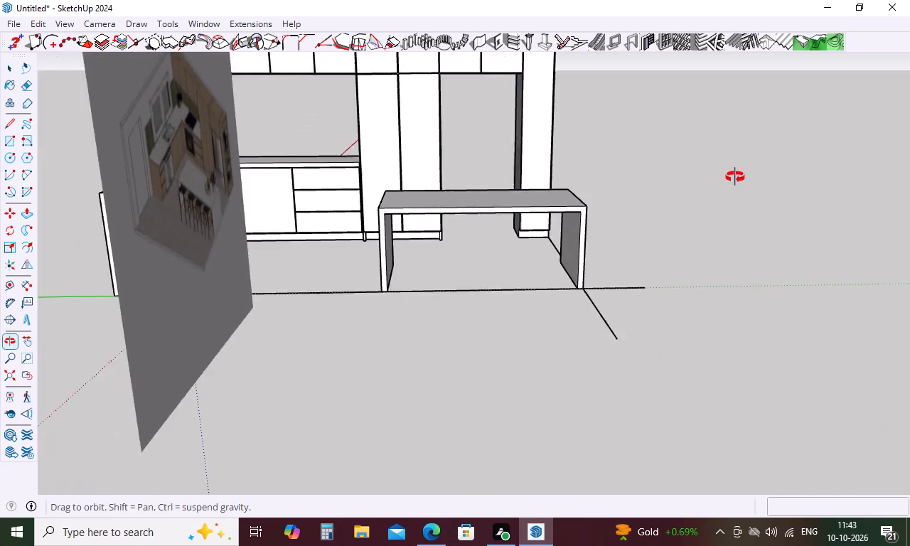
middle_drag(735, 177, 614, 229)
scroll(483, 203, up, 4)
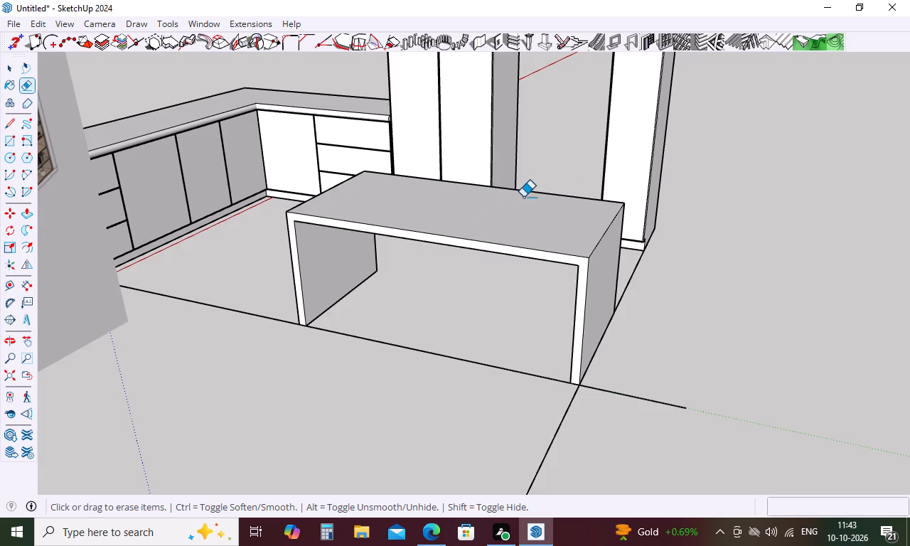
scroll(524, 197, down, 10)
middle_drag(558, 207, 559, 227)
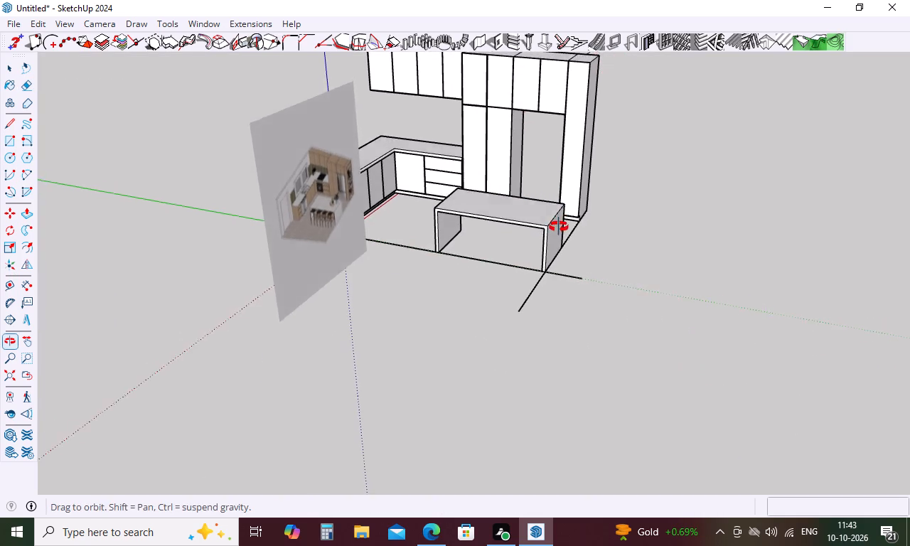
middle_drag(559, 227, 506, 252)
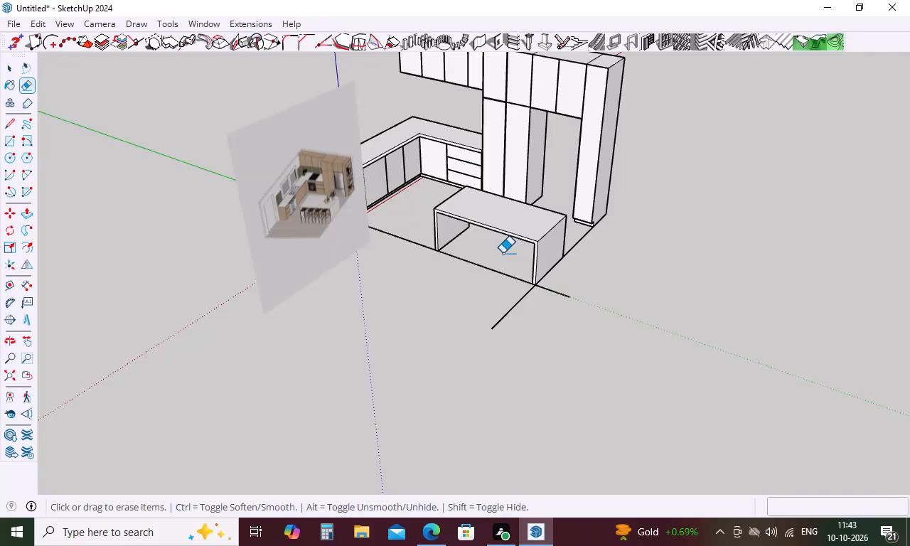
Erase the leftover construction lines on the floor around the island, including those running to the tall unit and base cabinets.
key(Escape)
key(space)
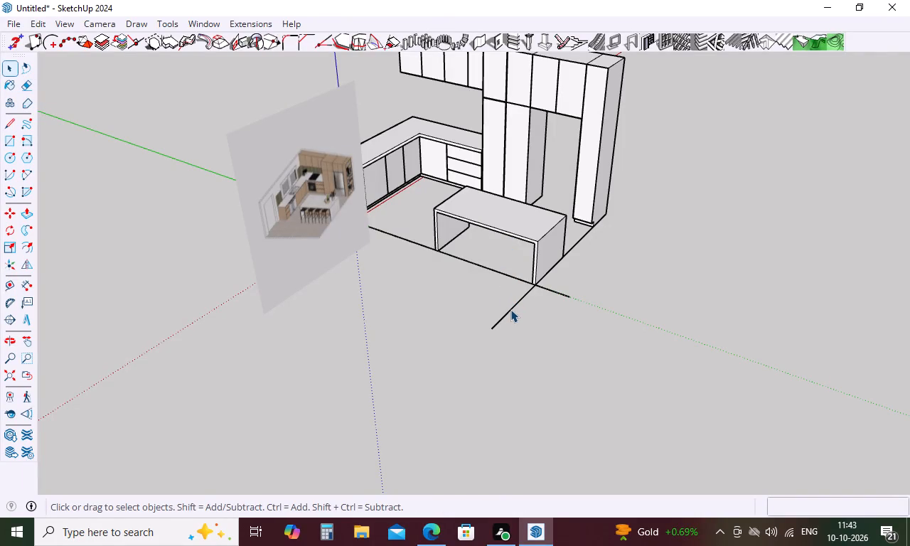
key(e)
click(513, 306)
click(508, 273)
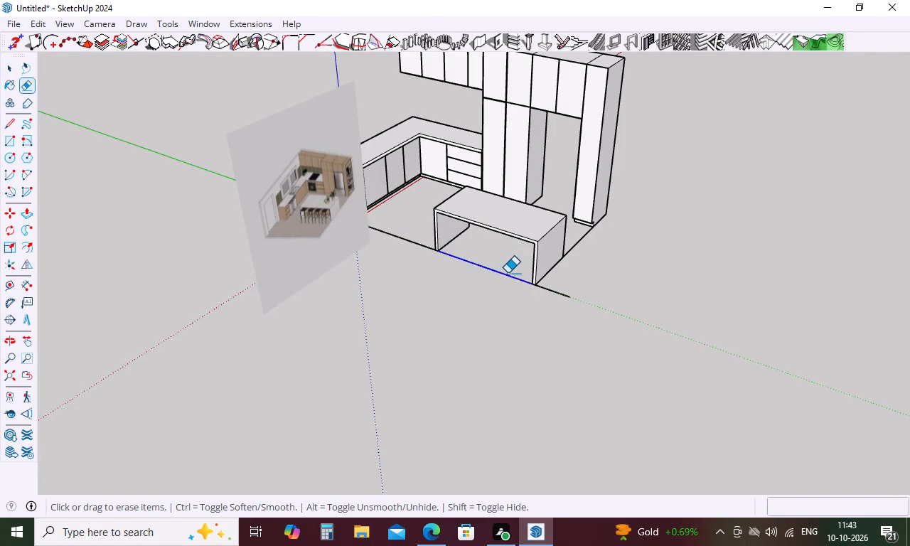
drag(564, 294, 564, 304)
drag(579, 243, 579, 245)
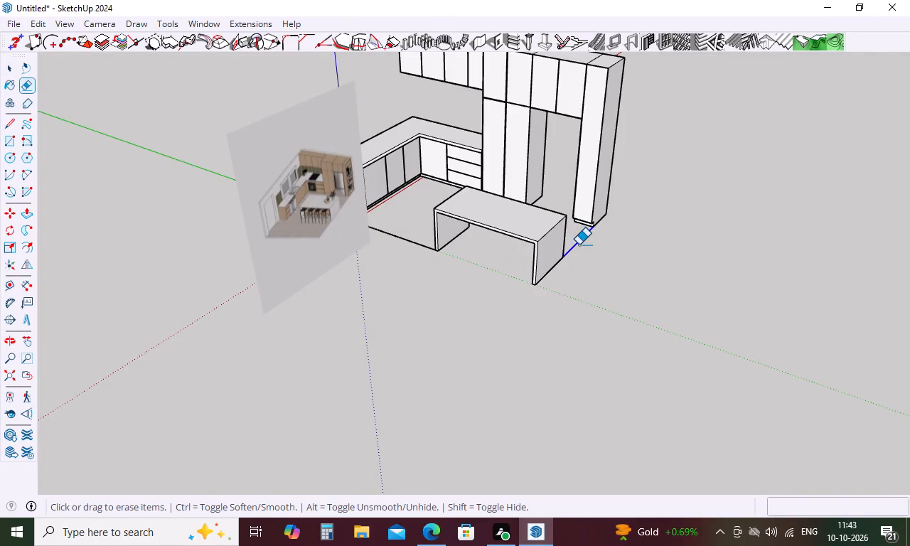
drag(579, 245, 580, 254)
click(405, 245)
click(406, 242)
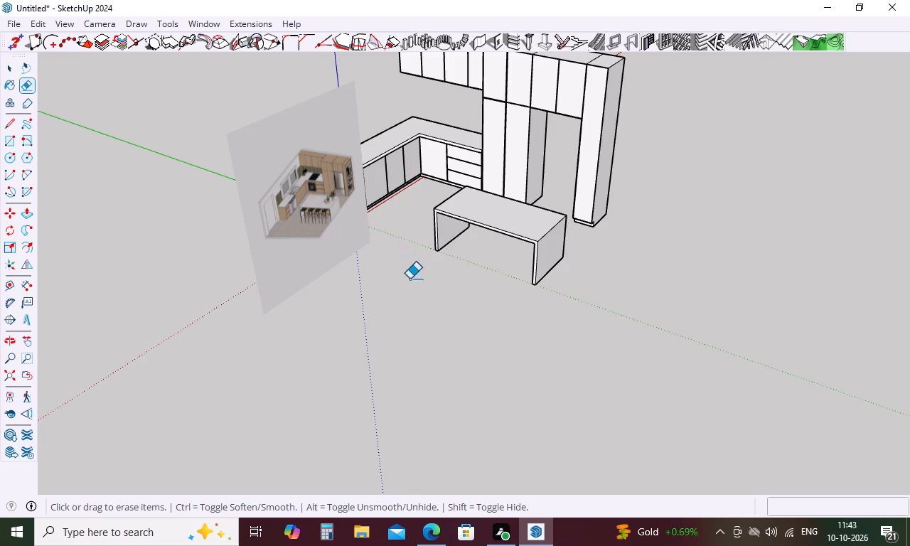
Select all of the island's connected geometry and make it a group.
key(space)
triple_click(491, 228)
double_click(491, 228)
right_click(491, 227)
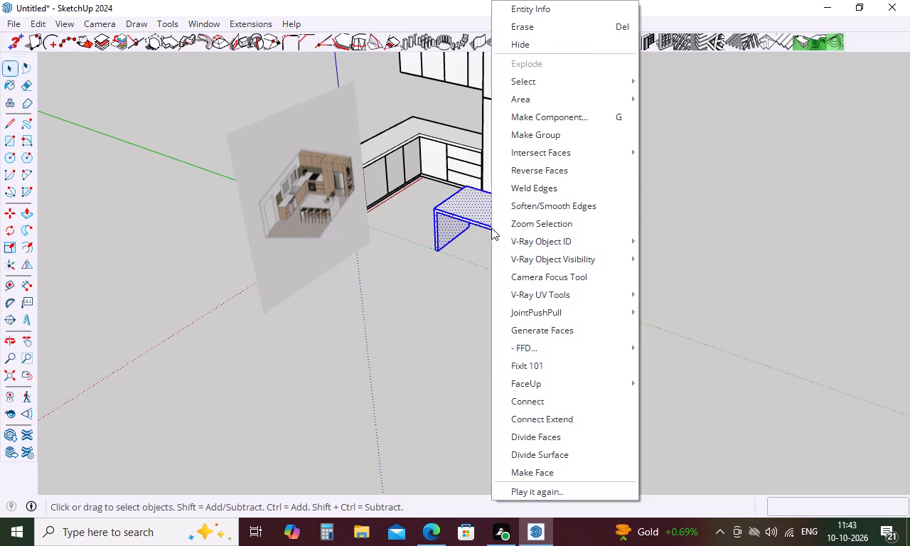
click(567, 134)
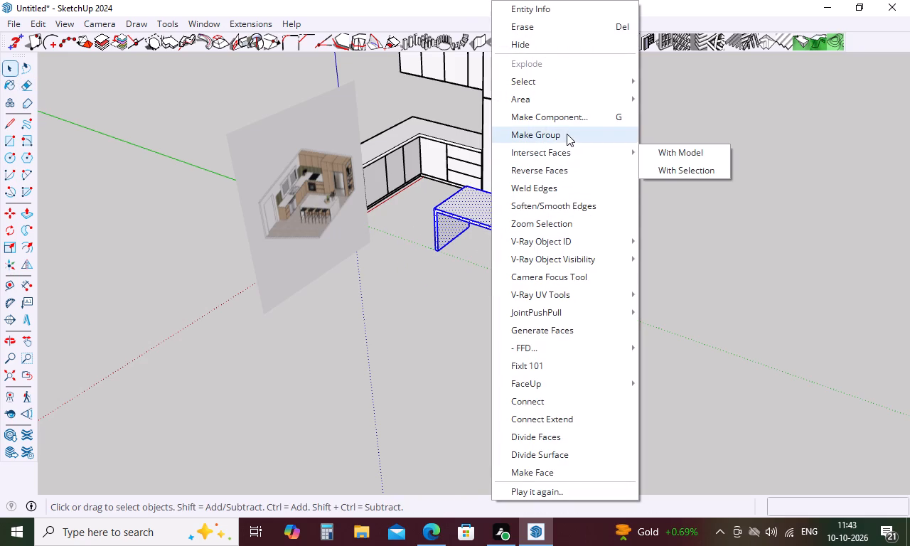
click(631, 249)
Place a guide parallel to the tall units' back, offset 9" outward from the bottom rear edge of the adjoining base cabinets.
middle_drag(662, 231, 477, 203)
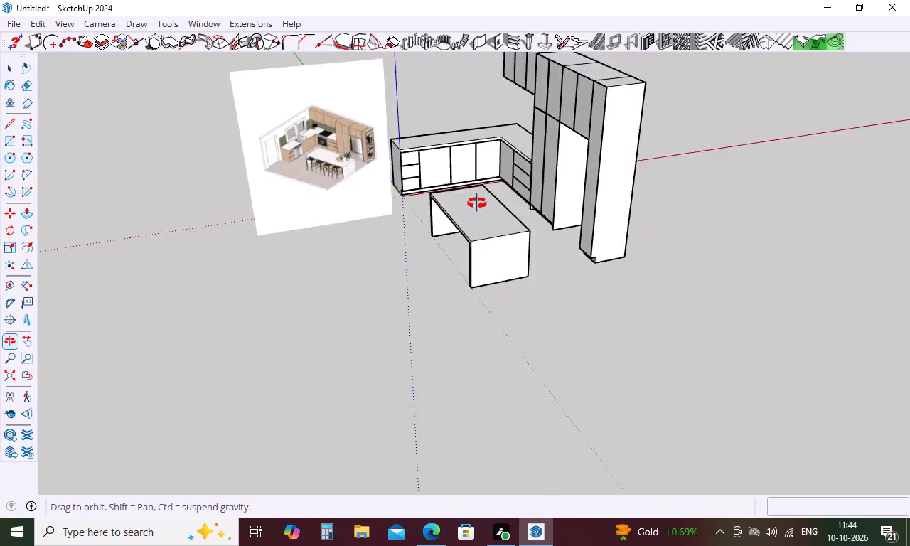
middle_drag(477, 203, 467, 182)
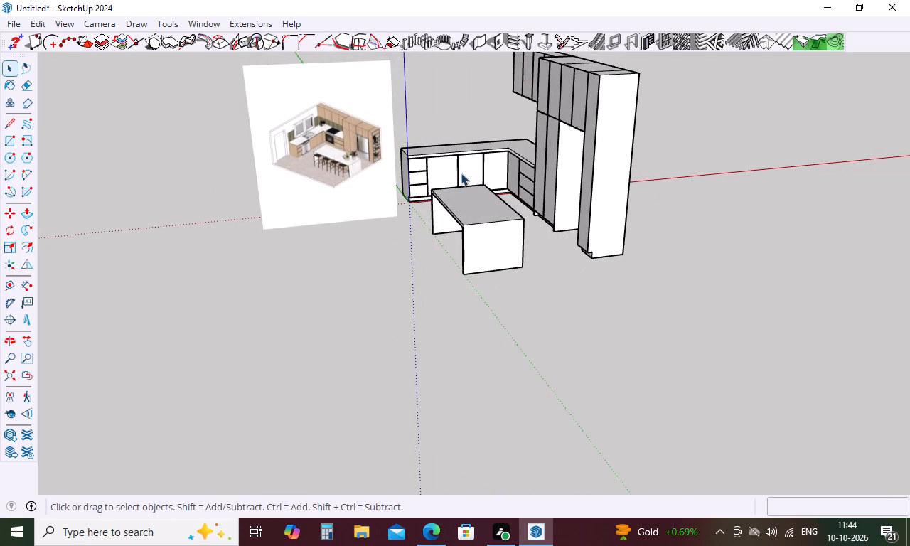
key(Escape)
middle_drag(674, 177, 267, 255)
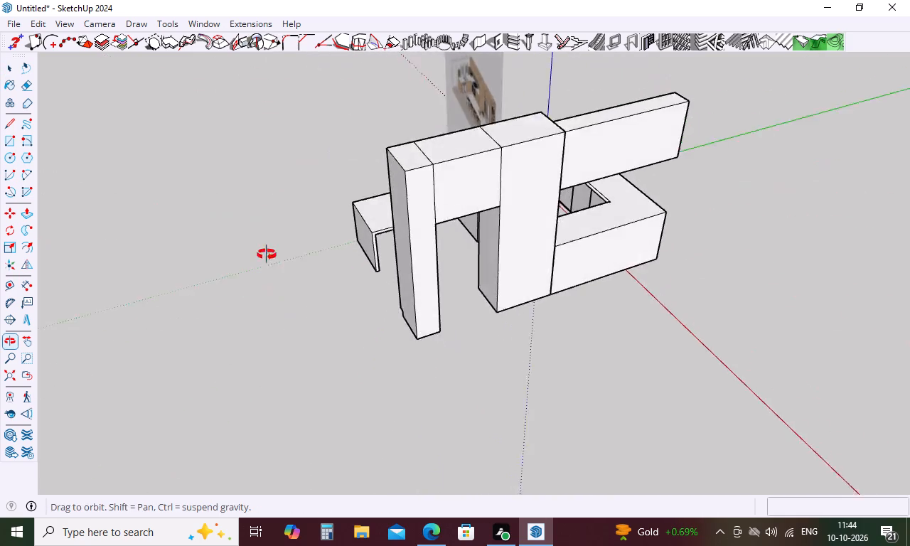
middle_drag(267, 255, 237, 231)
key(t)
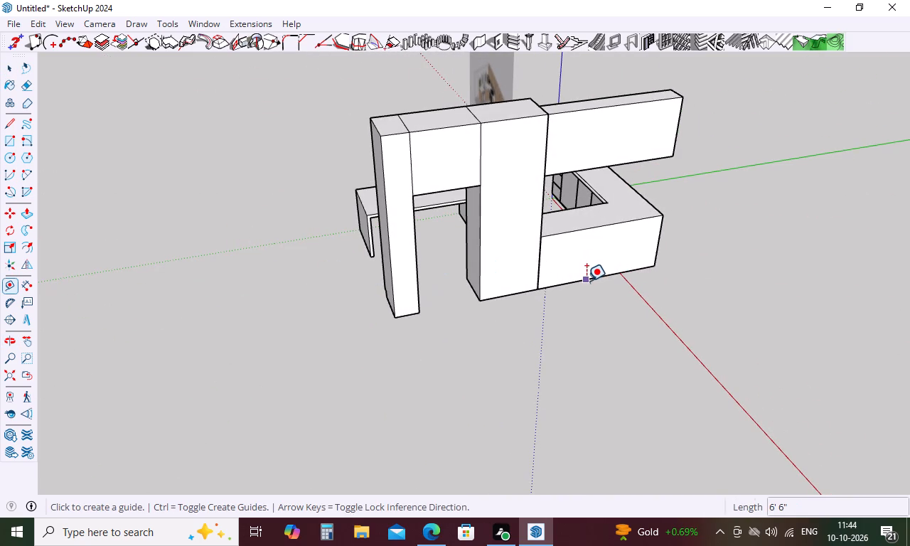
click(587, 281)
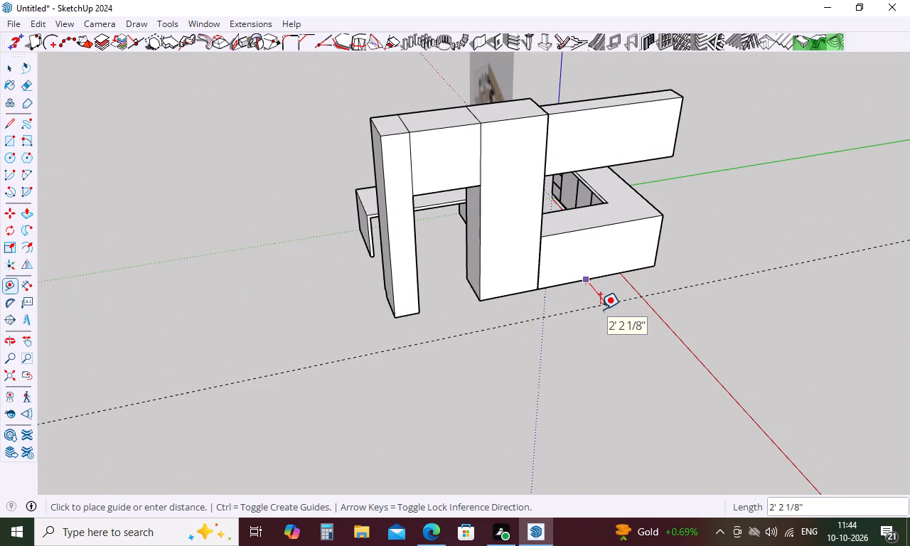
key(9)
key(Return)
Place a guide 9" behind the bottom rear edge of the other base cabinet run, parallel to the red axis.
middle_drag(716, 231, 249, 276)
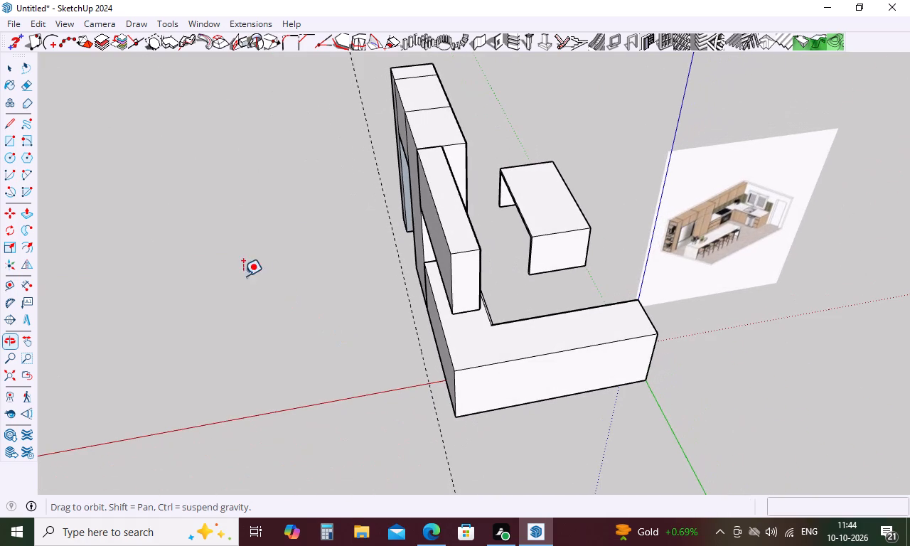
click(520, 409)
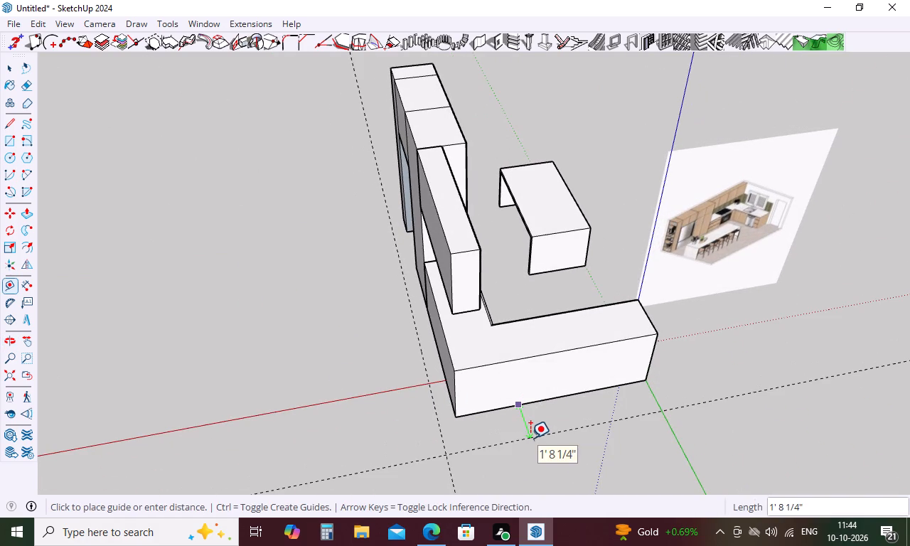
key(9)
key(Return)
Draw a floor line from the base run's open-end rear corner along the red axis, extending away from the cabinets past the reference image.
scroll(433, 372, down, 4)
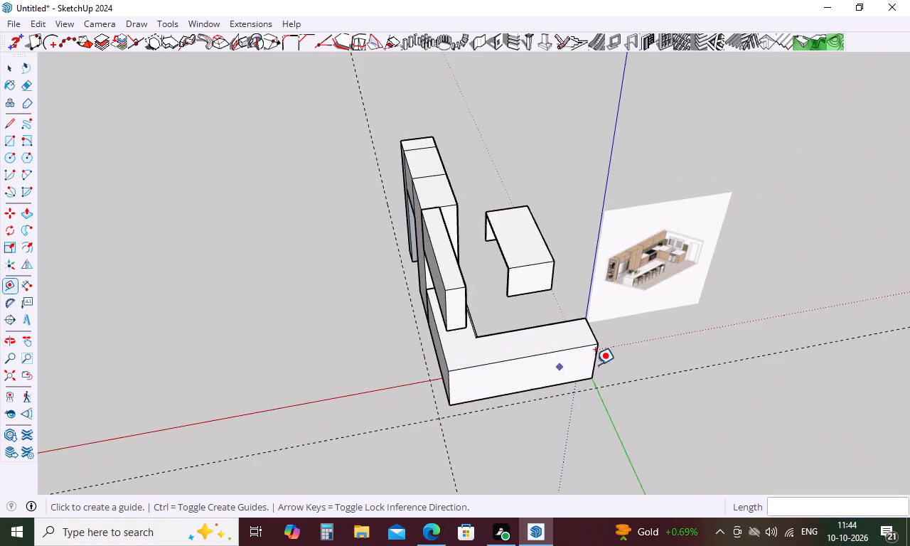
middle_drag(626, 361, 0, 368)
middle_drag(523, 392, 444, 399)
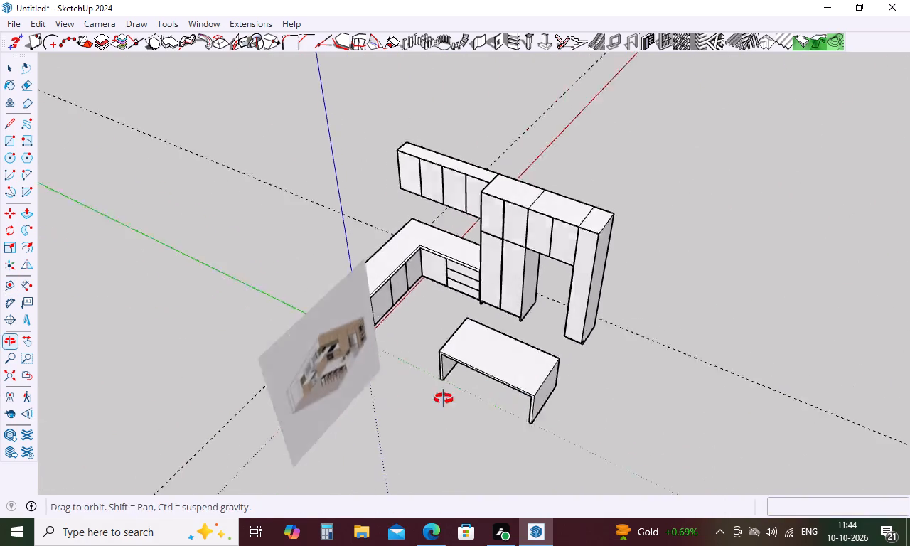
middle_drag(444, 399, 230, 404)
scroll(460, 396, down, 4)
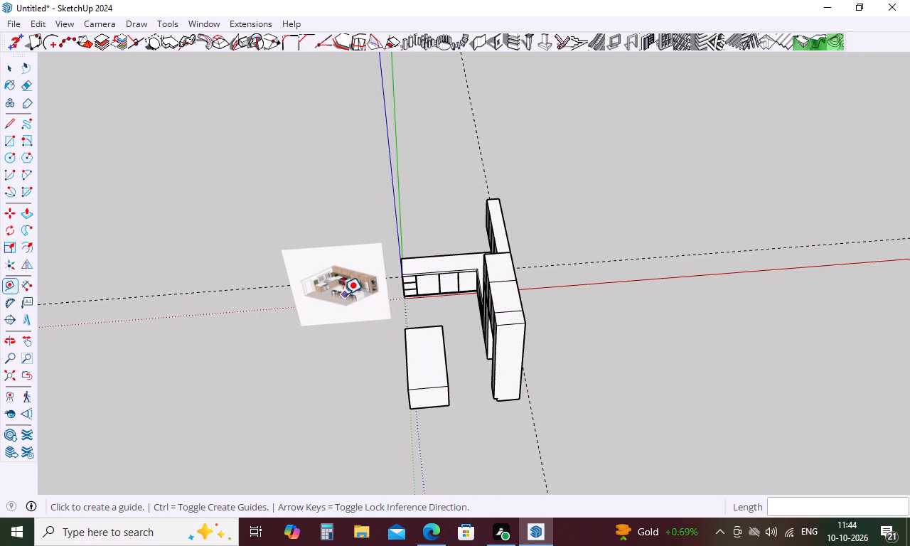
middle_drag(342, 296, 876, 224)
key(Escape)
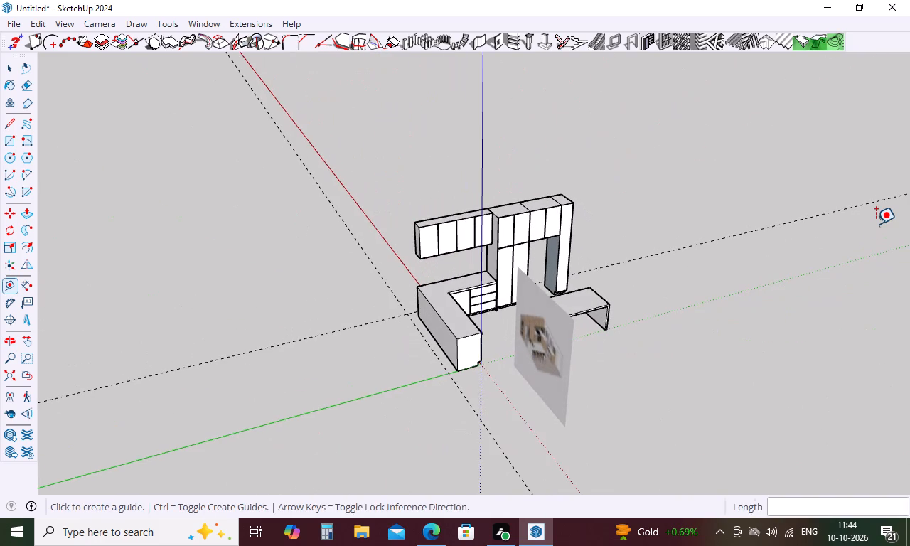
key(l)
click(459, 370)
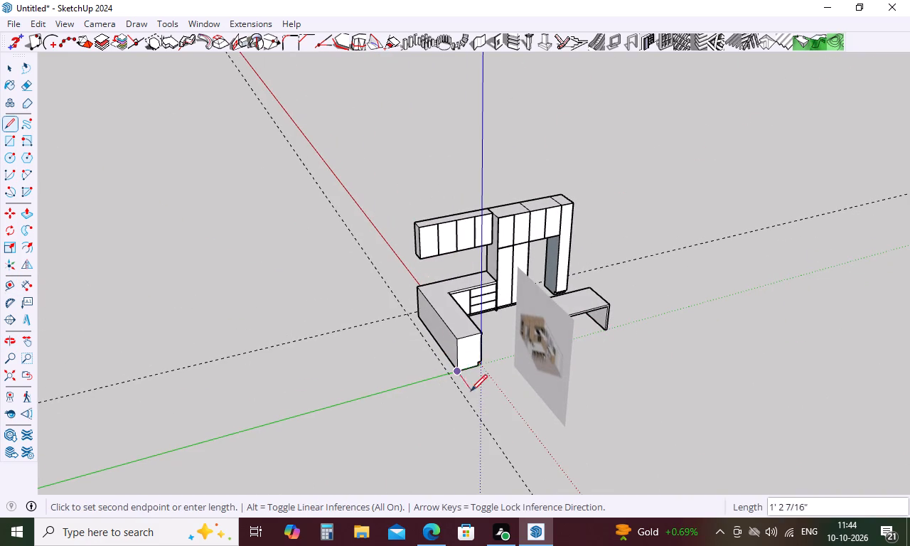
click(526, 460)
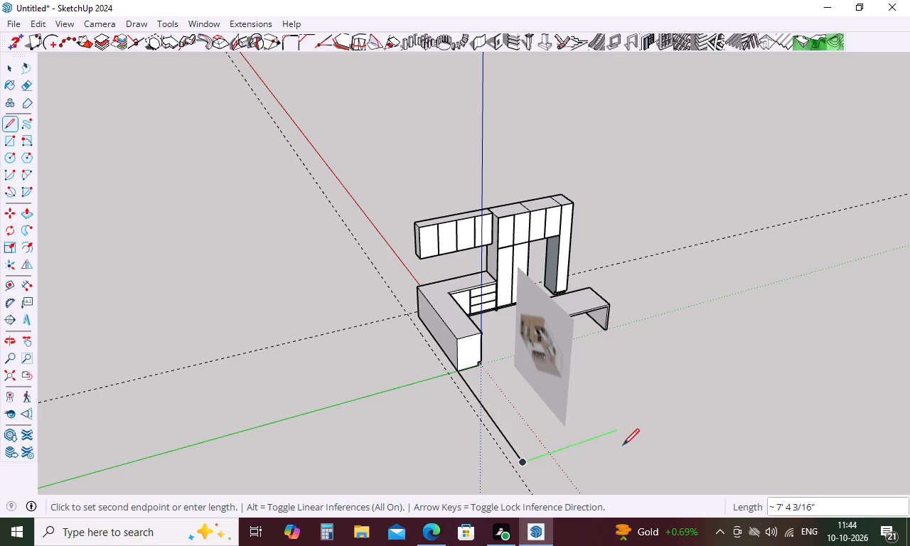
key(Escape)
Place a guide at 12' from the guide behind the tall units, offset toward the island.
middle_drag(754, 337, 296, 449)
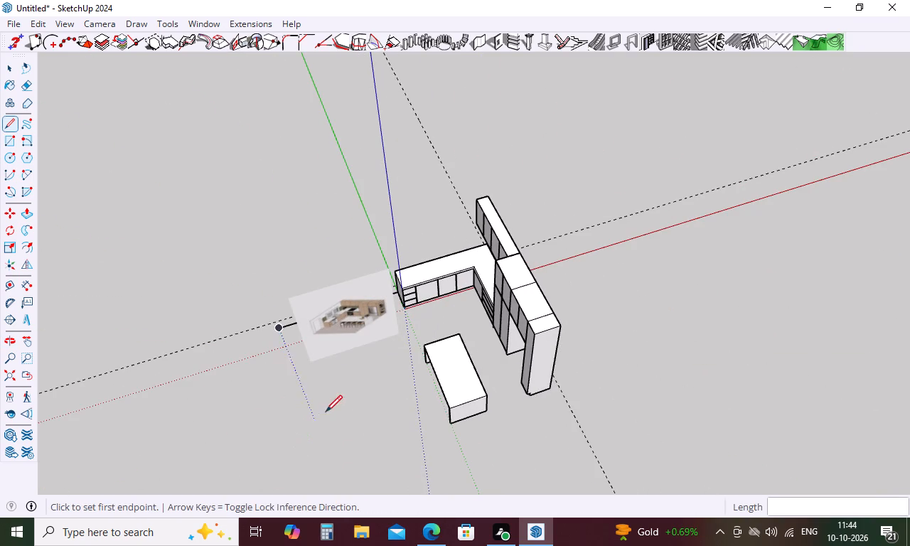
click(571, 409)
key(Escape)
key(t)
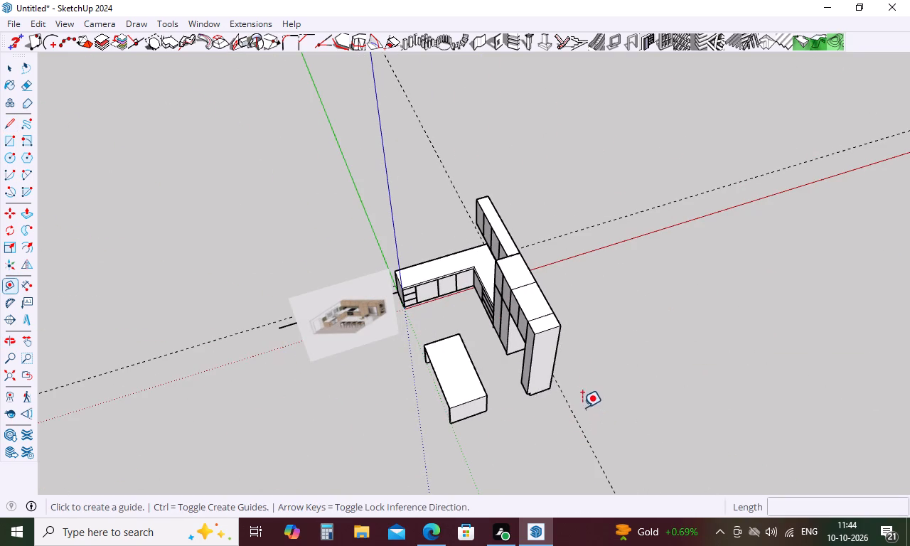
click(565, 402)
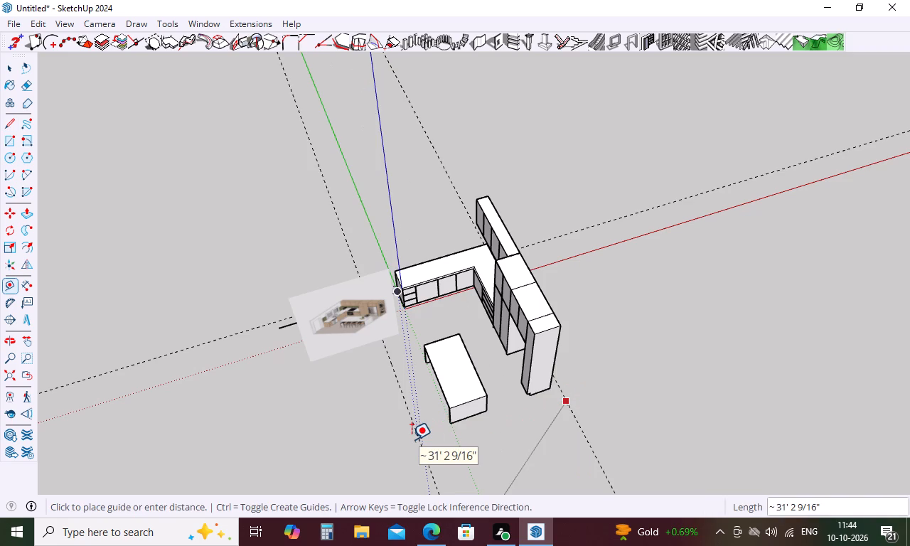
key(1)
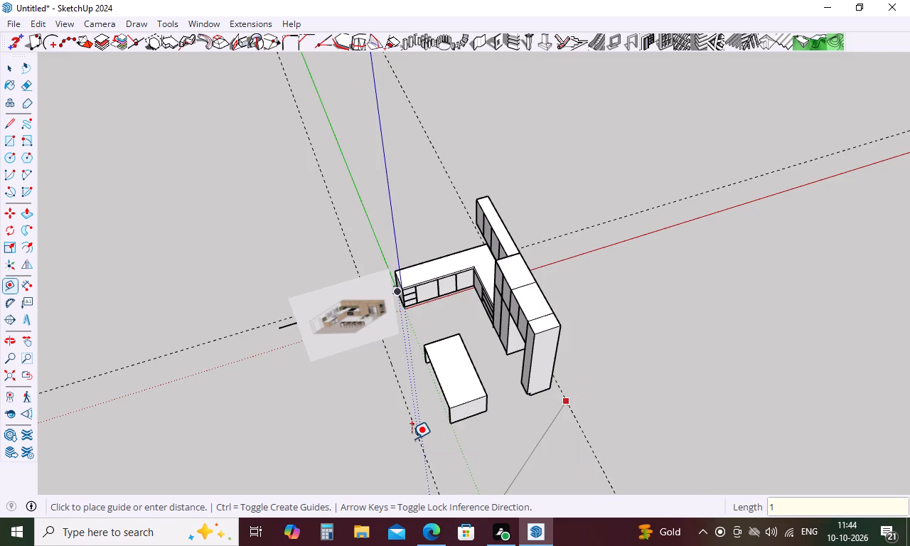
text(2')
key(Return)
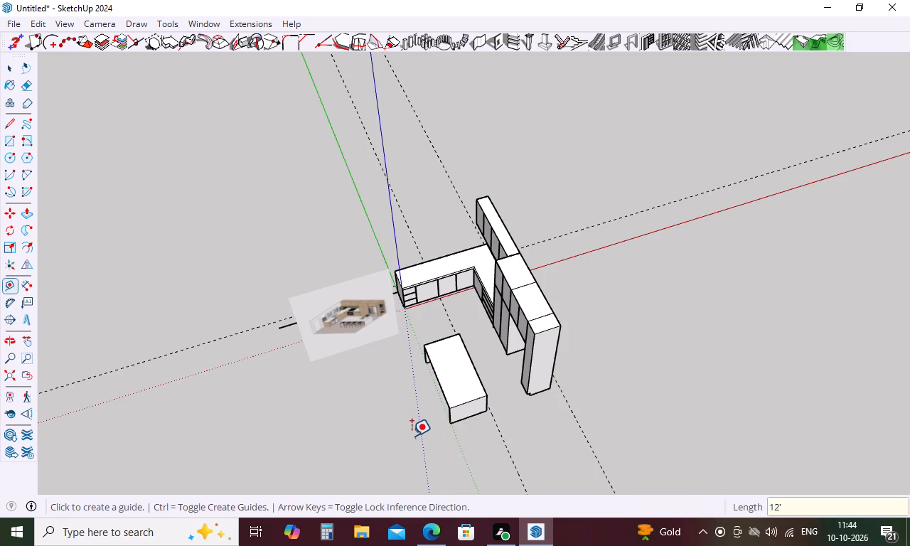
Place another guide 12' from the guide behind the tall units, measured along the red axis past the island.
middle_drag(552, 434, 401, 284)
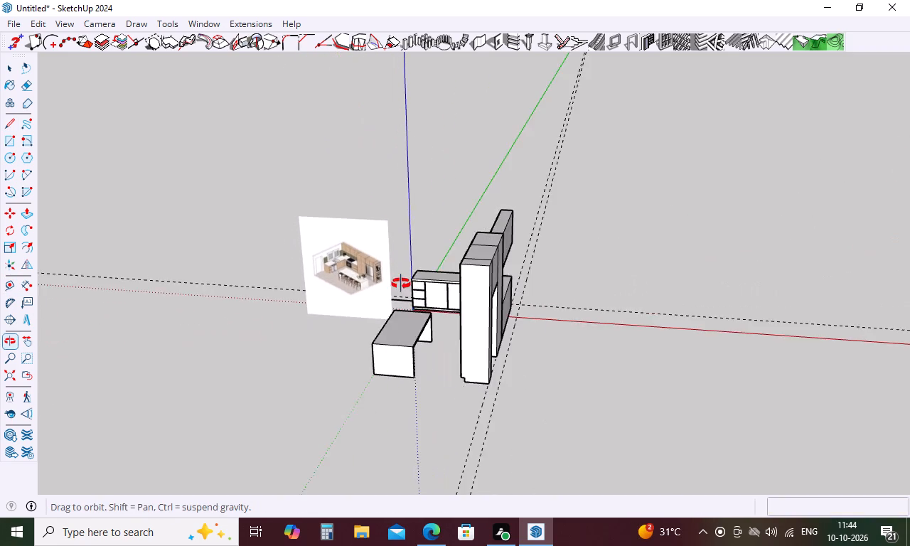
middle_drag(401, 284, 537, 284)
click(591, 402)
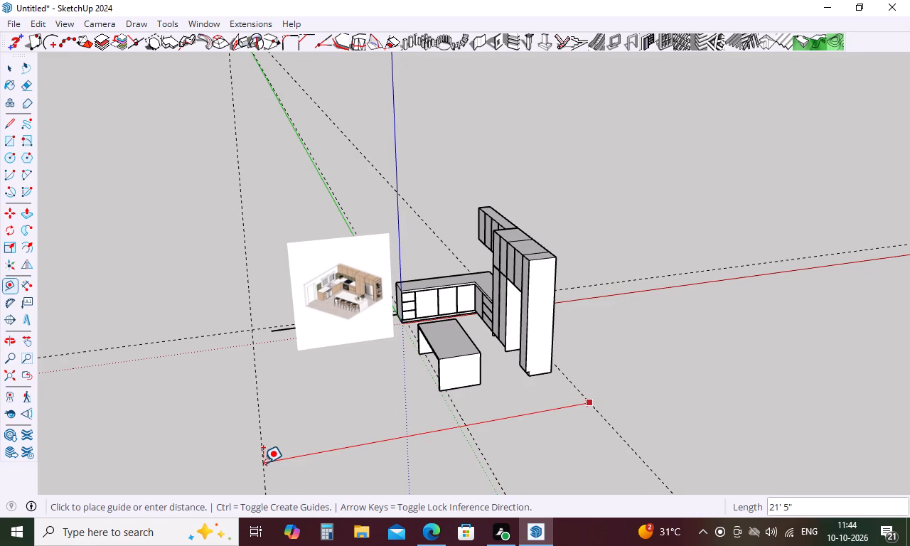
text(12')
key(Return)
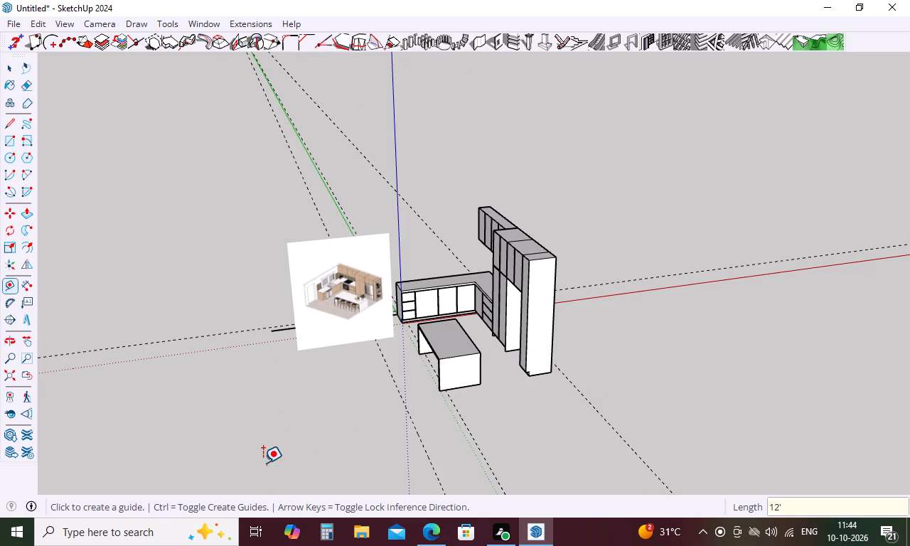
Move the reference image about 6' 6" along the red axis, away from the base cabinets.
middle_drag(414, 421, 417, 534)
scroll(414, 323, up, 5)
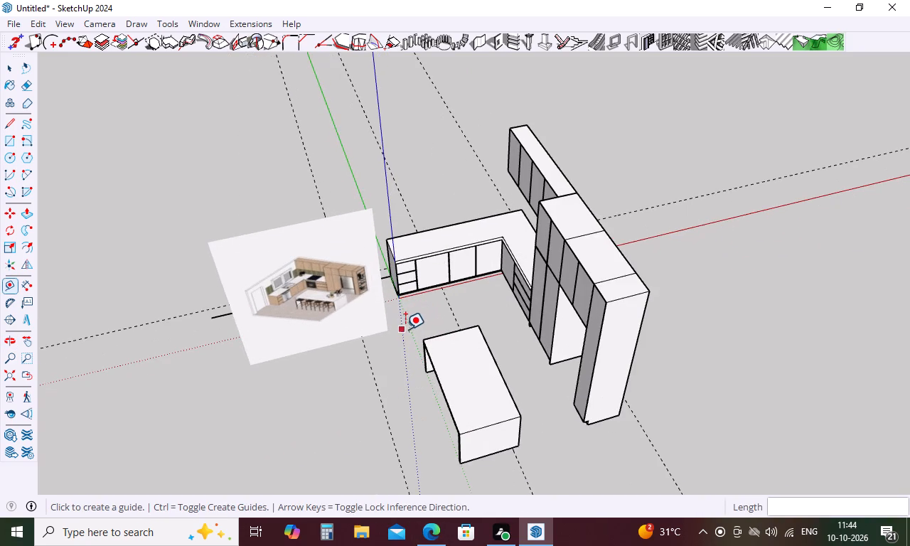
key(space)
key(m)
drag(281, 356, 238, 368)
click(156, 375)
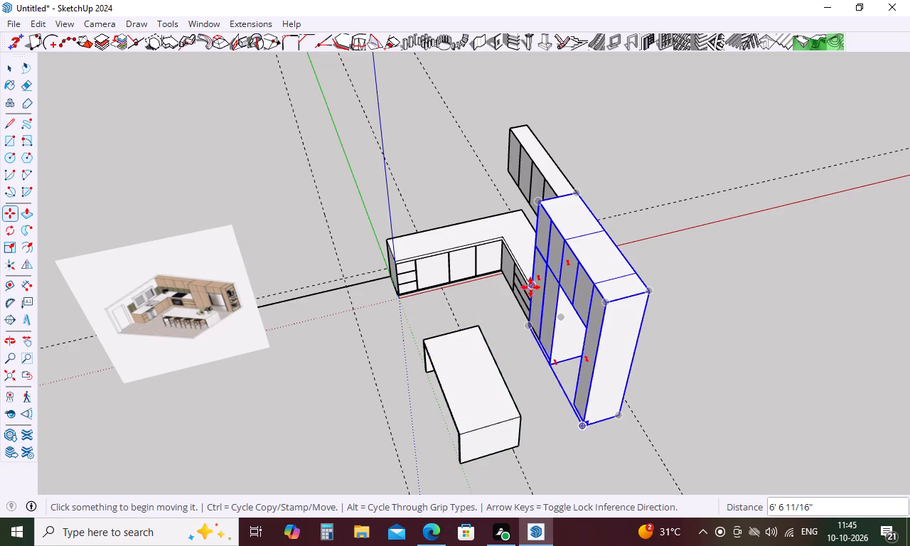
Check the distance along the floor line from the outer 12' guide to the base cabinet's rear corner.
scroll(424, 315, up, 1)
middle_drag(424, 315, 370, 262)
scroll(368, 269, up, 8)
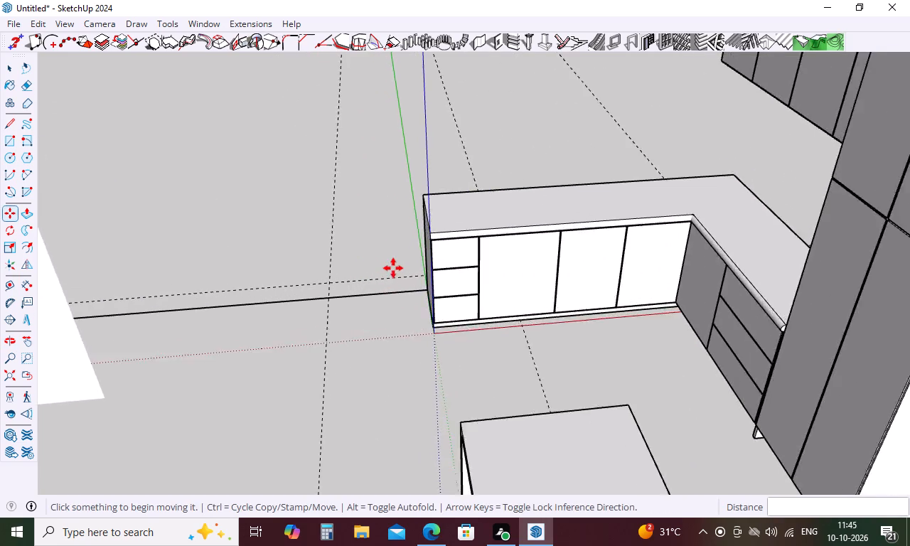
scroll(393, 268, up, 7)
key(Escape)
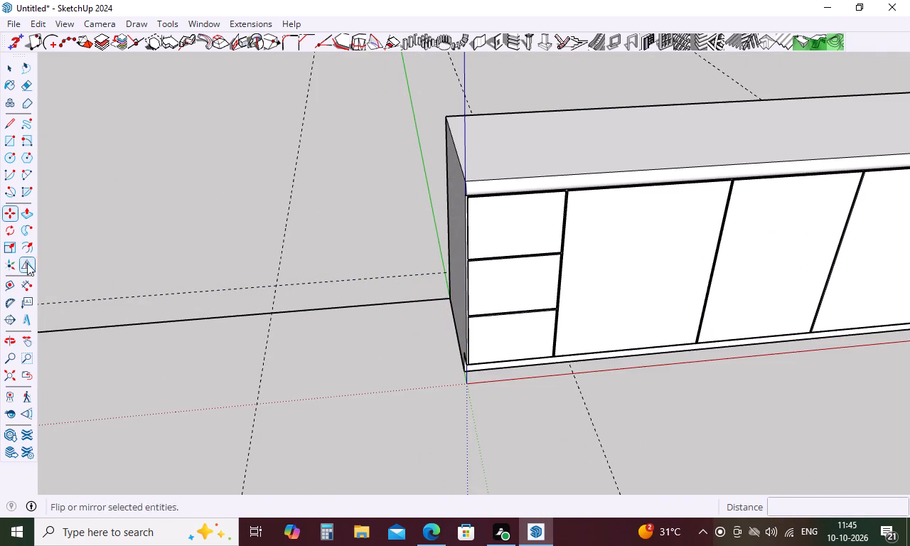
click(28, 281)
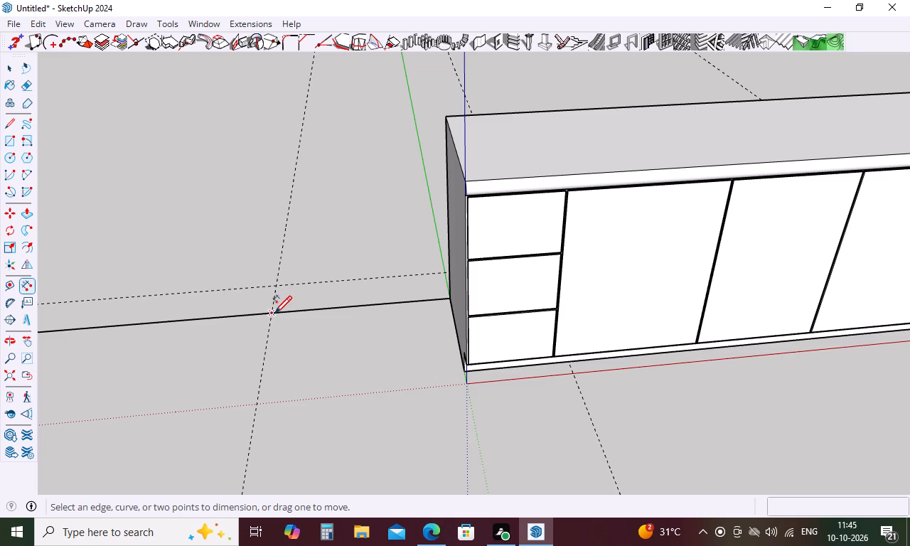
click(274, 312)
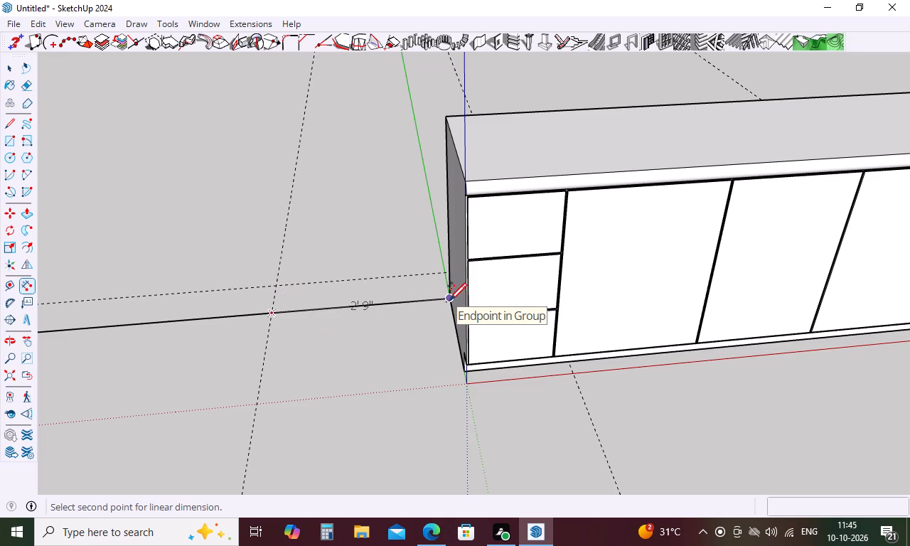
key(Escape)
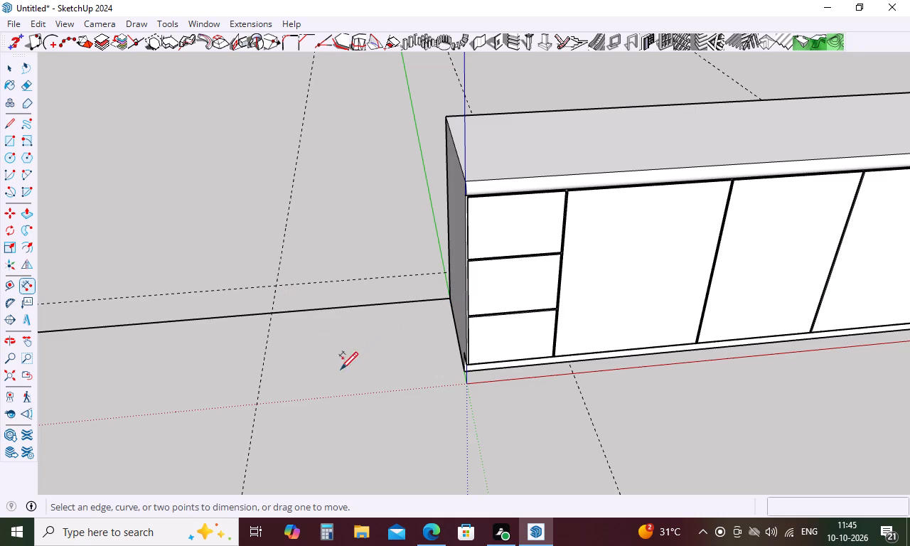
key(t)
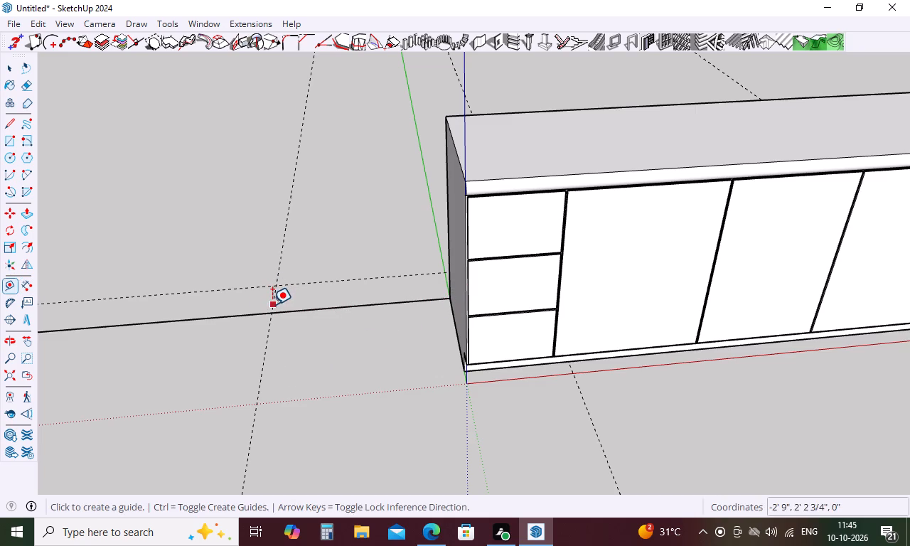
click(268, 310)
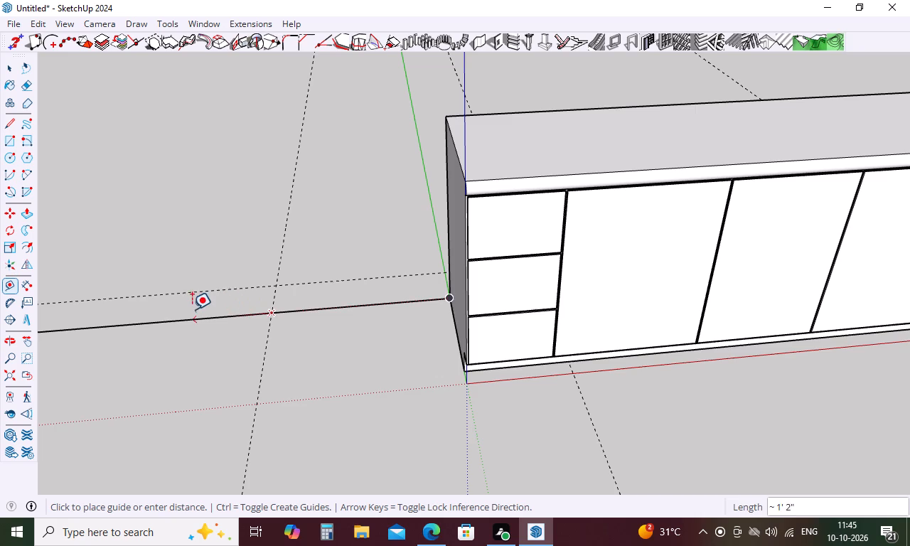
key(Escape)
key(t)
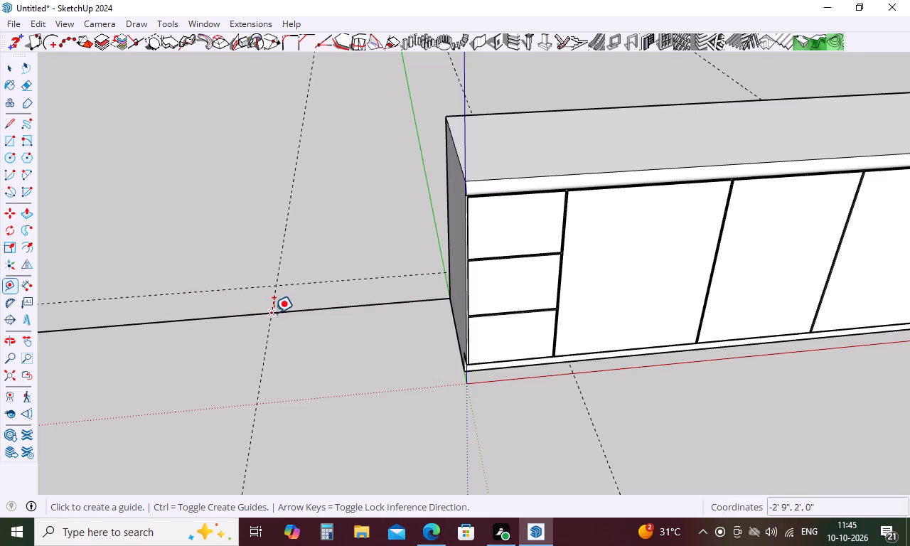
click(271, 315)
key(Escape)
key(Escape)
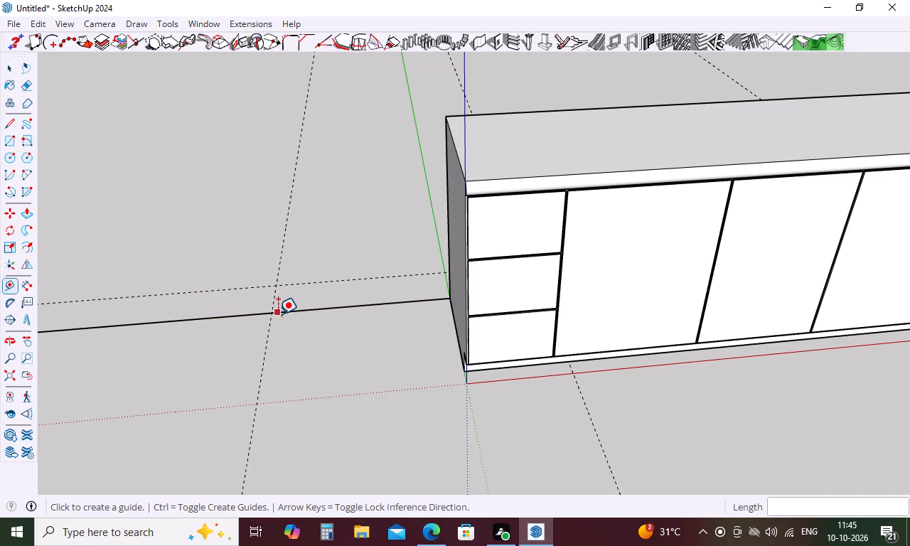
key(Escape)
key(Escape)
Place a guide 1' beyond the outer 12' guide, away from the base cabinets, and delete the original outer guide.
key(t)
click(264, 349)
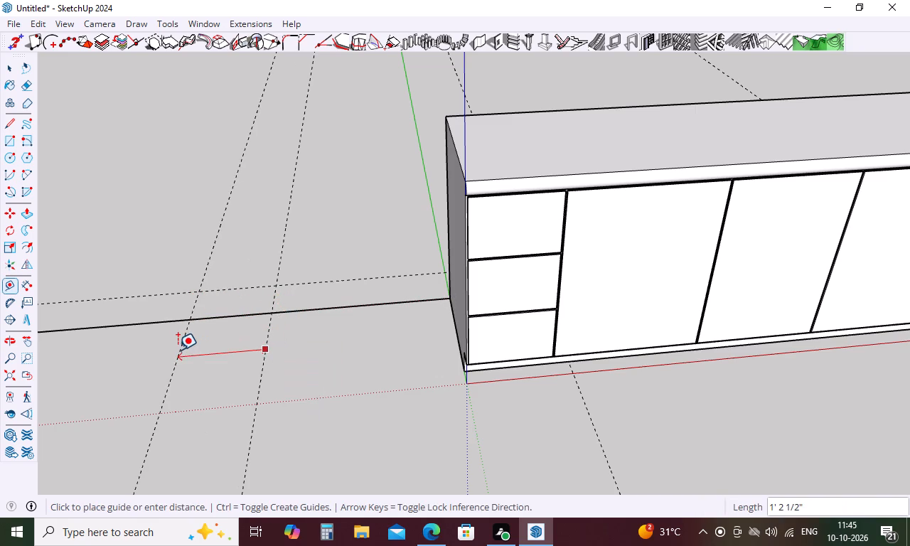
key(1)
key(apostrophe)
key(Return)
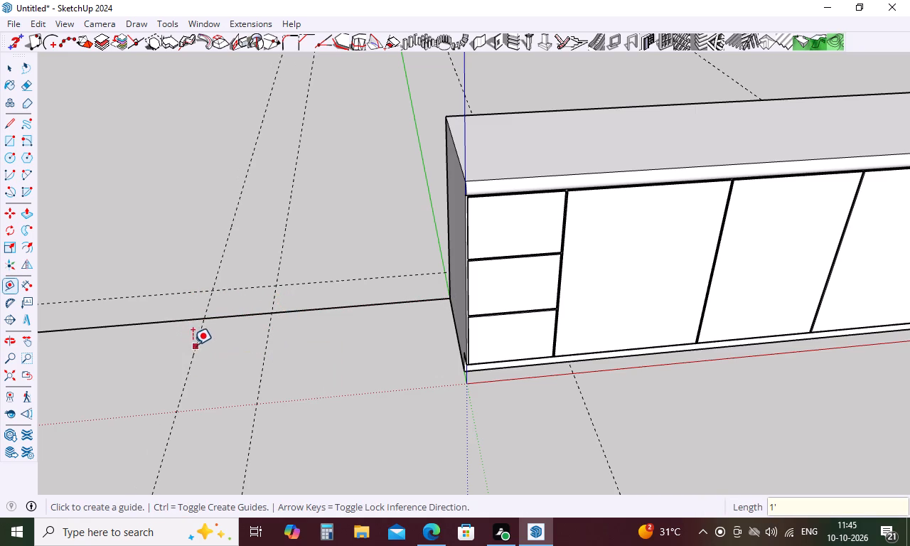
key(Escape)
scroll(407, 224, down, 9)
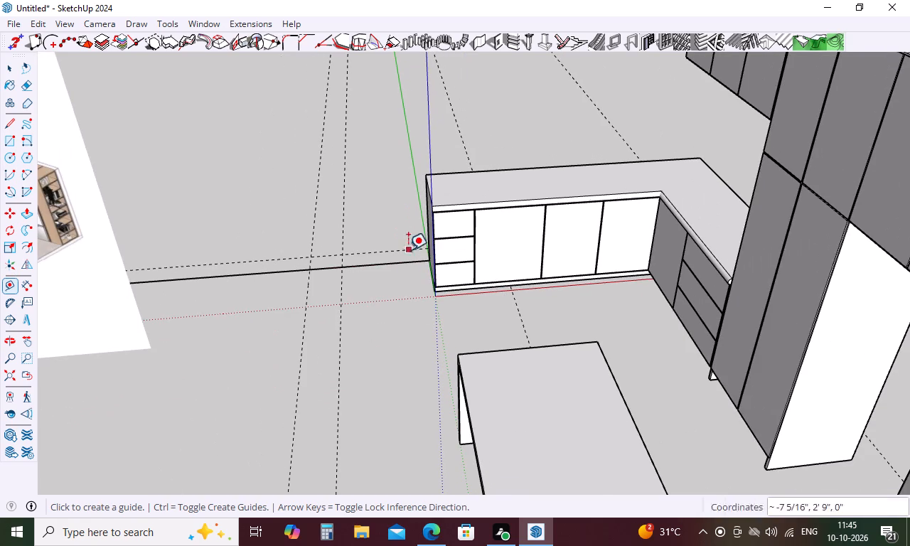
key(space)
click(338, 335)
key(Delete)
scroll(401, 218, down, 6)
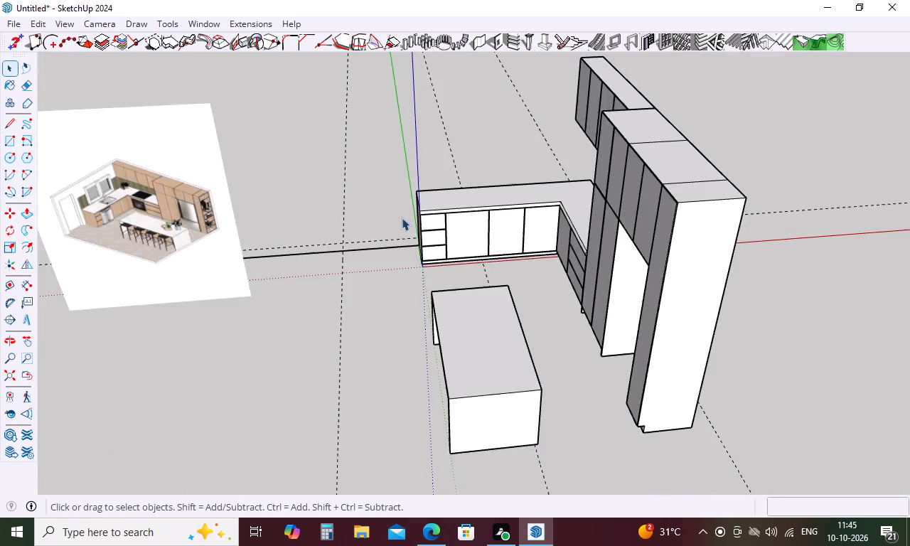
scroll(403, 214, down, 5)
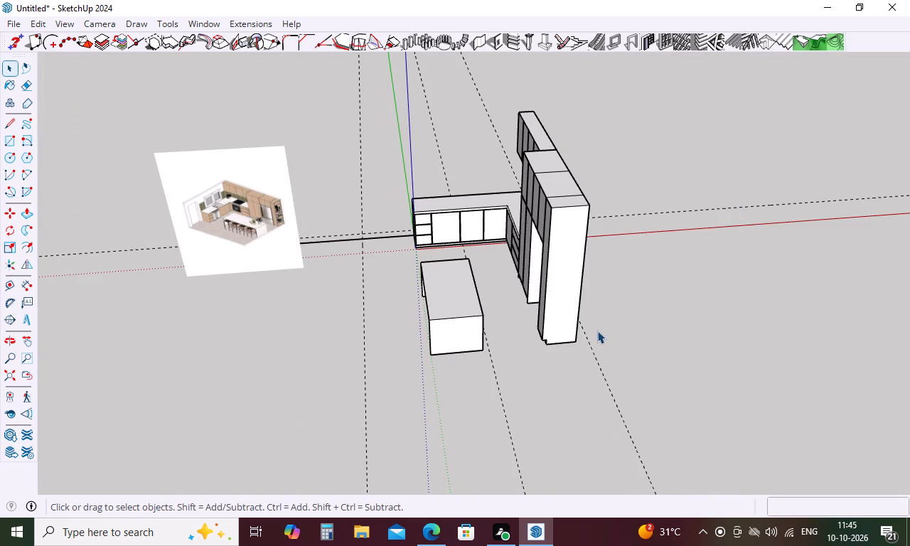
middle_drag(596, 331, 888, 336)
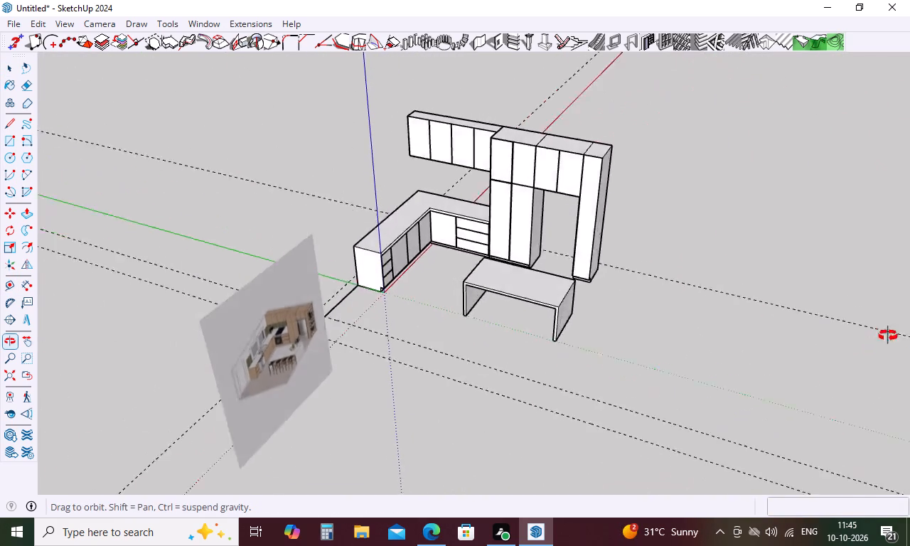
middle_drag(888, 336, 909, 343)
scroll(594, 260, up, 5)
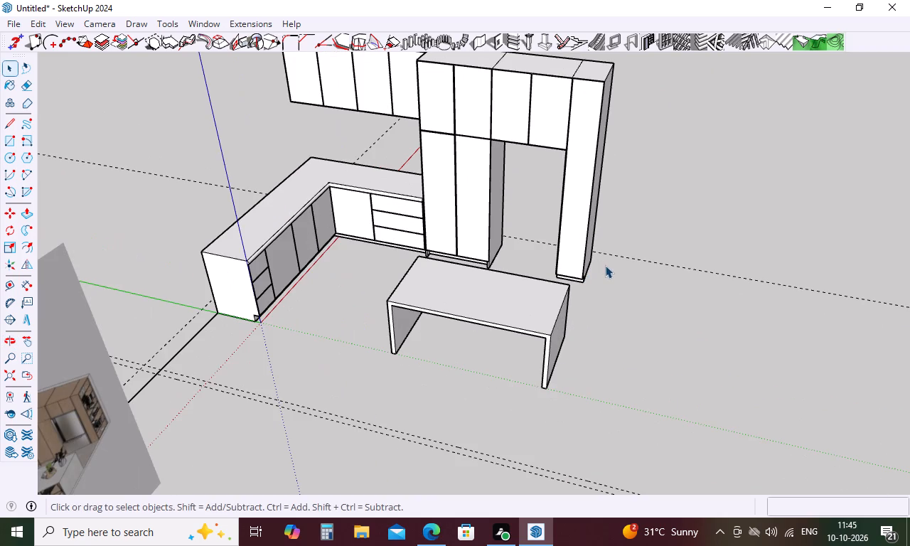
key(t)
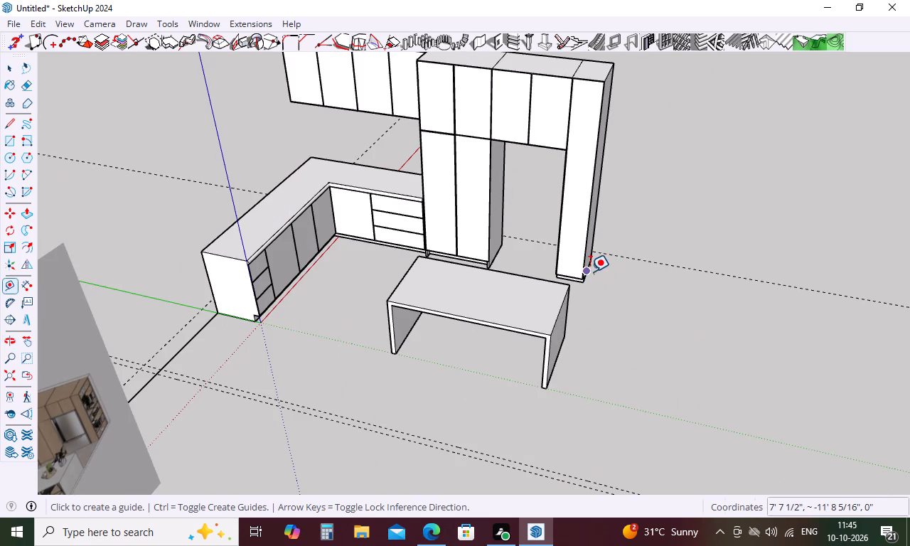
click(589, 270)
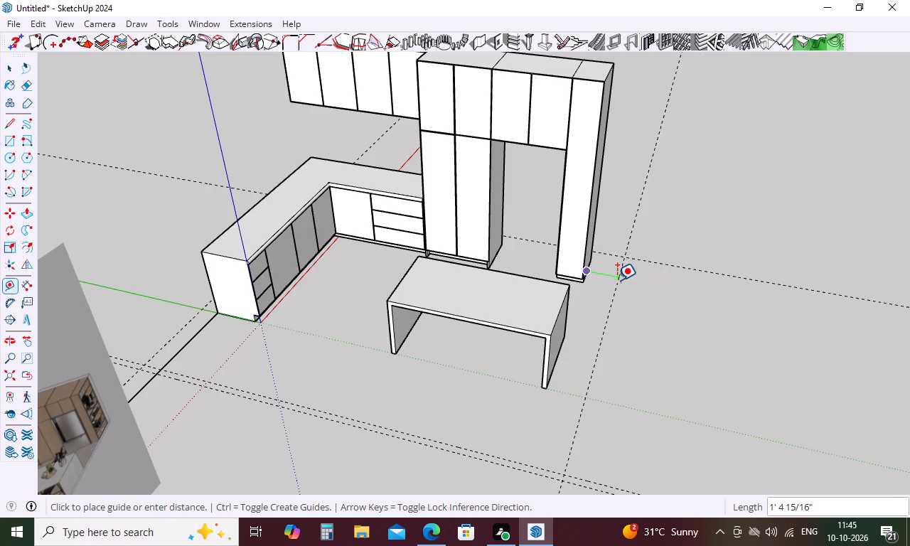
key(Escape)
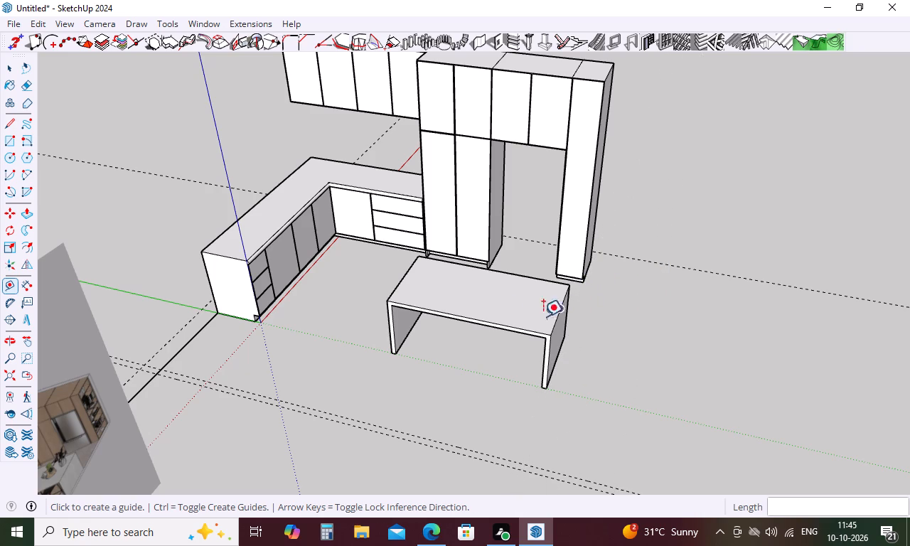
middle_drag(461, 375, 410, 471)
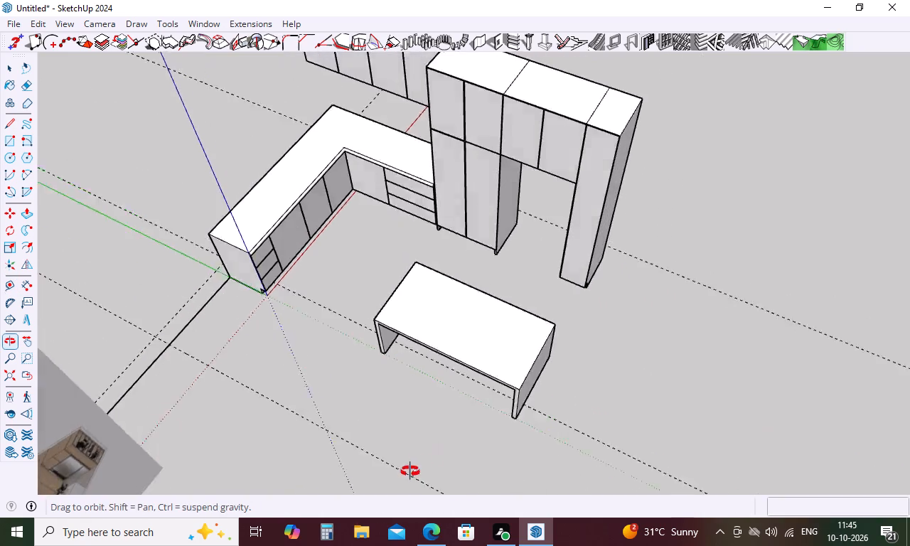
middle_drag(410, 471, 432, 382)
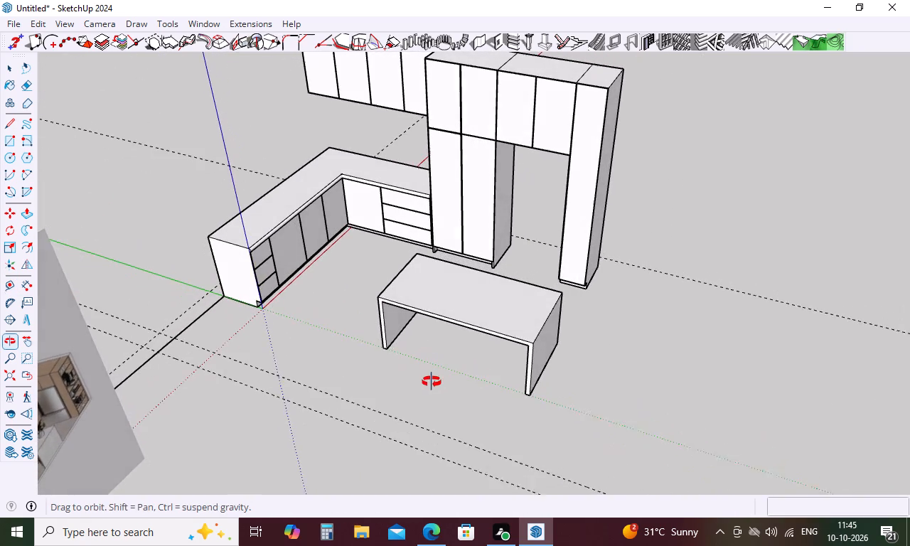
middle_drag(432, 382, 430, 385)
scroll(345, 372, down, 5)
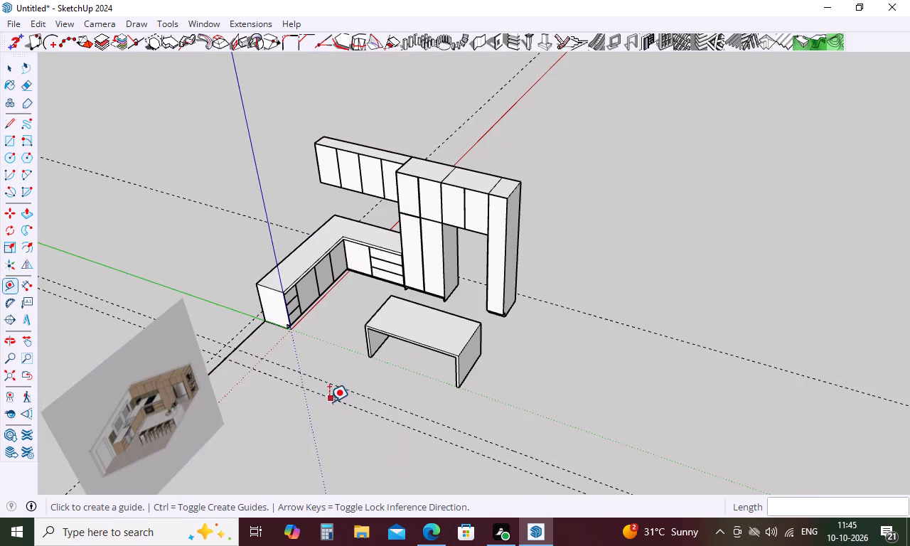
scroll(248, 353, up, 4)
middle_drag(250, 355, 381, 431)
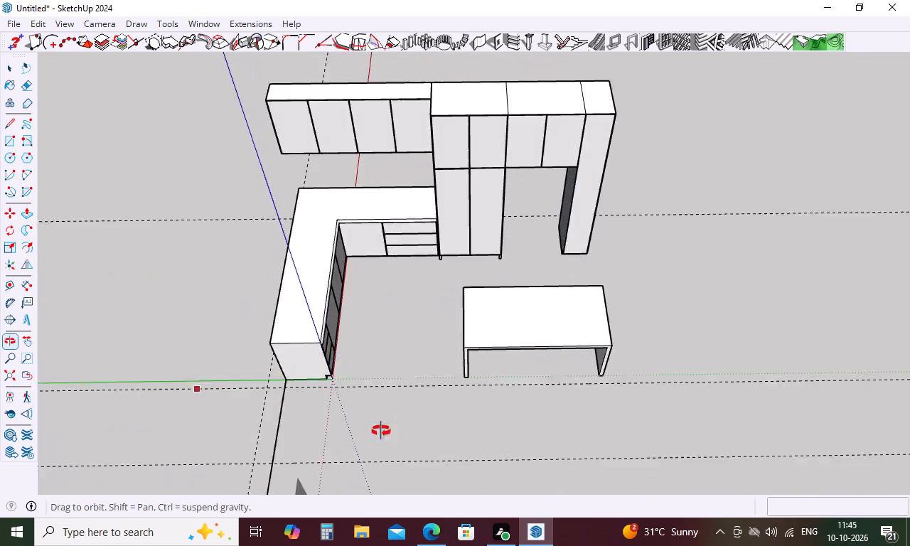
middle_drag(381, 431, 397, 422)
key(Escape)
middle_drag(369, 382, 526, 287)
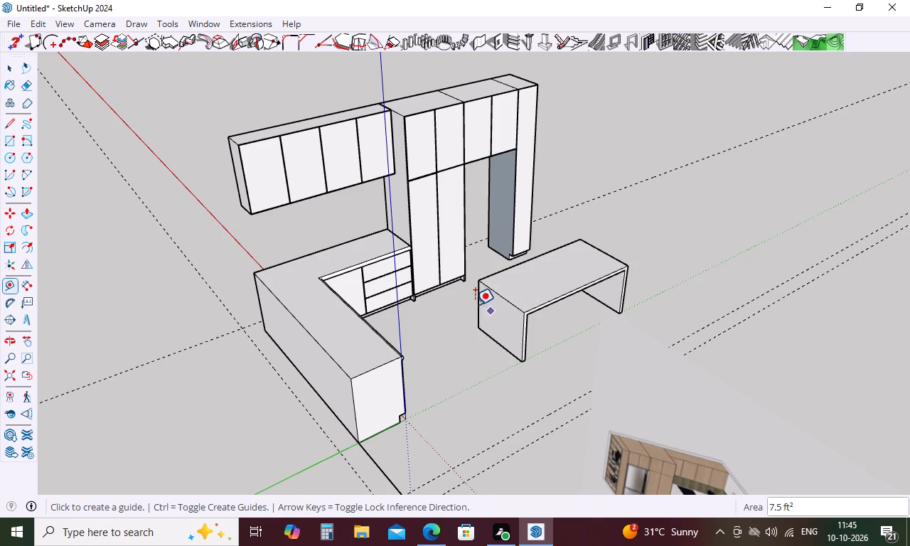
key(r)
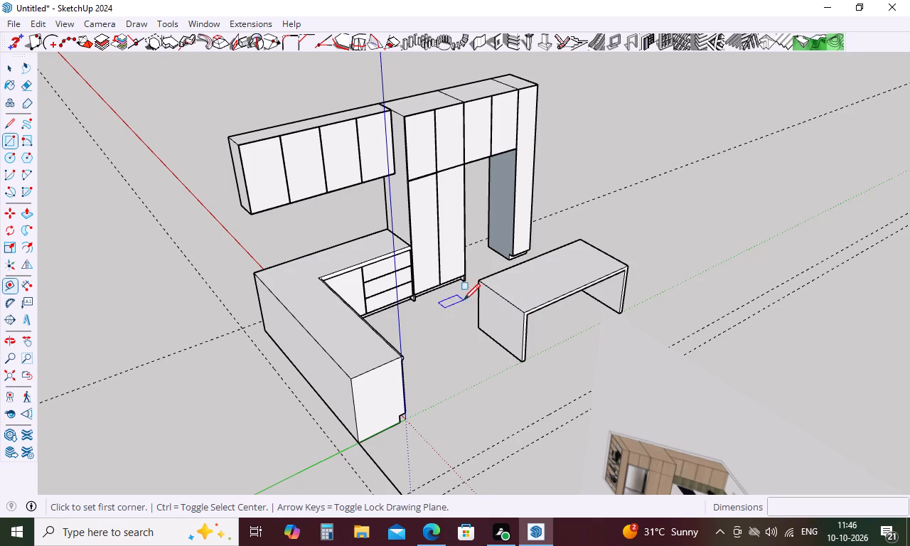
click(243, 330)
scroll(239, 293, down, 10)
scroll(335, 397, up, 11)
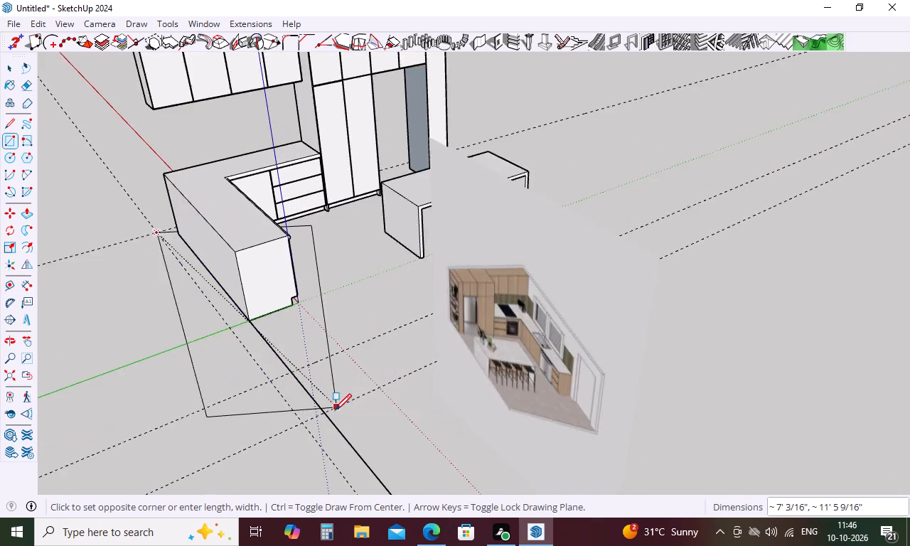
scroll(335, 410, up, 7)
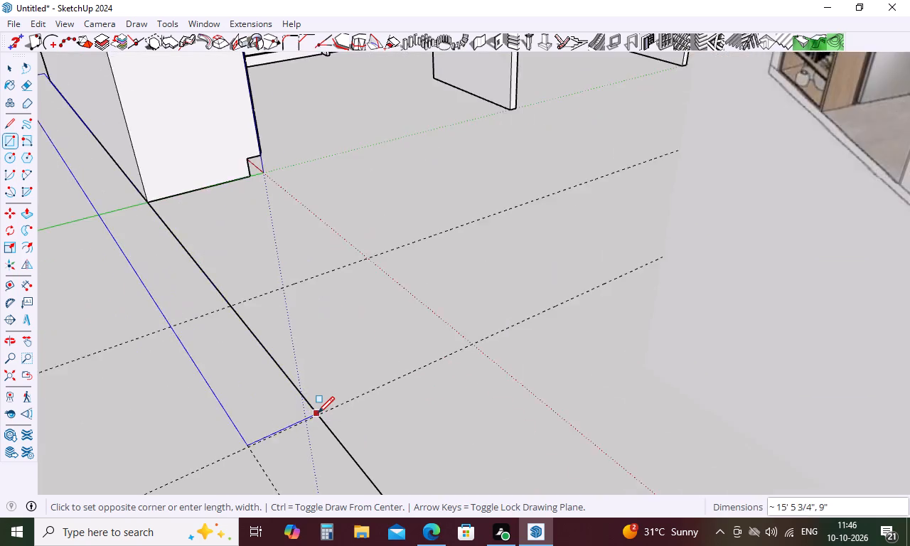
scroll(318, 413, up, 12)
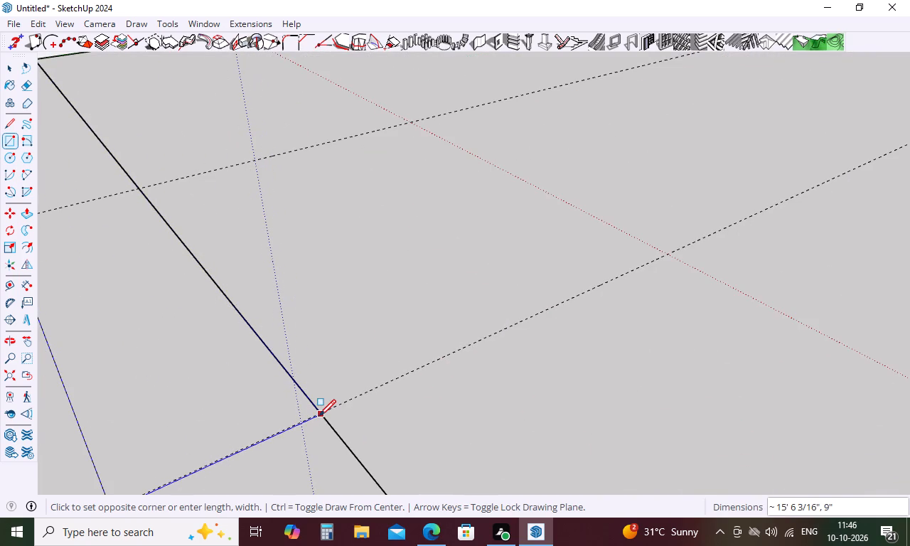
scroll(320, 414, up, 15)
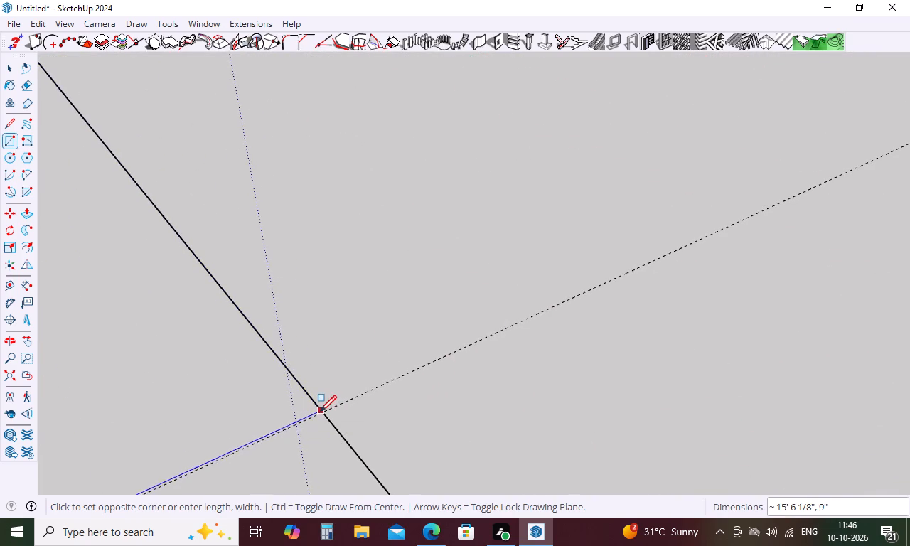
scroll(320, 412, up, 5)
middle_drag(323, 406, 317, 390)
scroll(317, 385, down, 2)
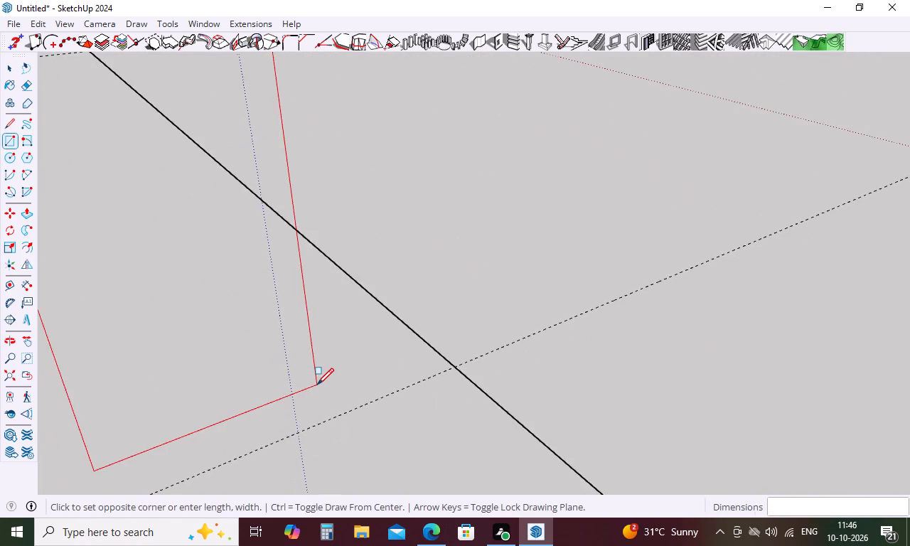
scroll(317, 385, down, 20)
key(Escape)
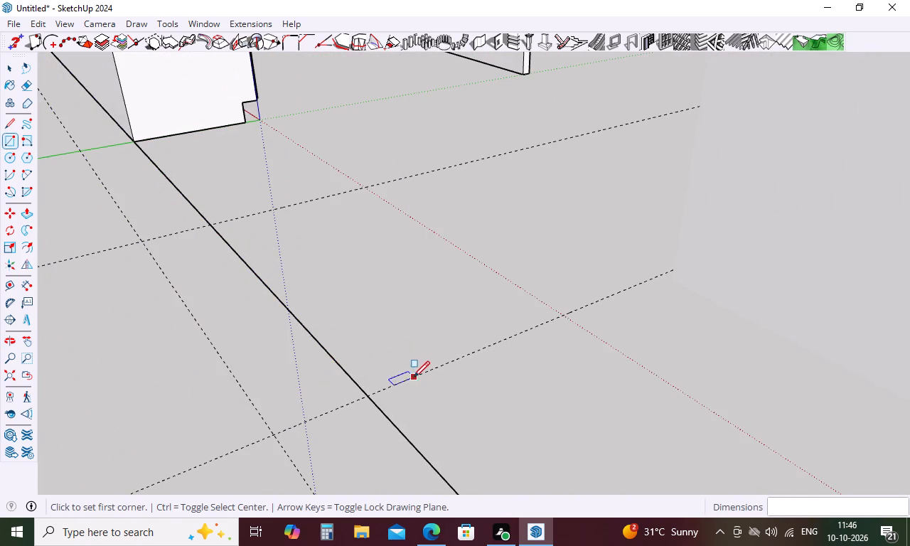
Delete all construction guides from the model at once.
scroll(400, 331, down, 6)
middle_drag(515, 251, 261, 424)
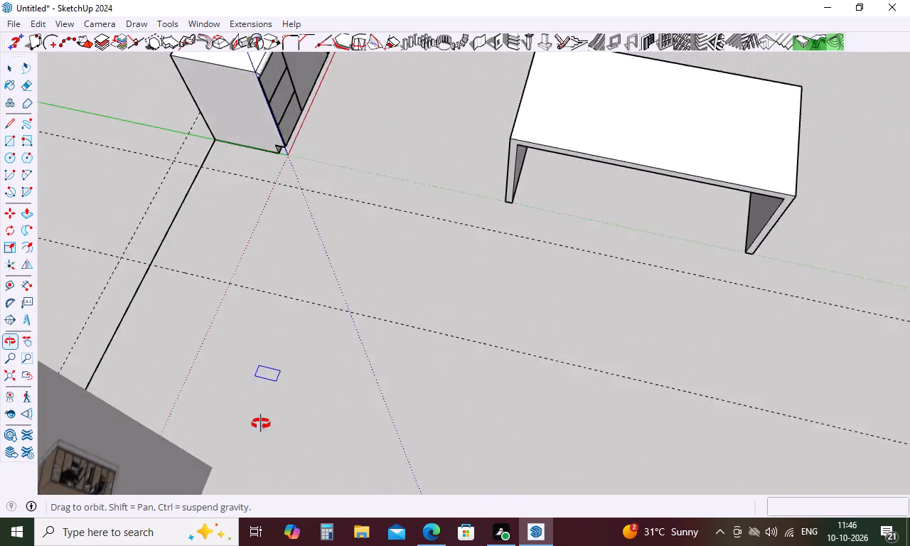
middle_drag(261, 424, 133, 403)
scroll(196, 116, up, 4)
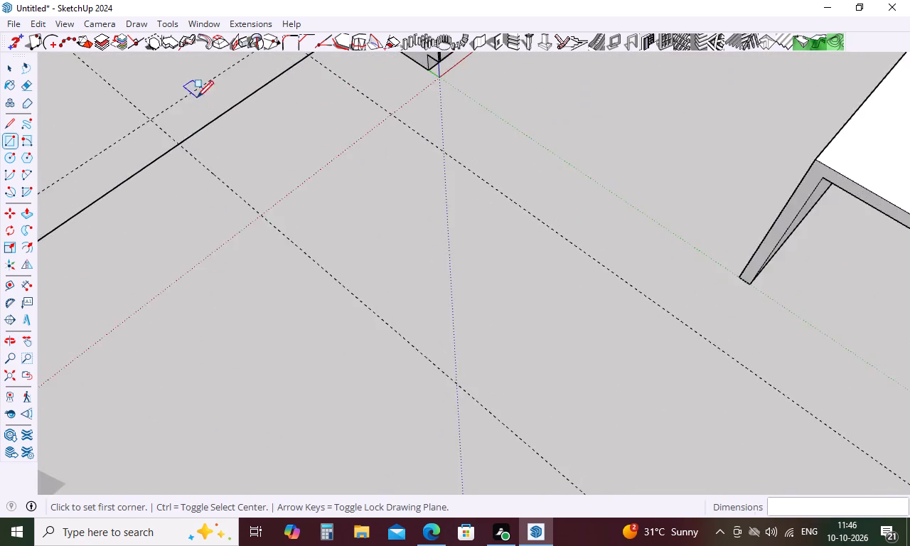
scroll(197, 97, up, 10)
middle_drag(210, 147, 184, 151)
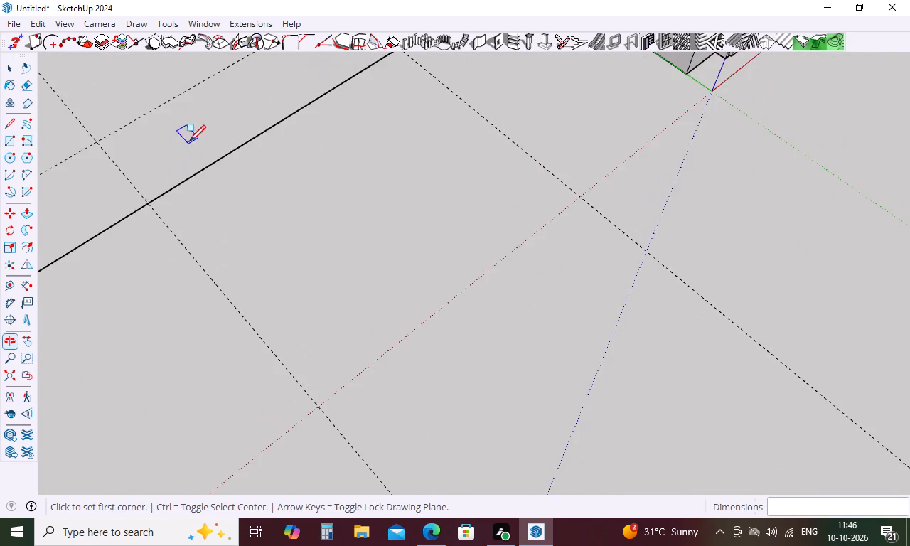
scroll(191, 136, down, 11)
click(38, 24)
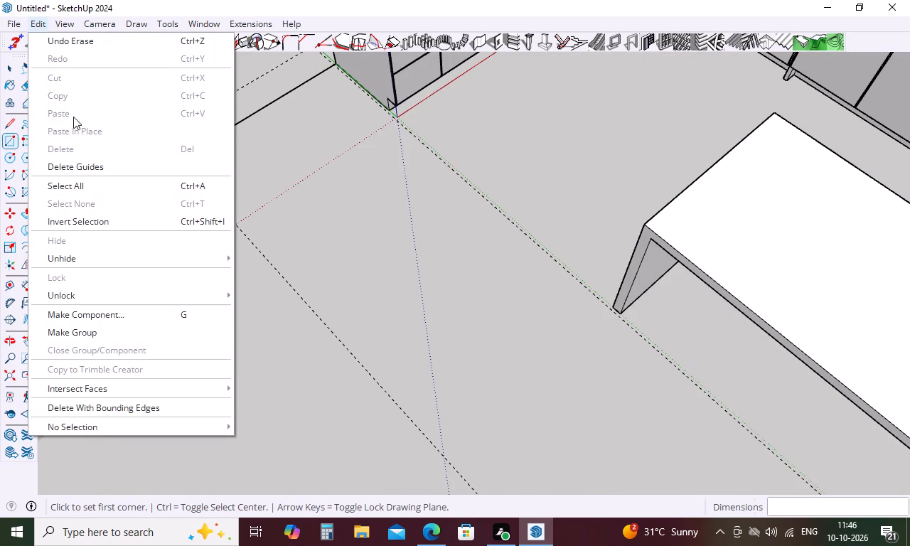
click(83, 171)
Place a guide 9" behind the rear bottom edge of the base cabinet that adjoins the tall units, offset along the red axis.
scroll(235, 183, down, 13)
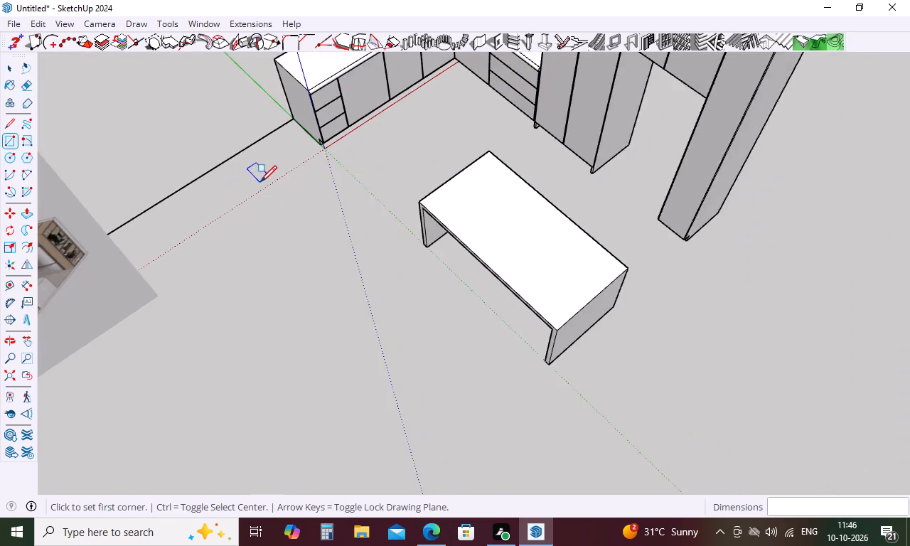
scroll(260, 182, down, 3)
middle_drag(534, 177, 253, 165)
key(Escape)
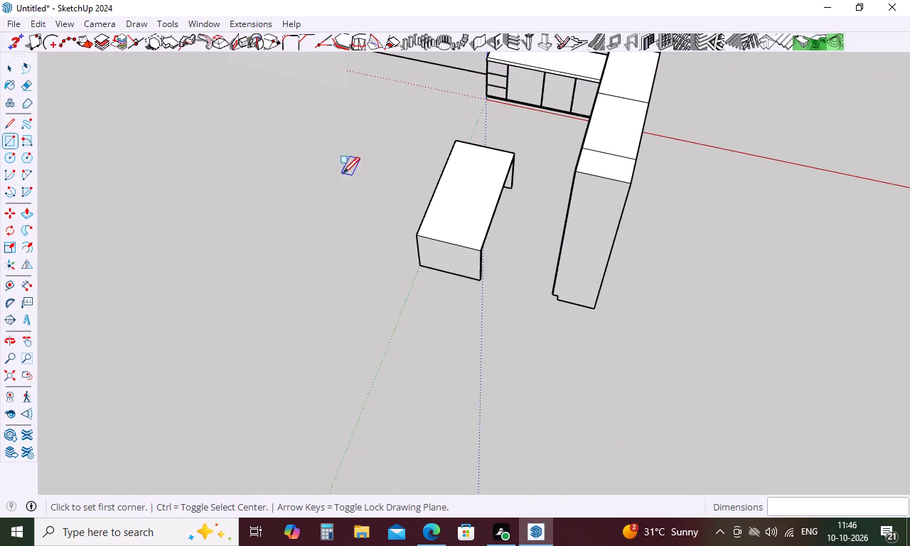
key(t)
middle_drag(665, 170, 600, 107)
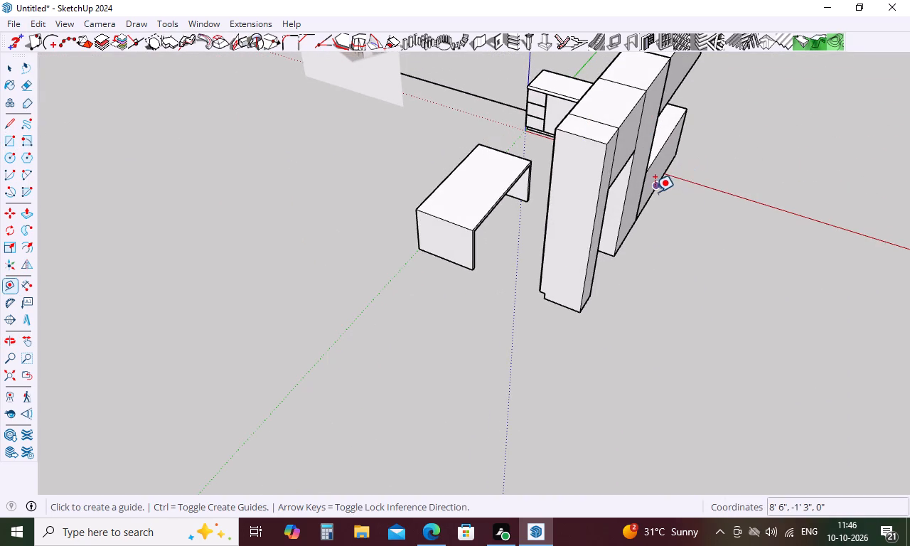
click(654, 192)
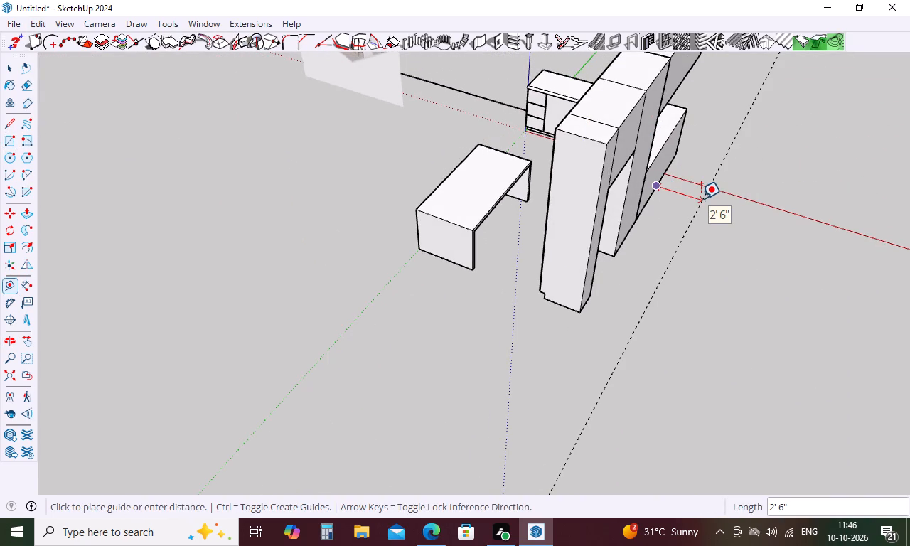
key(9)
key(Return)
Place a guide 9" behind the rear bottom edge of the base cabinet run along the floor line, offset along the green axis.
middle_drag(711, 195, 169, 130)
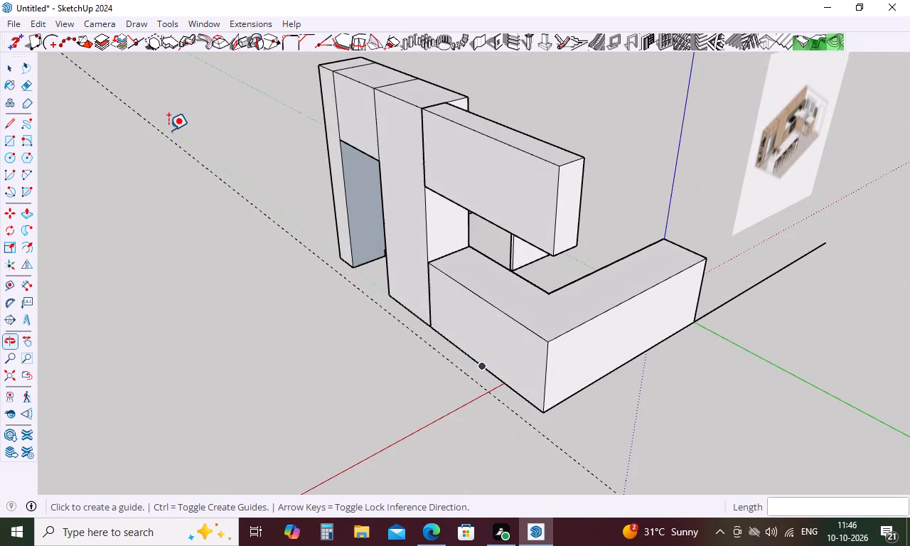
click(585, 385)
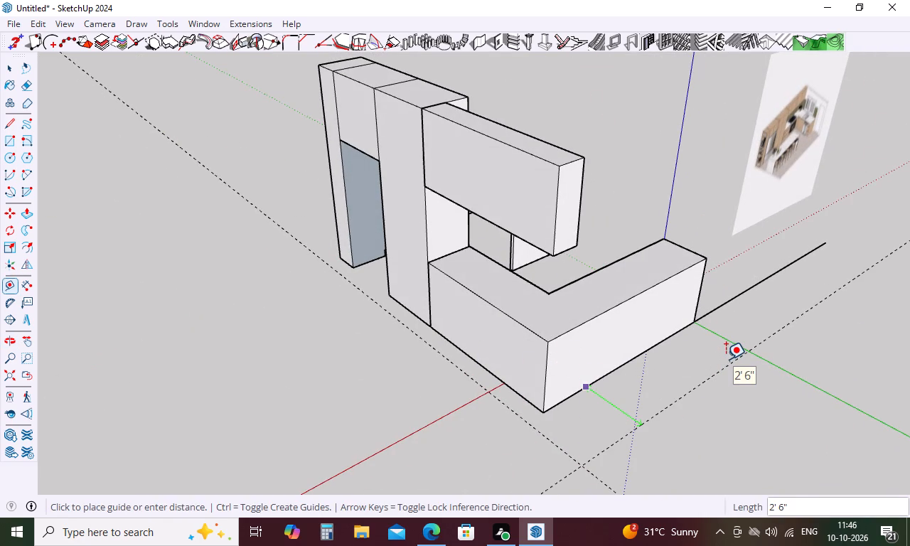
key(9)
key(Return)
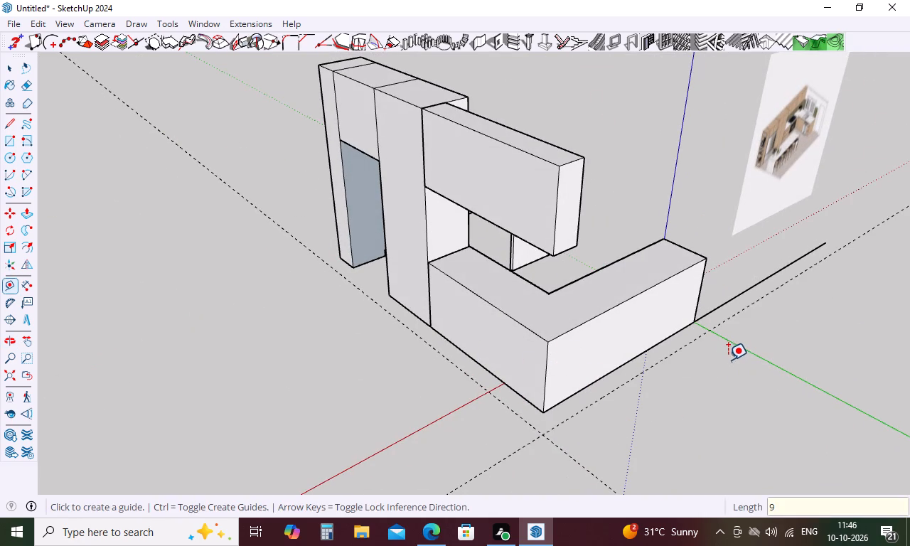
middle_drag(730, 363, 635, 191)
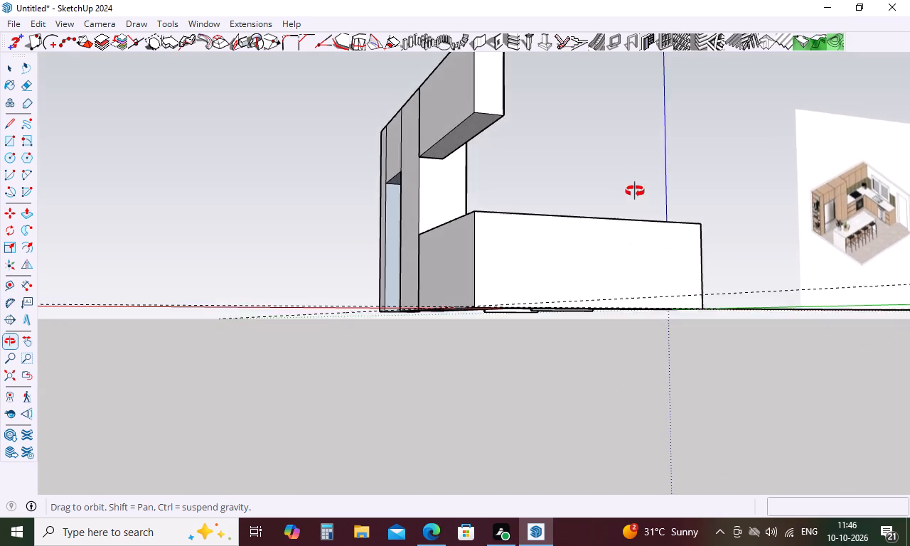
middle_drag(635, 191, 630, 263)
scroll(470, 378, up, 5)
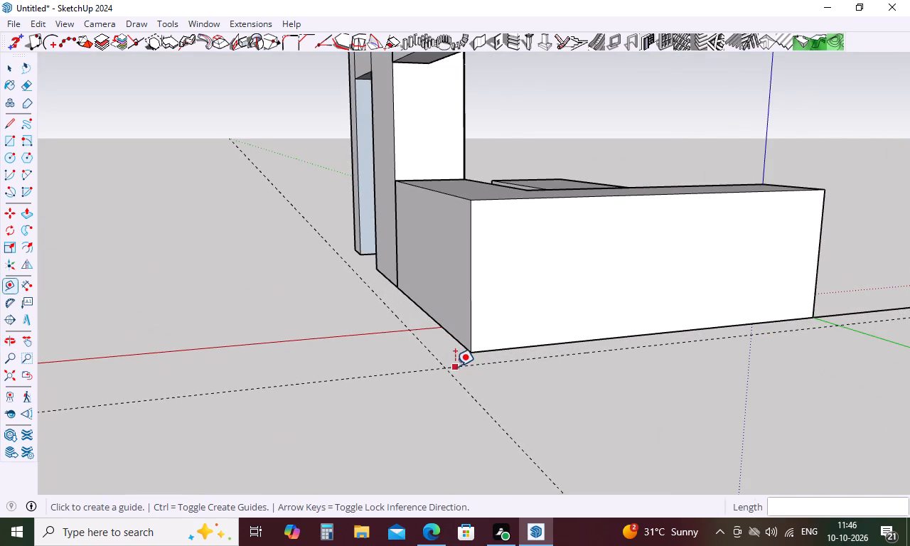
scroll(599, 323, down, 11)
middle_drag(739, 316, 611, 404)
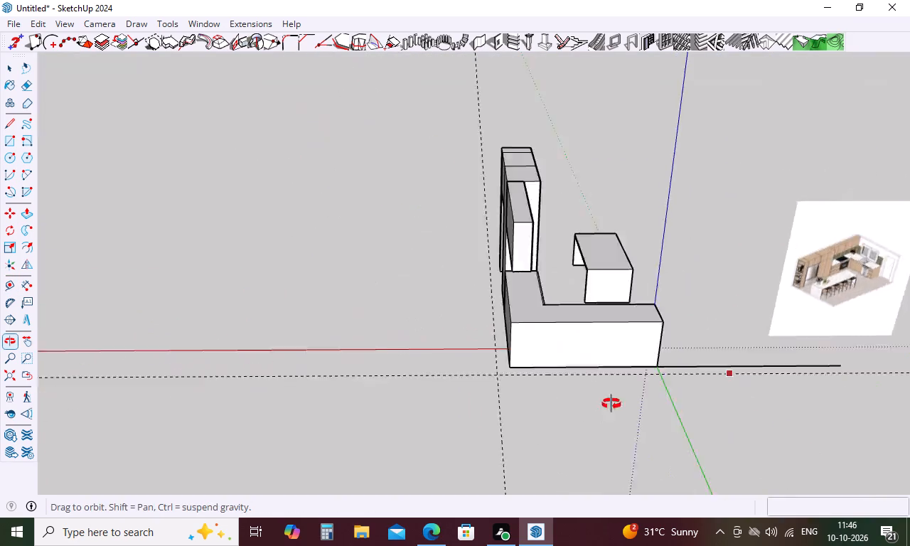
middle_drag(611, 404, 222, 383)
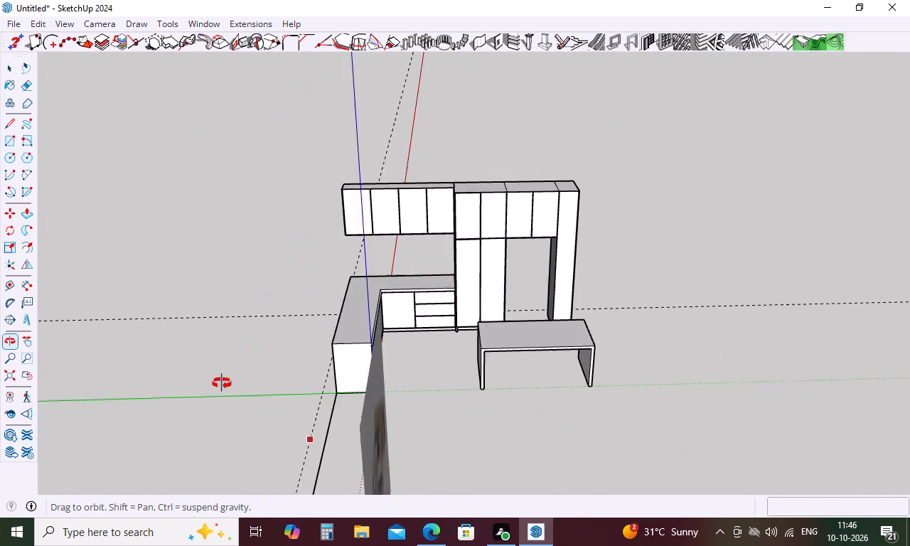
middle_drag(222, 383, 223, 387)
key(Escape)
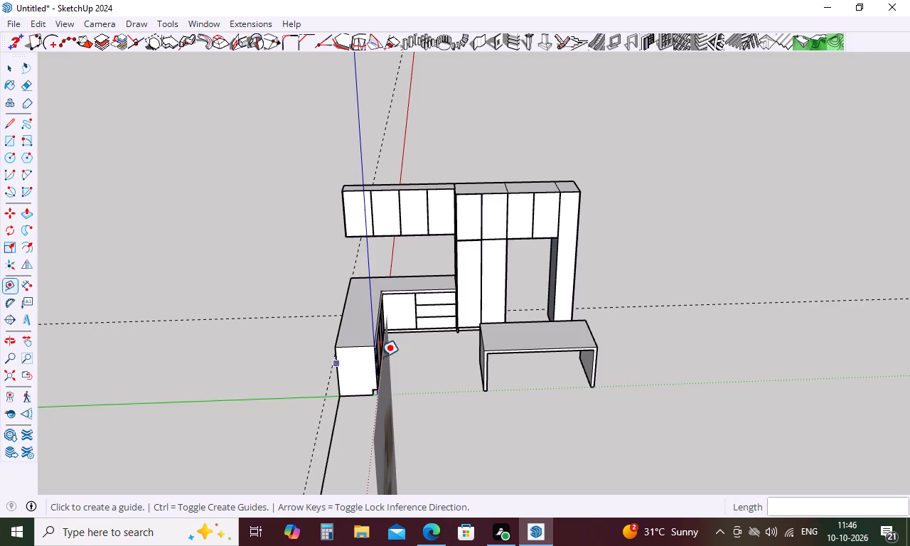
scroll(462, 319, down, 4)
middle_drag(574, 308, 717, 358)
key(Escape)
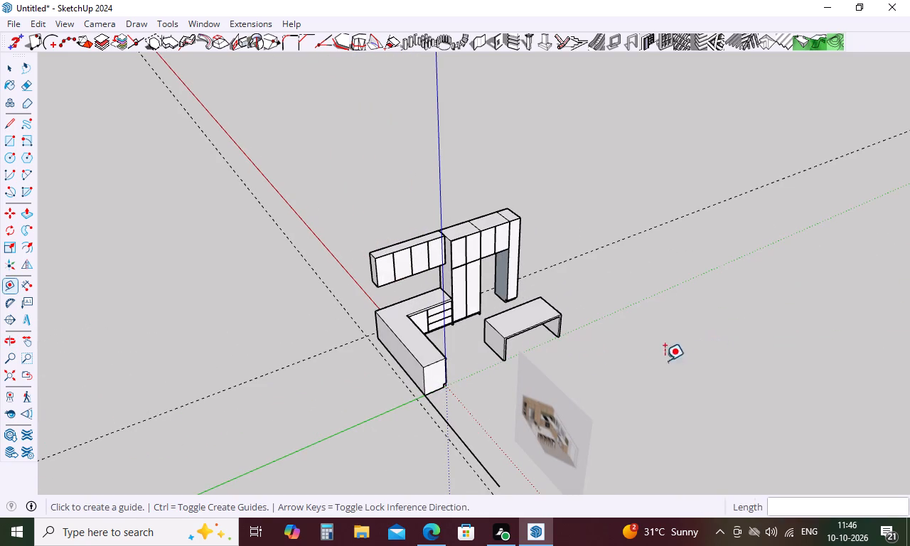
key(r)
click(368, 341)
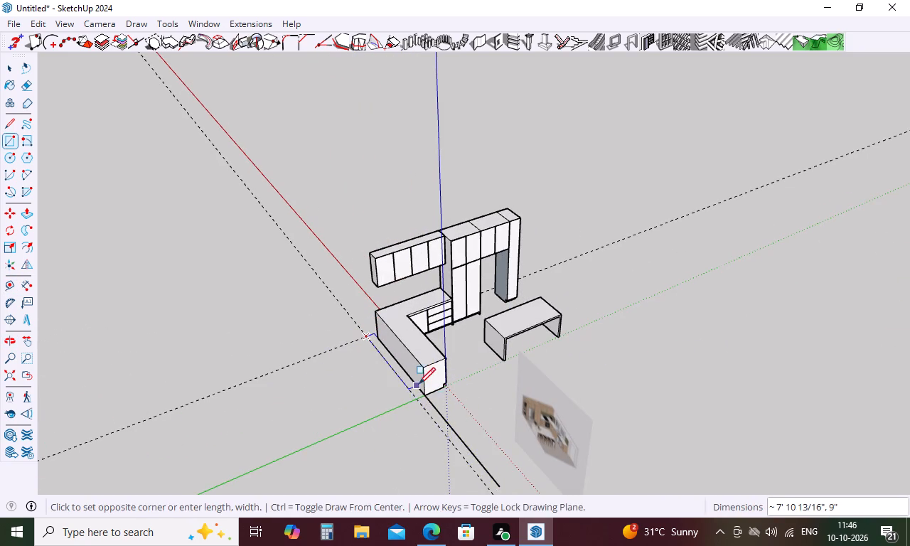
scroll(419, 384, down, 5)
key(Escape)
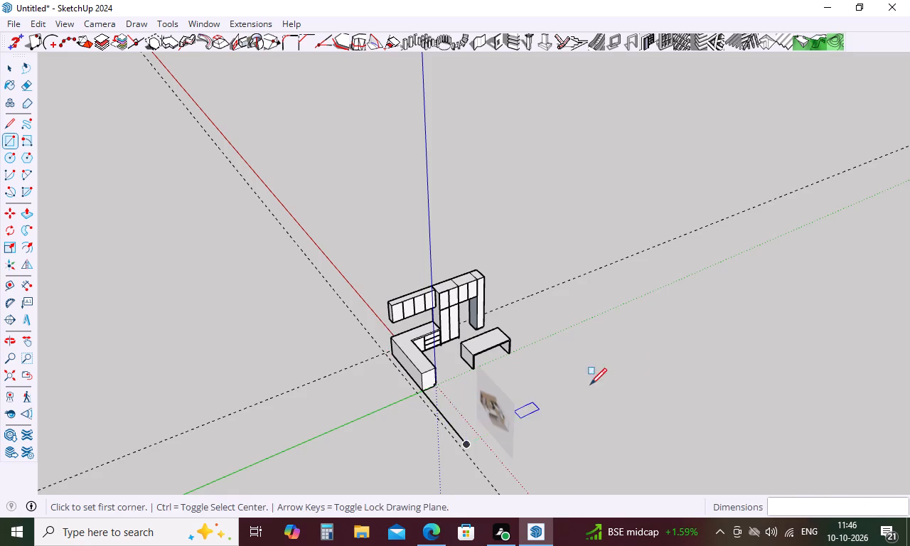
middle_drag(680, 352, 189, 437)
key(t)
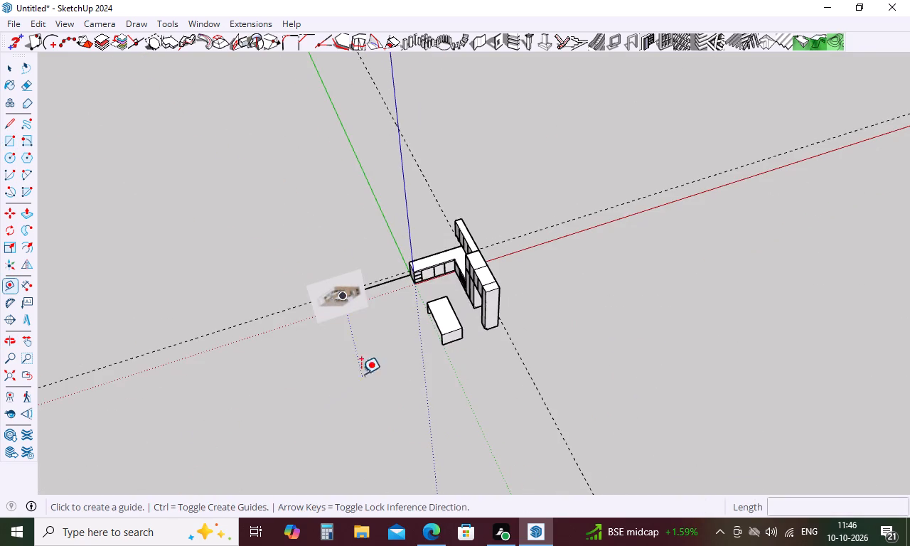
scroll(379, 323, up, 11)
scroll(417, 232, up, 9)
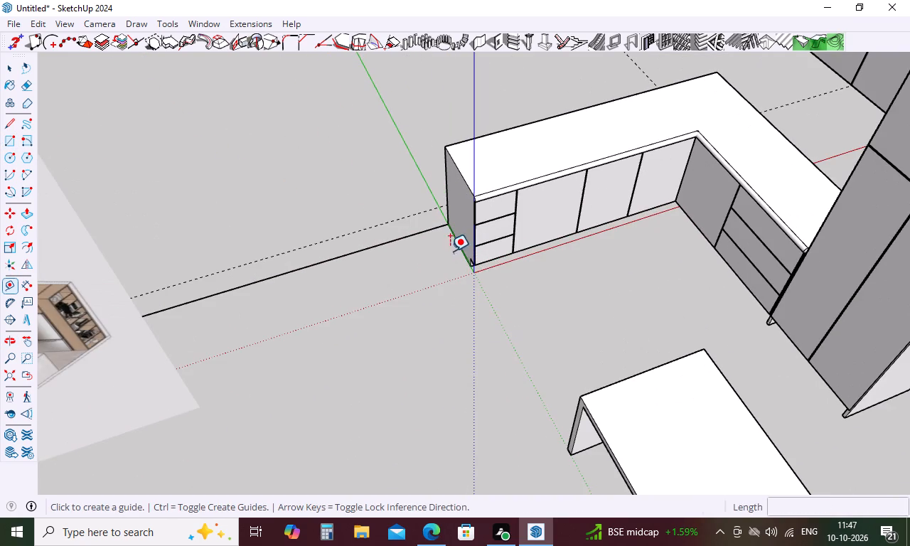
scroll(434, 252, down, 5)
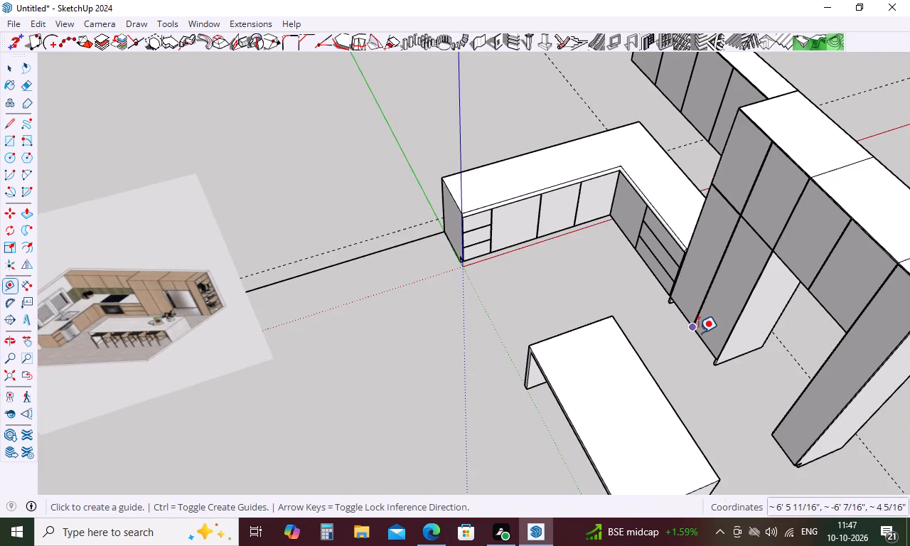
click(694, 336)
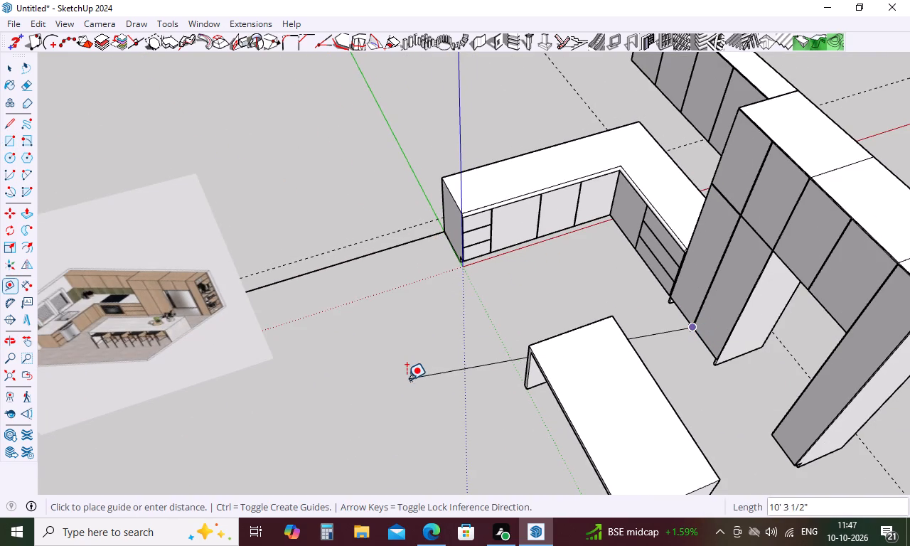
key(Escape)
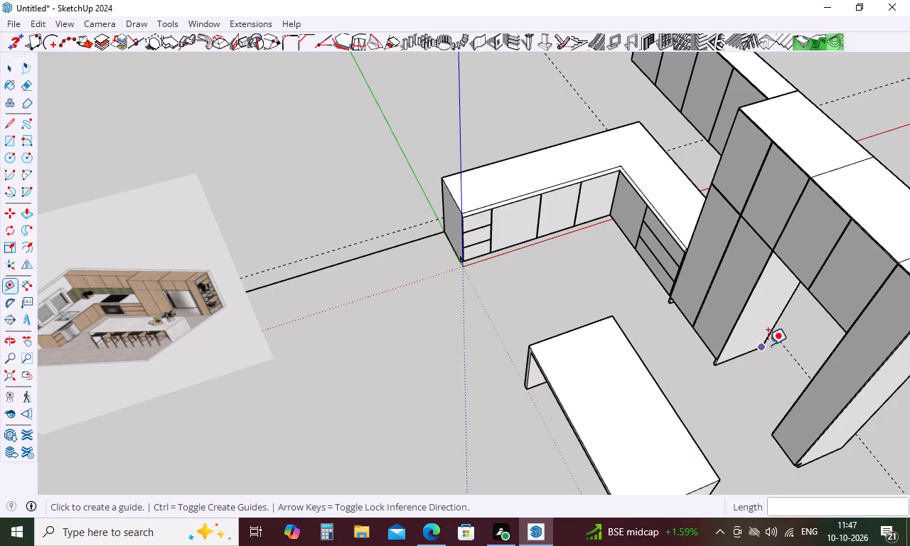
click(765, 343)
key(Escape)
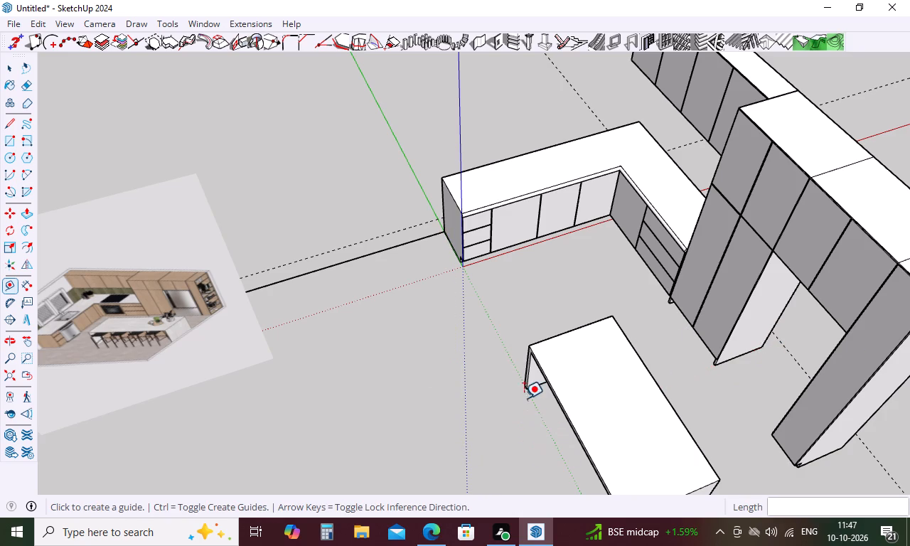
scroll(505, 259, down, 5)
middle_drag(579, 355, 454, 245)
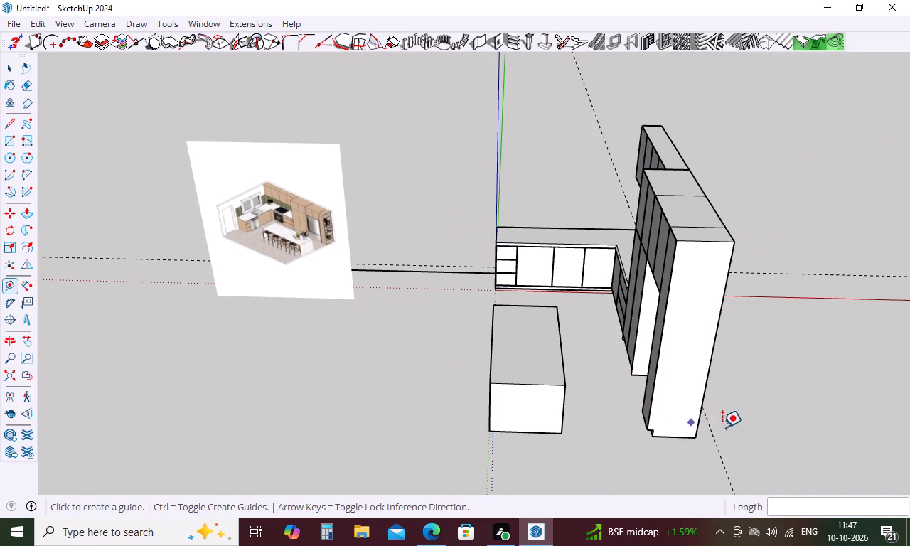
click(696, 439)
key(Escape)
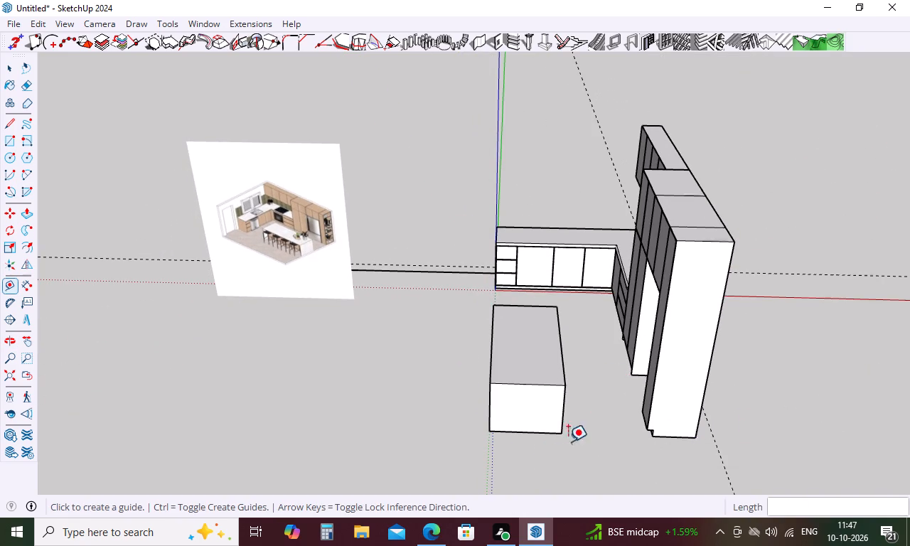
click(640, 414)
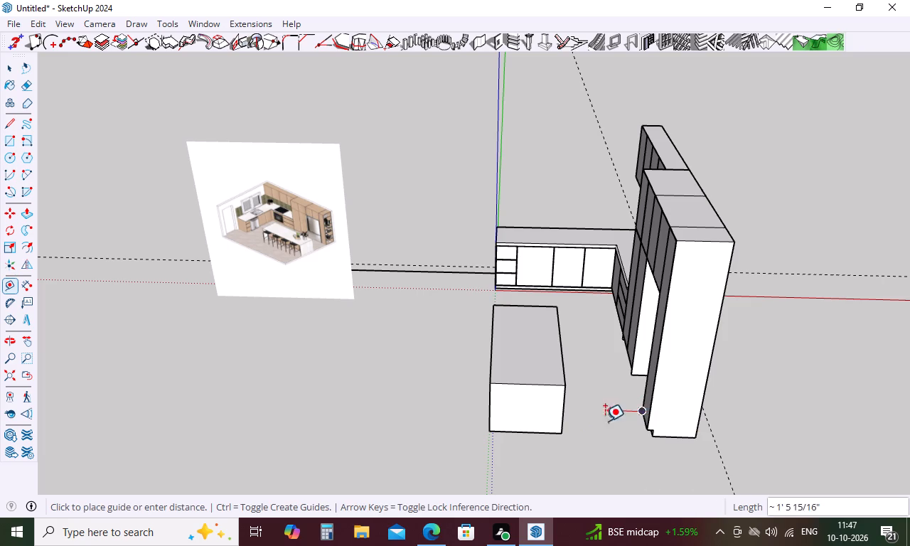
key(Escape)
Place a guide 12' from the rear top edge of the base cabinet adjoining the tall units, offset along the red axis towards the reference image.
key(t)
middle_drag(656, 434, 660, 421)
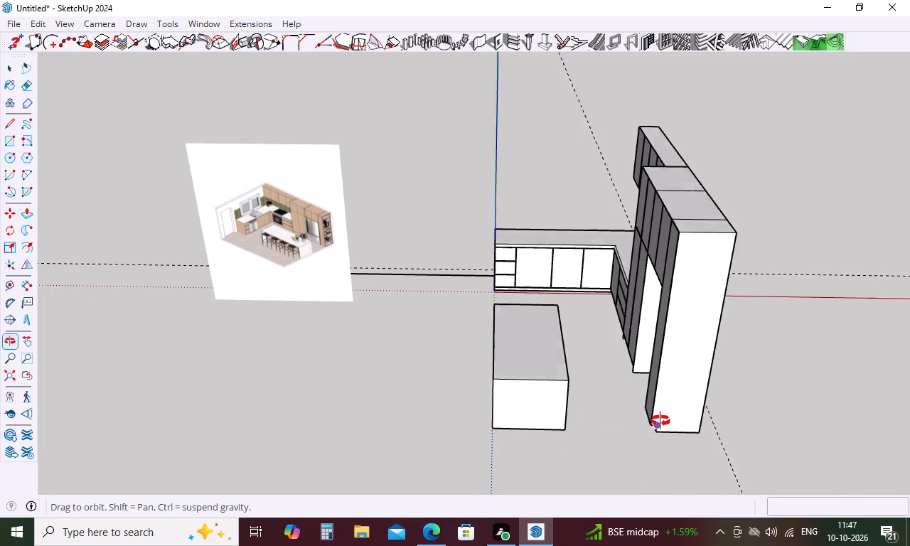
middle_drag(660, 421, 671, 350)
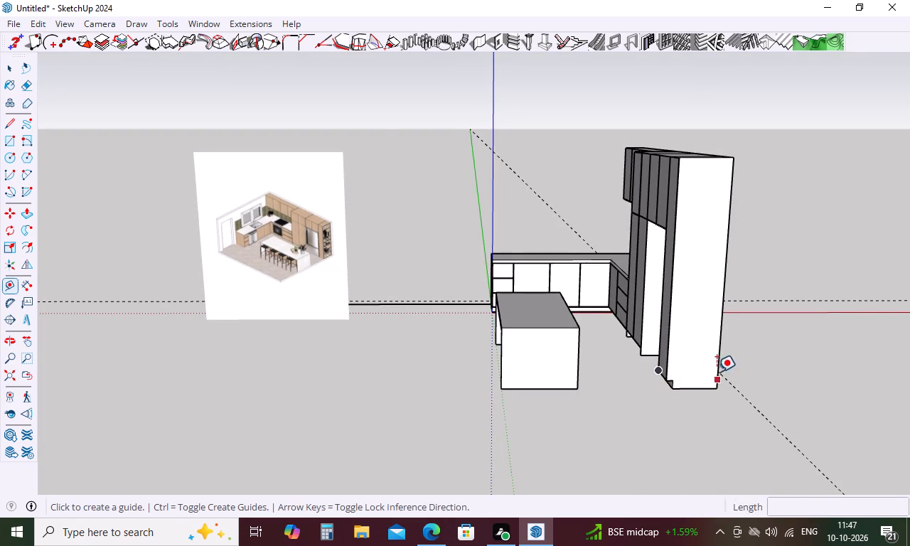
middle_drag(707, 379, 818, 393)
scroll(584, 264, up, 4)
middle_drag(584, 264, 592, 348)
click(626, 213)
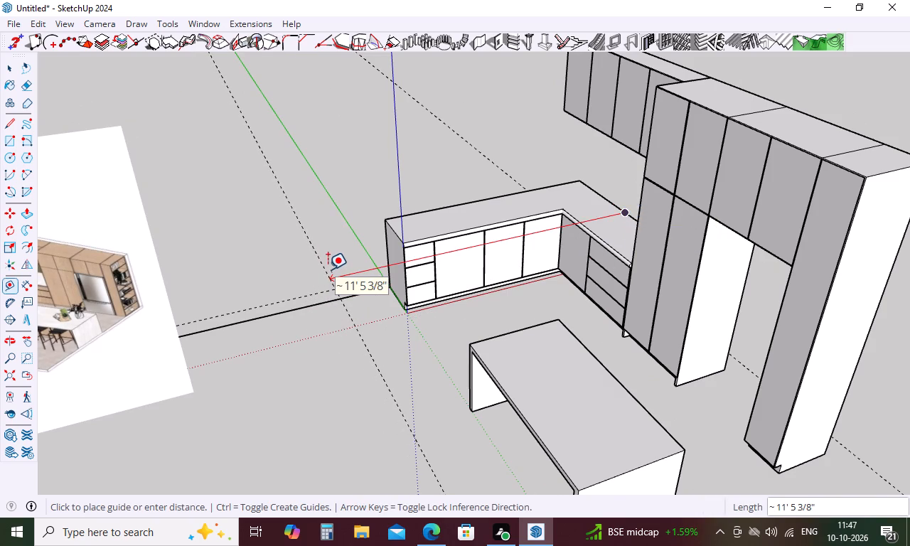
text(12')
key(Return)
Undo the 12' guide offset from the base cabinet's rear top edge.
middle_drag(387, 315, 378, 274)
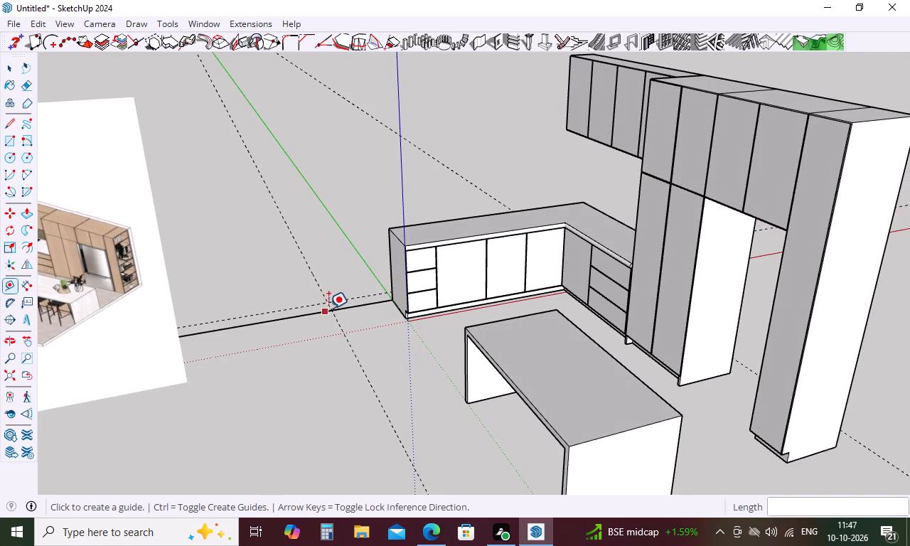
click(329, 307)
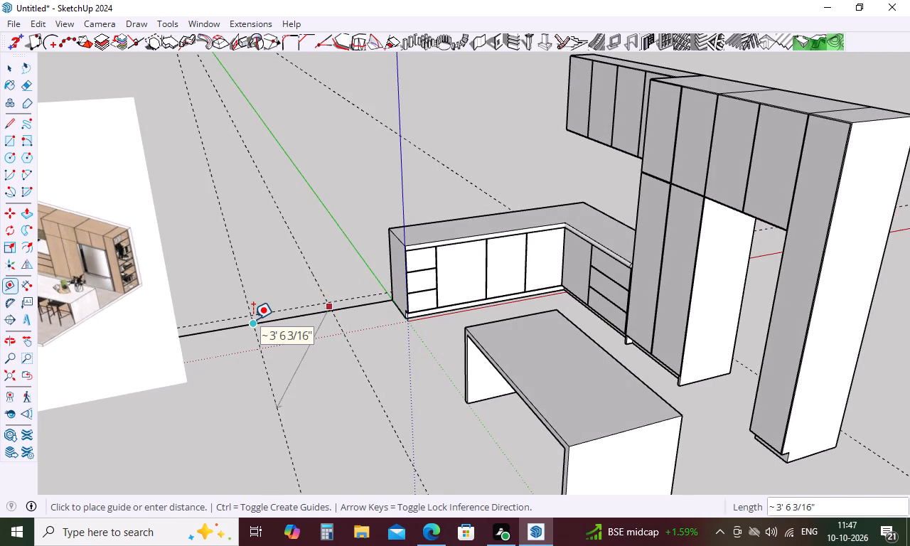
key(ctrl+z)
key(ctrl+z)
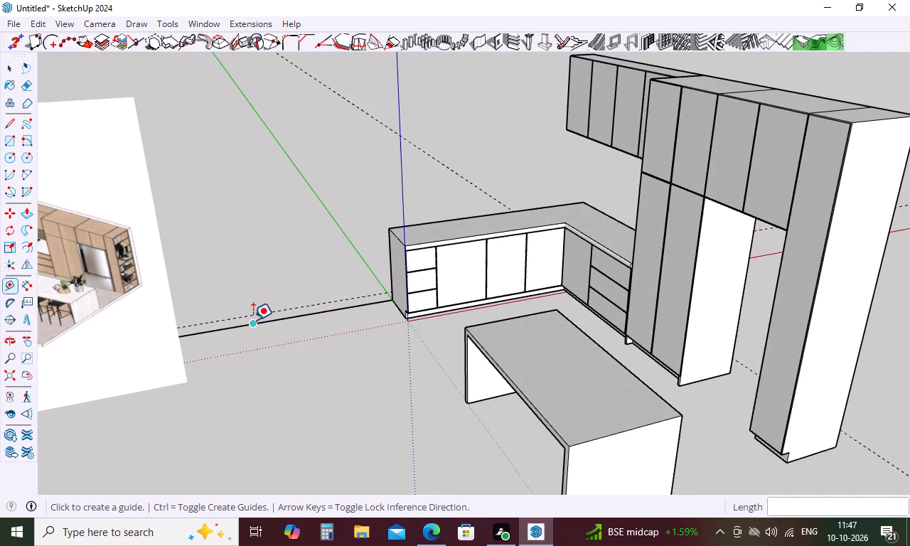
Display the model's hidden back edges as dashed lines.
key(k)
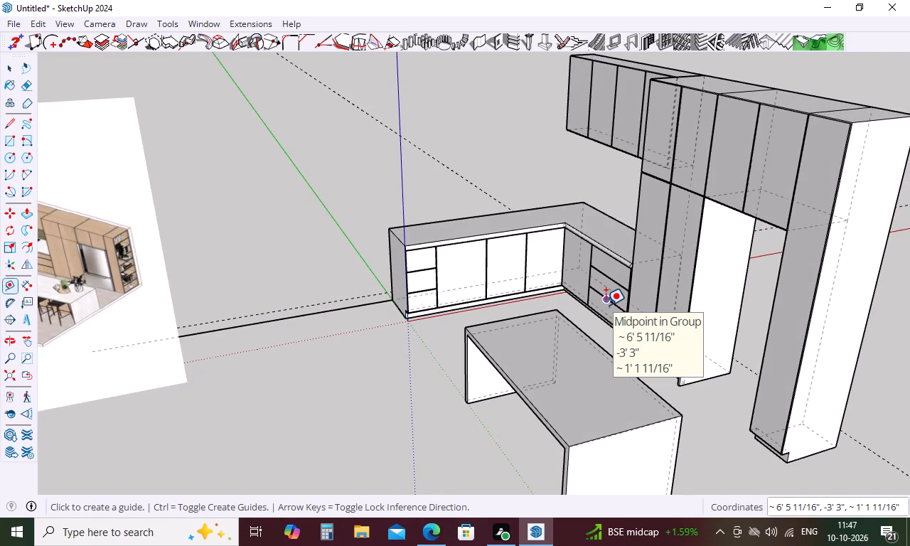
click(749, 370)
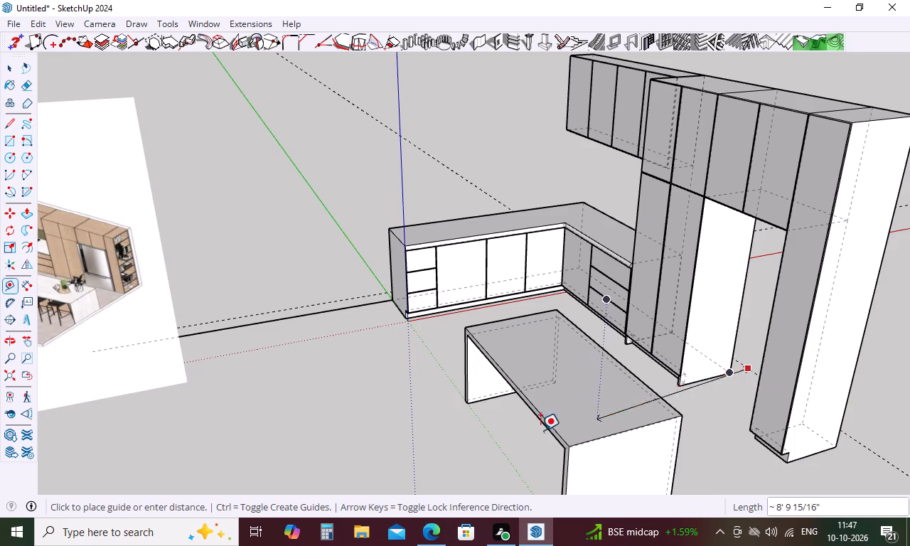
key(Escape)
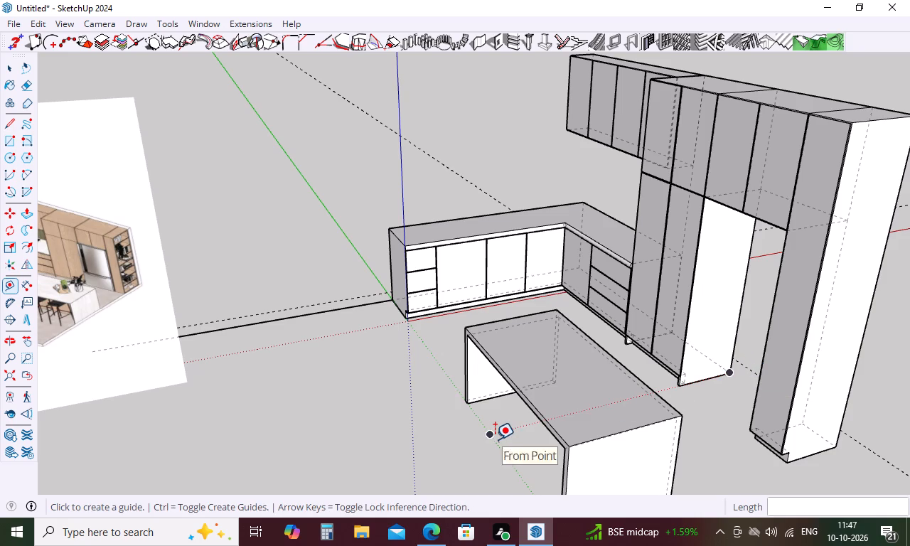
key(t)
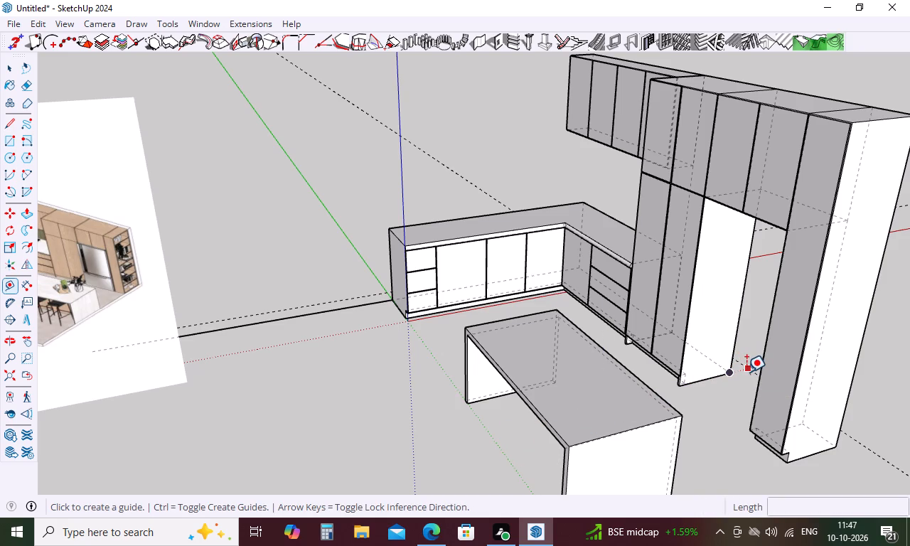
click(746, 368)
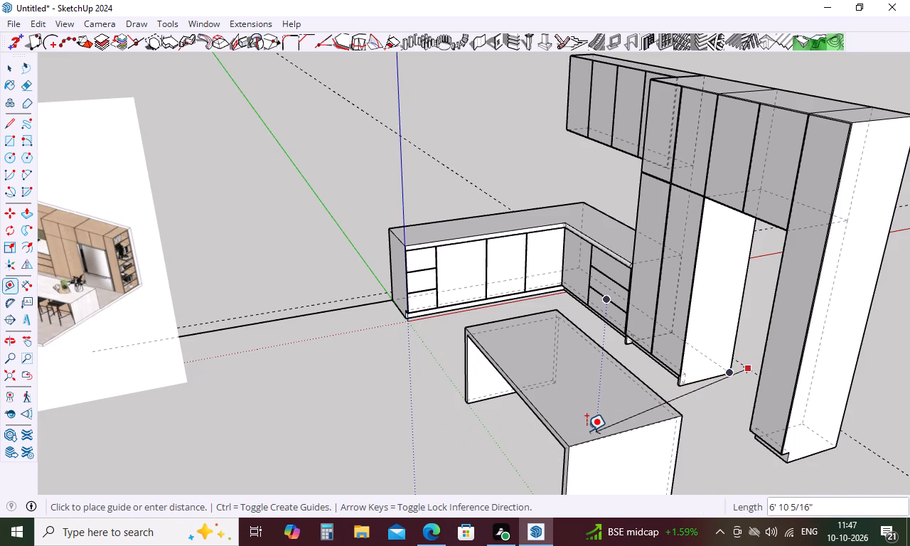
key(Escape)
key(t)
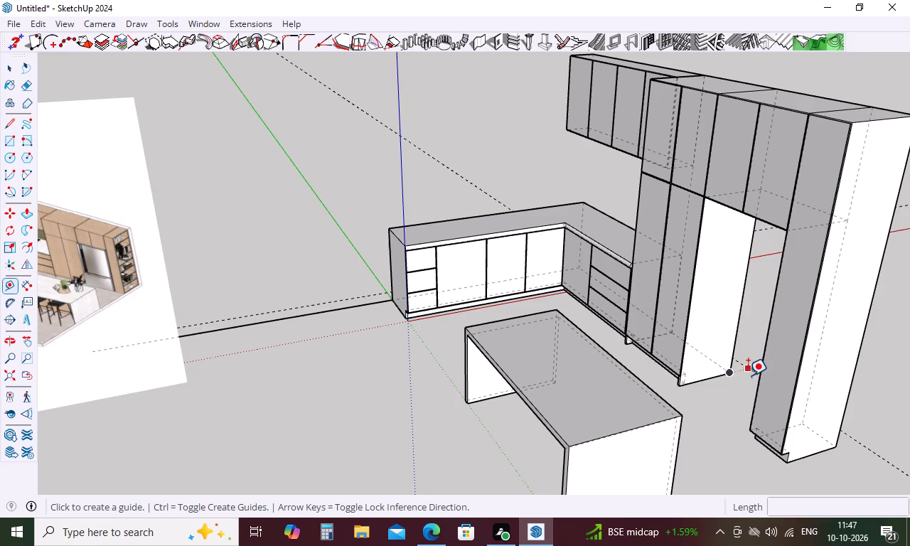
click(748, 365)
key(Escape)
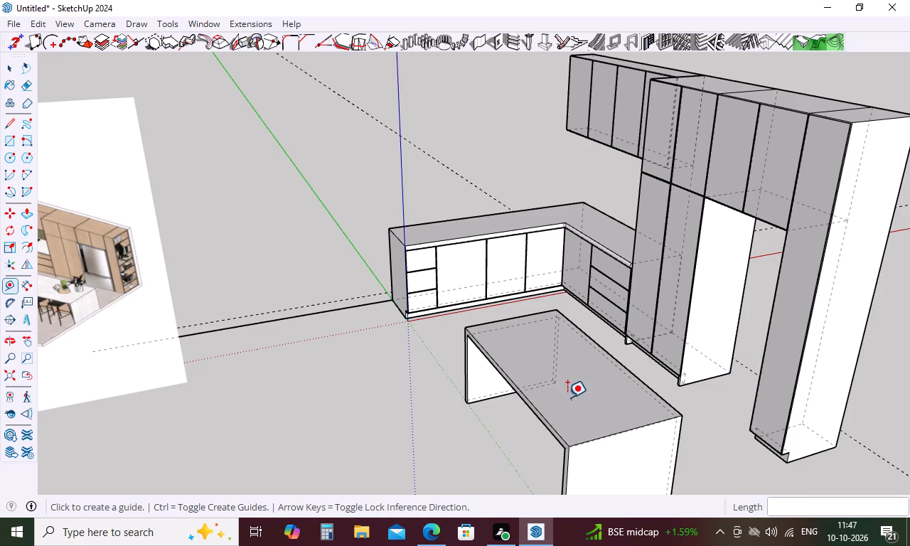
Place a guide 12' from the rear bottom edge of the tall units, offset along the red axis past the island.
click(702, 355)
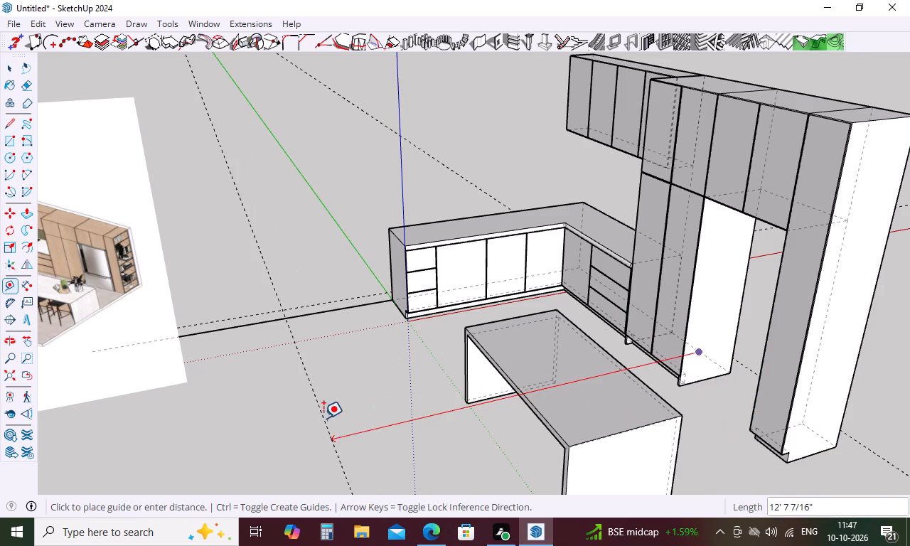
text(12')
key(Return)
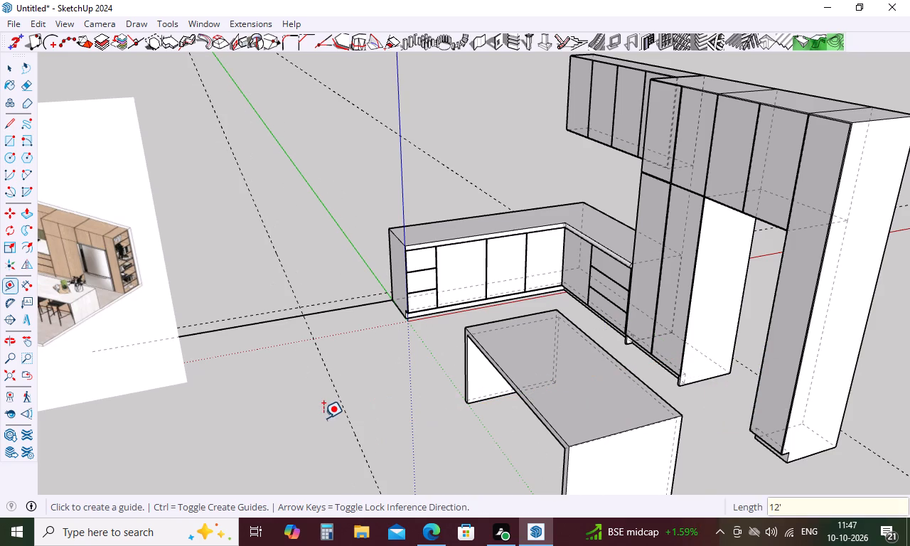
Check the distance along the floor line between the 12' guide and the end of the base cabinet run.
scroll(329, 303, up, 5)
key(space)
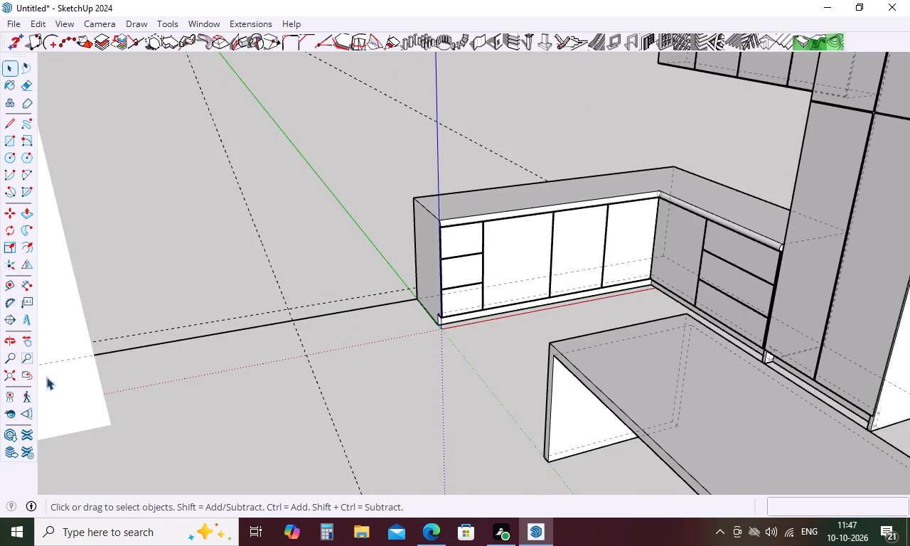
click(27, 290)
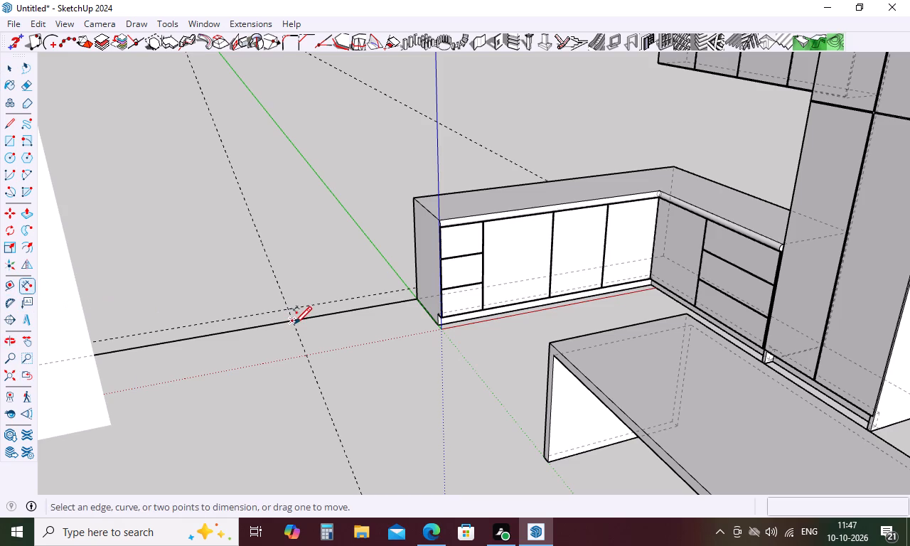
click(294, 323)
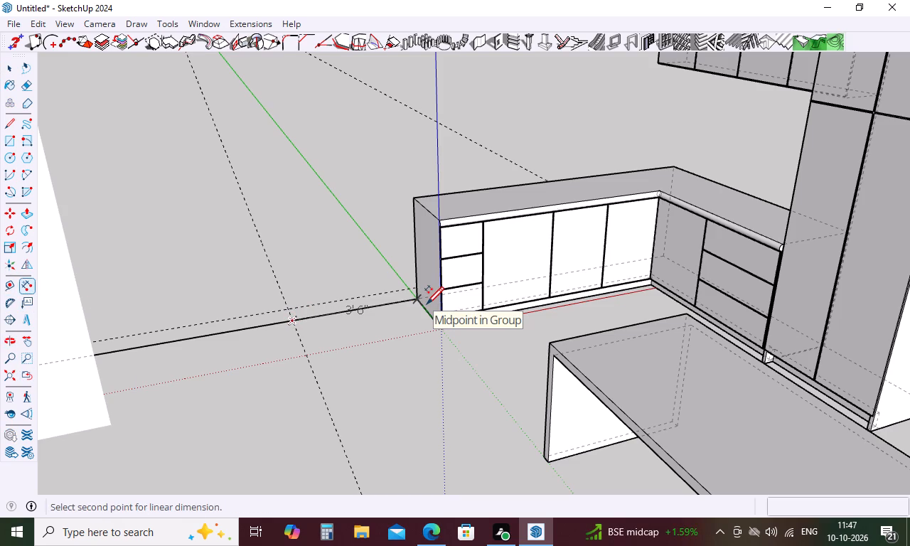
key(Escape)
scroll(241, 285, down, 9)
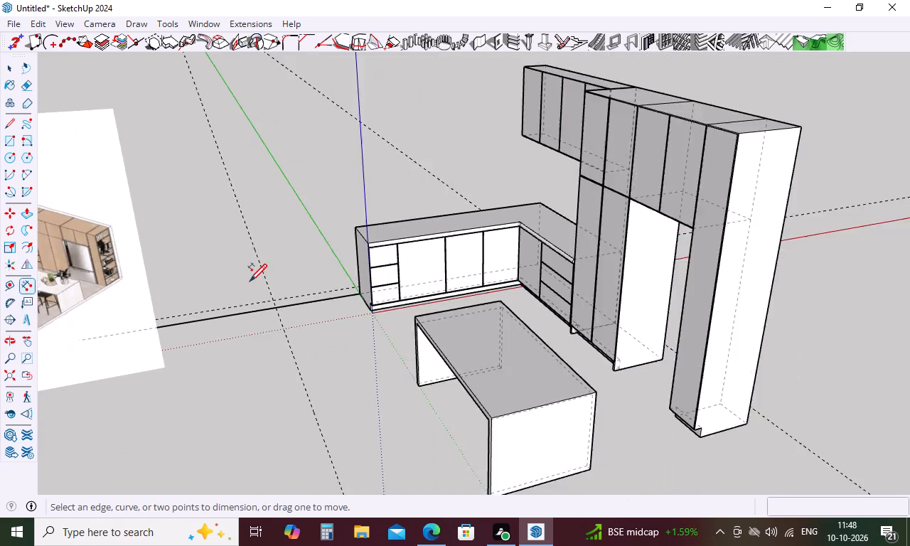
scroll(250, 280, down, 1)
middle_drag(272, 283, 301, 445)
key(Escape)
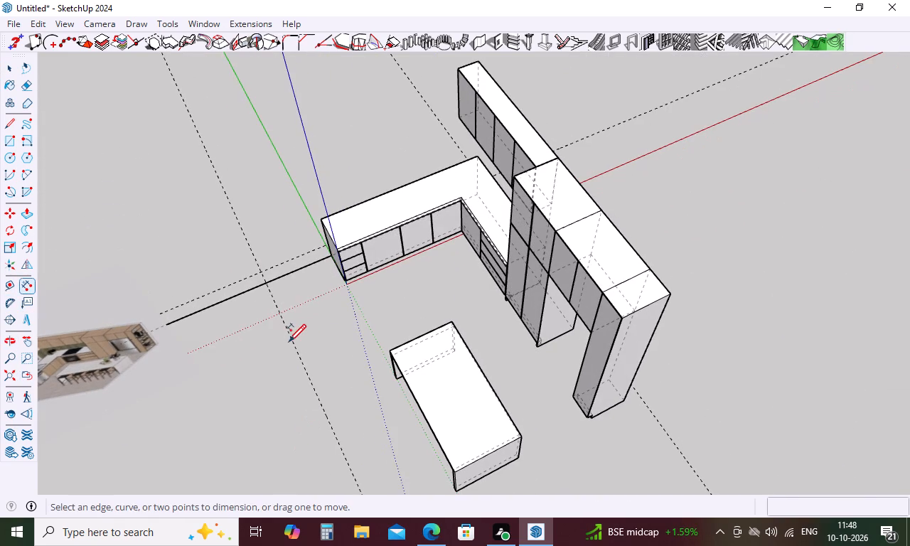
Place a guide 9" outside the 12' guide, on the side away from the tall units.
key(t)
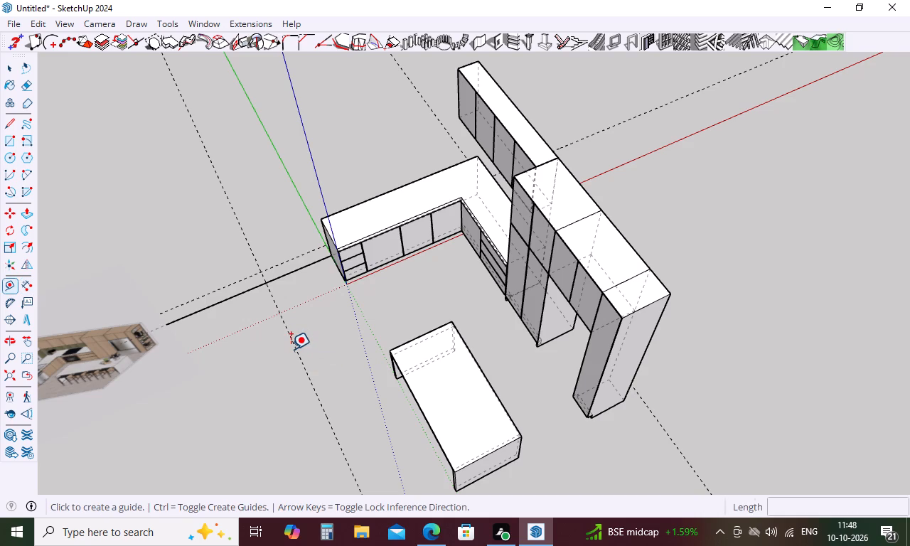
click(291, 346)
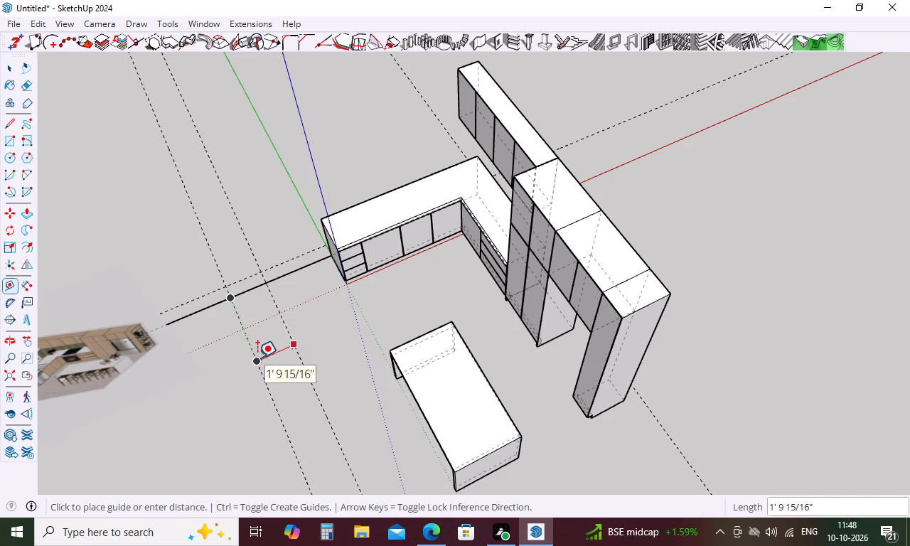
key(9)
key(Return)
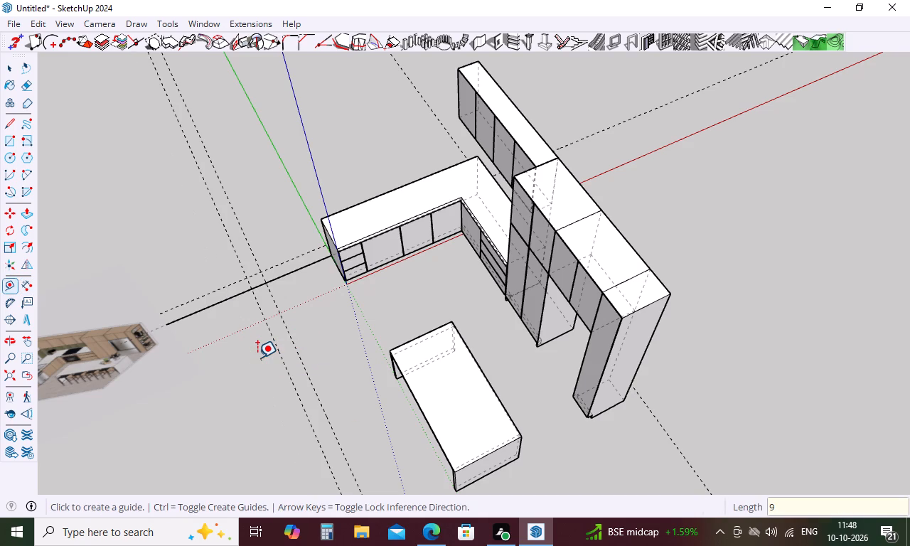
key(Escape)
Draw a 13' 6" by 9" wall footprint rectangle behind the base cabinet run, from the rear guide intersection to the outermost guide.
scroll(297, 323, down, 4)
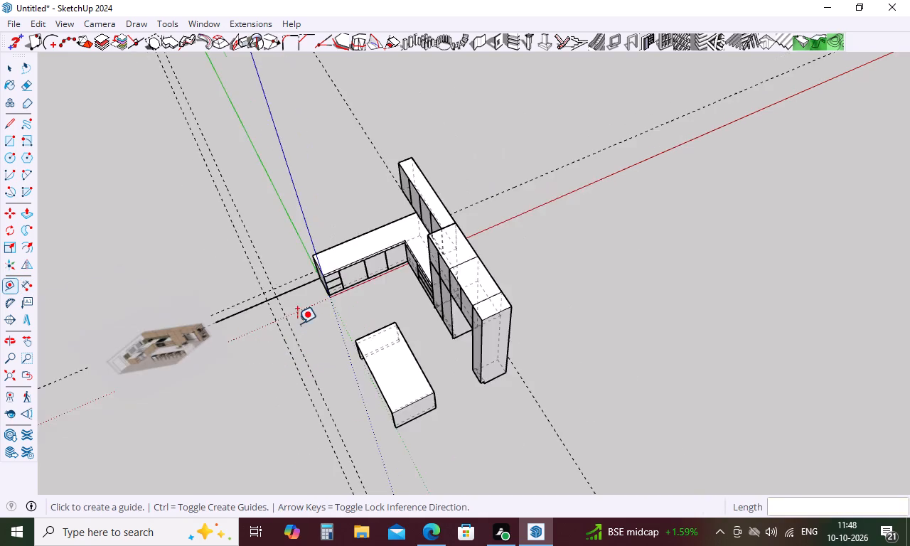
scroll(297, 323, down, 2)
middle_drag(319, 356, 685, 270)
key(Escape)
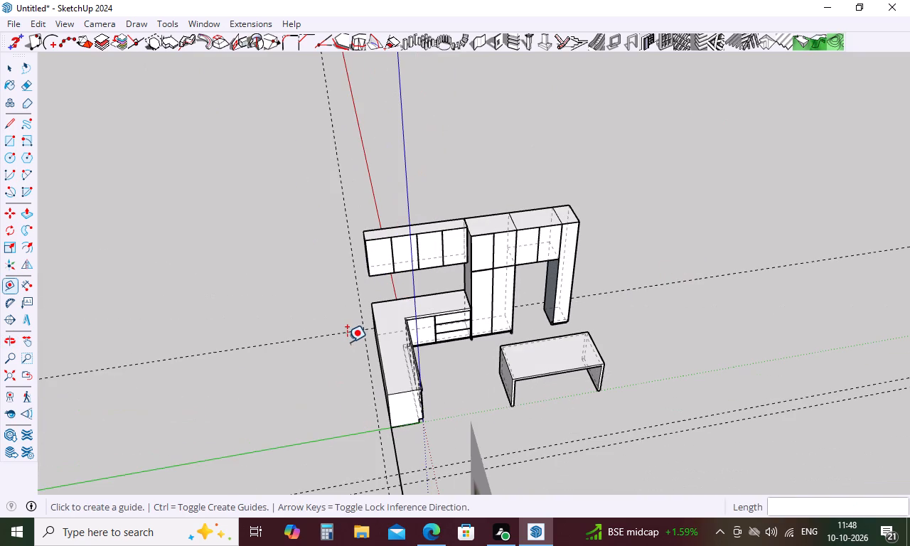
key(r)
scroll(360, 336, up, 4)
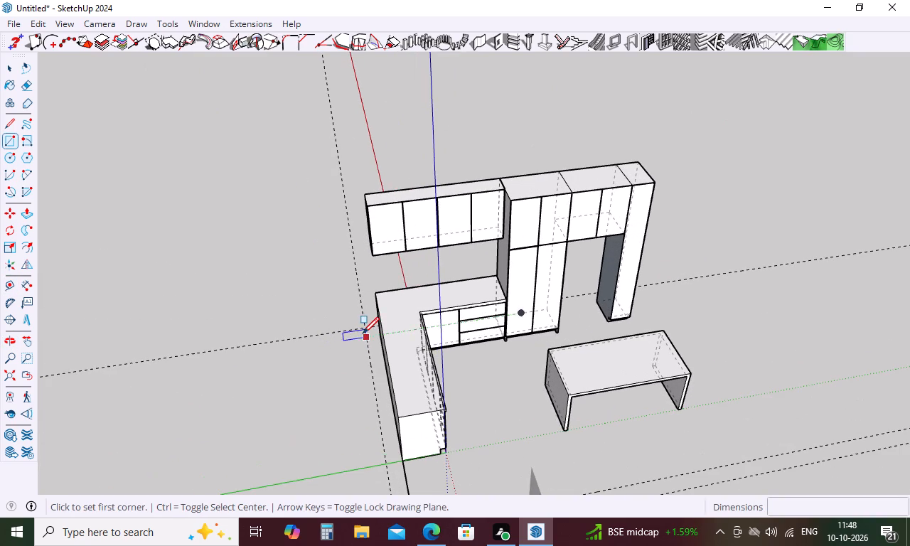
click(365, 331)
scroll(353, 296, down, 10)
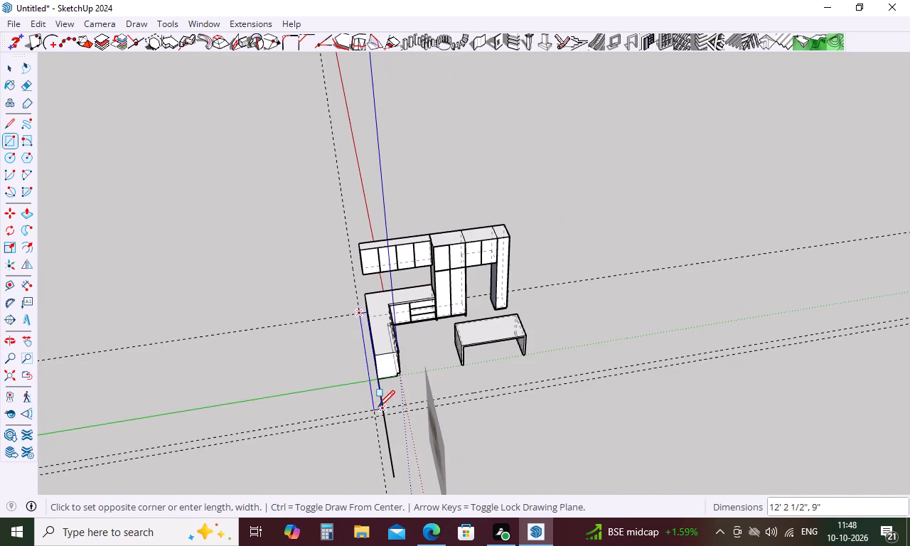
scroll(380, 422, up, 15)
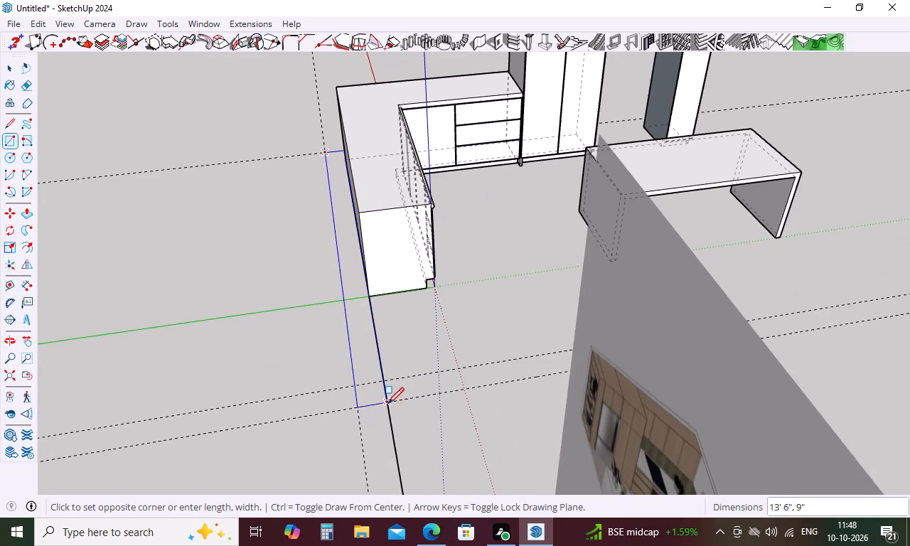
click(387, 404)
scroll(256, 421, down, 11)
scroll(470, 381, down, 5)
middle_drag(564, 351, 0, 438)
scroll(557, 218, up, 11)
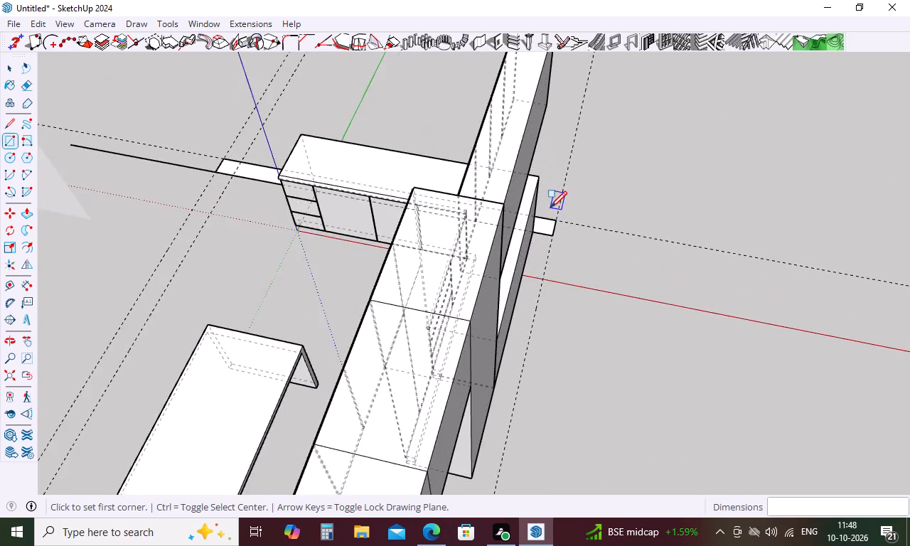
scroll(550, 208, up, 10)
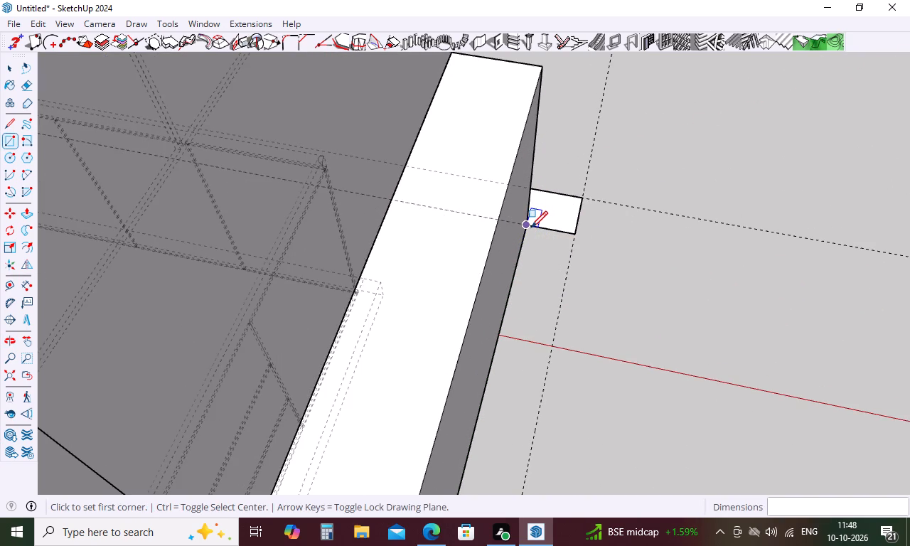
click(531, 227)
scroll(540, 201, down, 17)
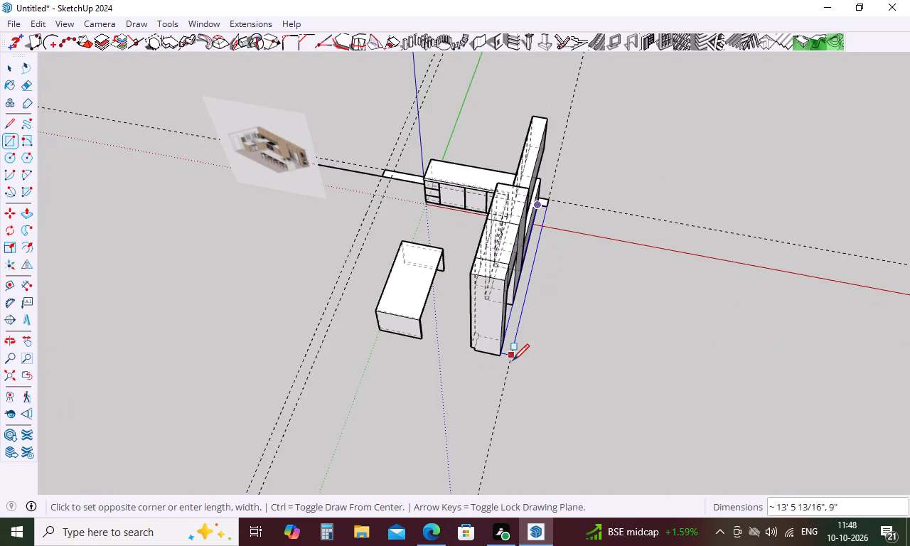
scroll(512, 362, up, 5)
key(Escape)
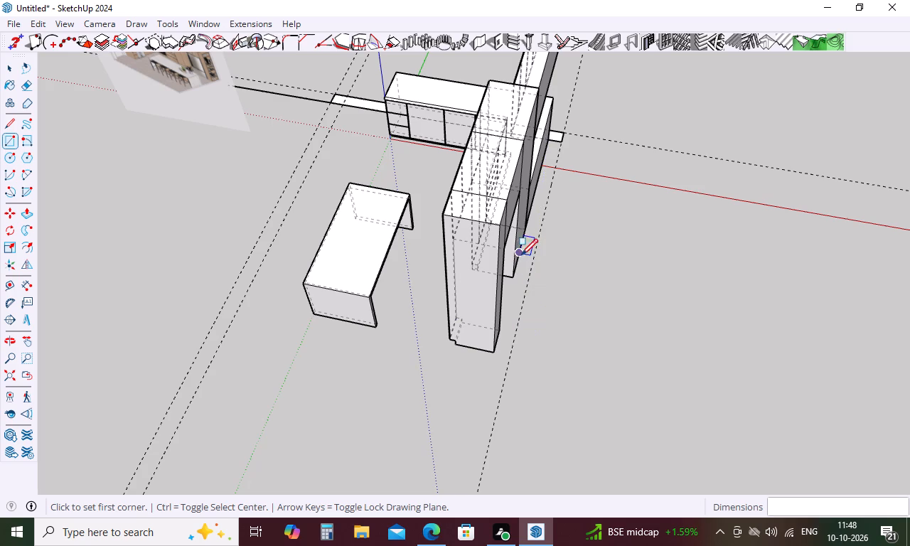
Draw a wall footprint rectangle about 13' 8" by 9" behind the tall units, from the first footprint's corner to the tall units' end.
key(r)
scroll(559, 144, up, 10)
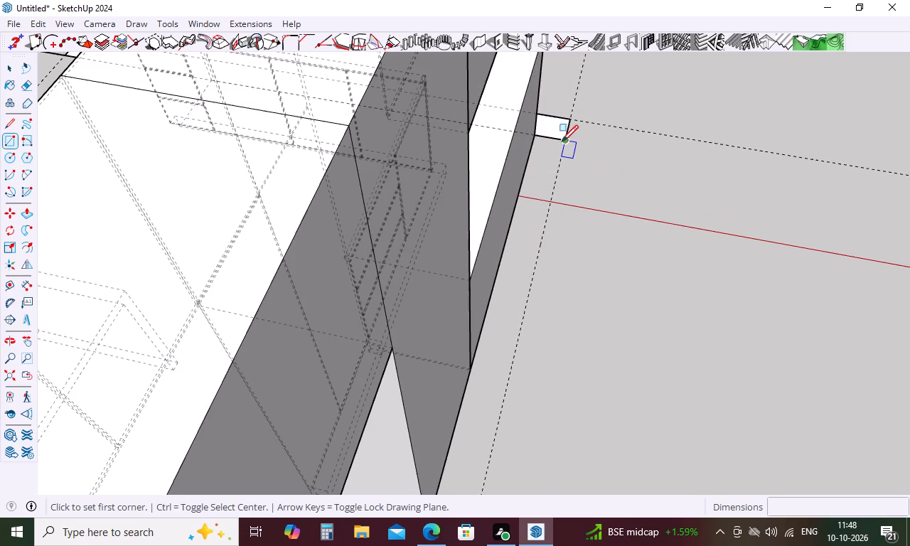
drag(562, 141, 564, 151)
scroll(540, 164, down, 10)
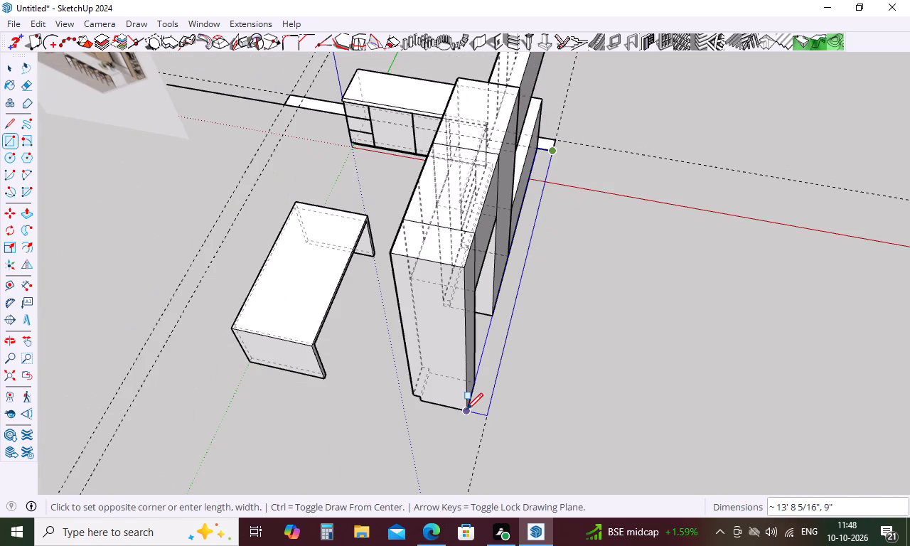
click(466, 410)
key(Escape)
scroll(504, 413, down, 4)
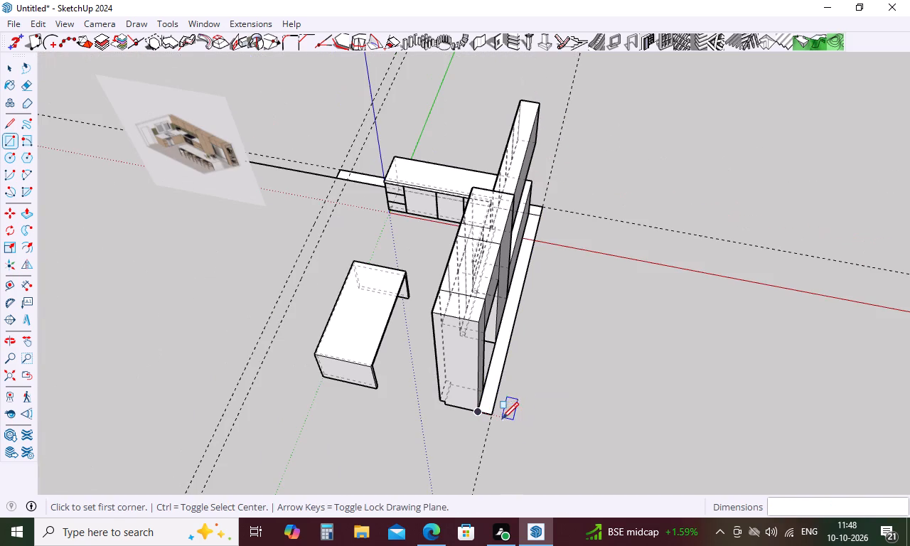
Push/Pull the wall footprint behind the tall units up to a height of 9'.
key(p)
click(483, 409)
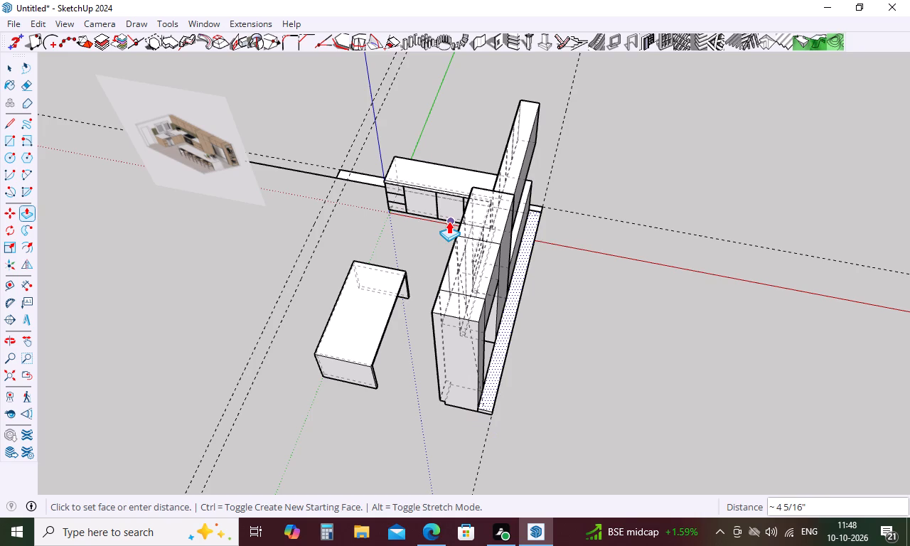
middle_drag(500, 213, 598, 188)
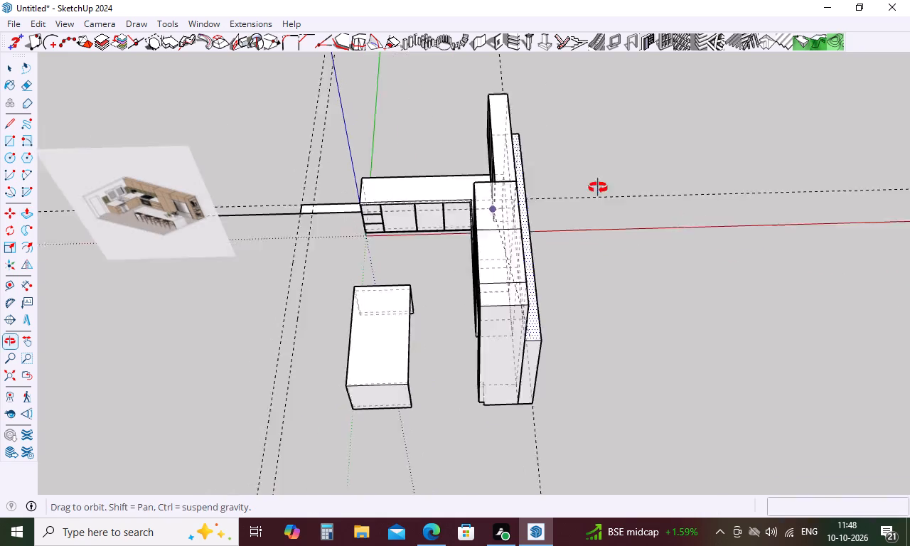
middle_drag(598, 188, 614, 168)
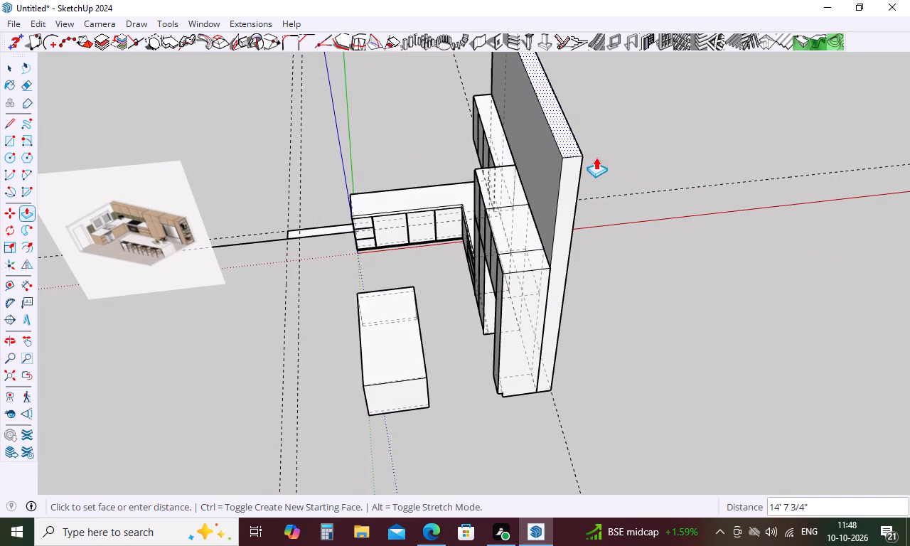
key(9)
key(apostrophe)
key(Return)
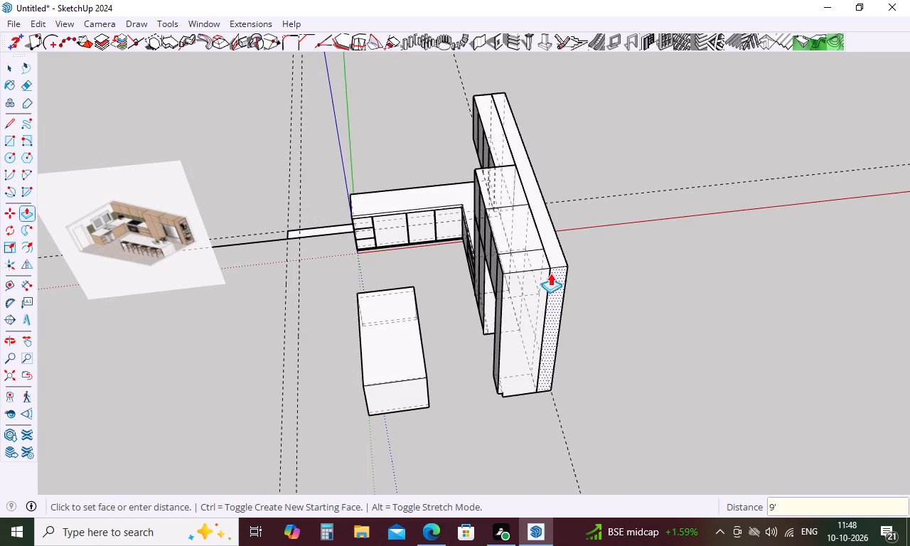
Extrude the wall footprint behind the base cabinet run by the same 9' height.
middle_drag(552, 315, 751, 329)
double_click(256, 338)
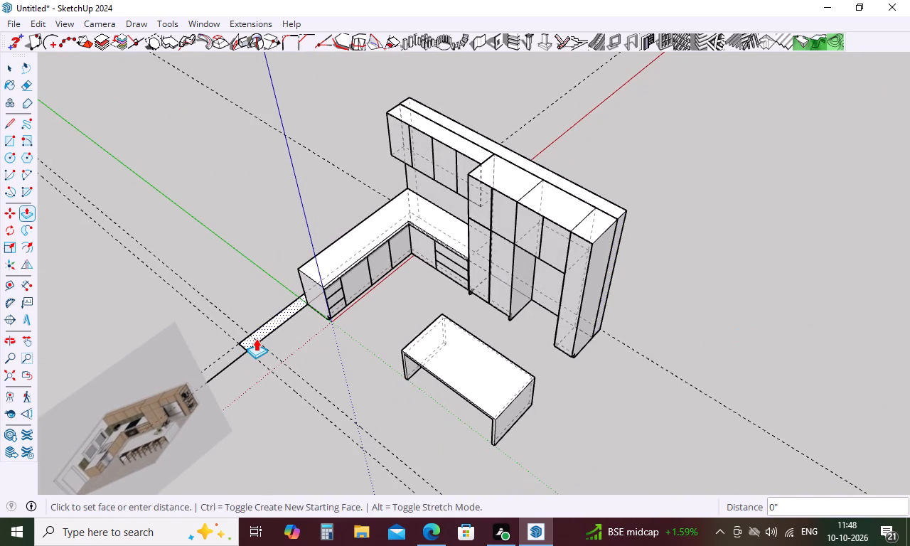
scroll(289, 356, down, 4)
middle_drag(296, 370, 419, 348)
key(Escape)
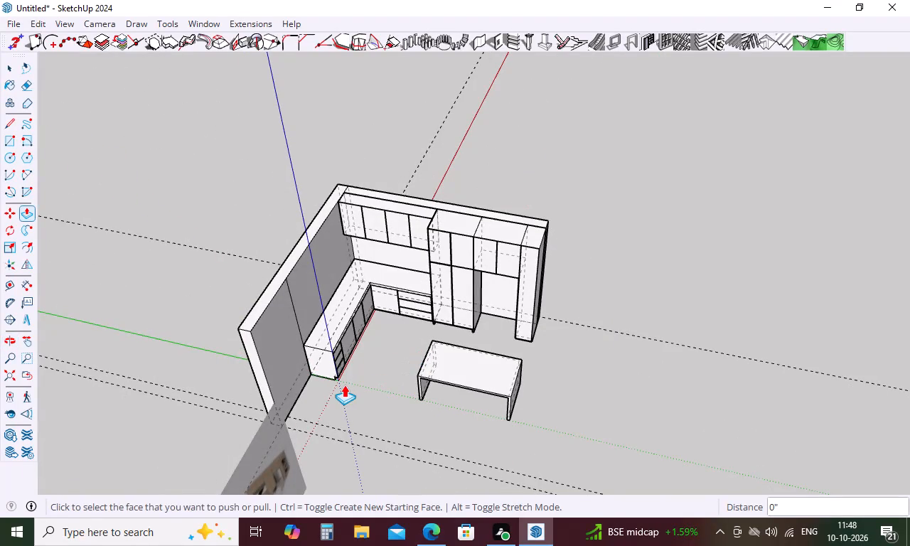
Erase the vertical seam line on the inner face of the wall behind the base cabinet run.
scroll(338, 353, up, 5)
middle_drag(358, 338, 359, 220)
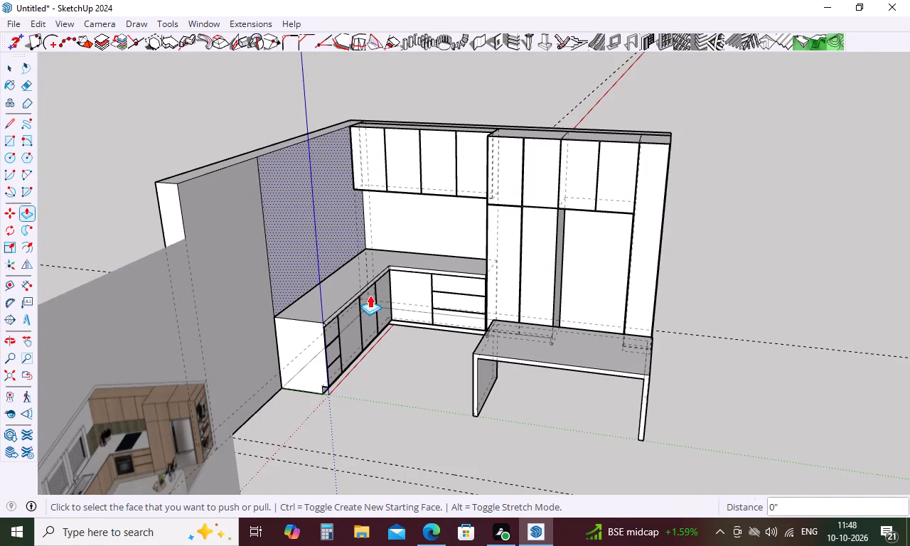
key(e)
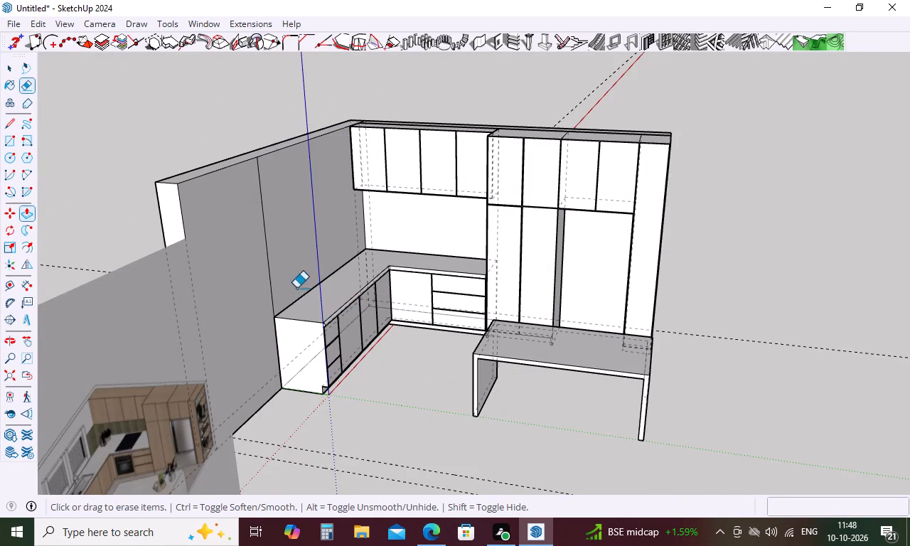
click(265, 232)
Turn off the dashed display of the model's hidden back edges.
scroll(266, 287, down, 4)
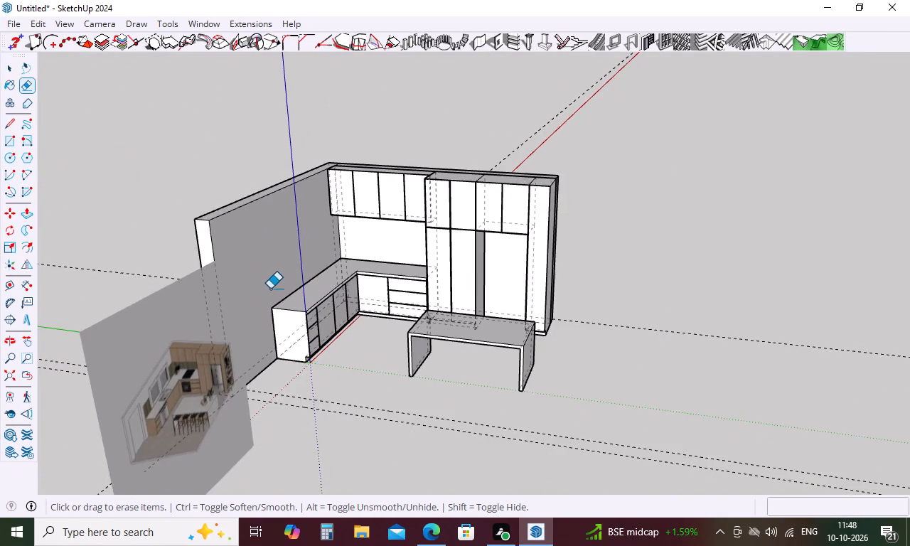
middle_drag(272, 296, 122, 373)
key(k)
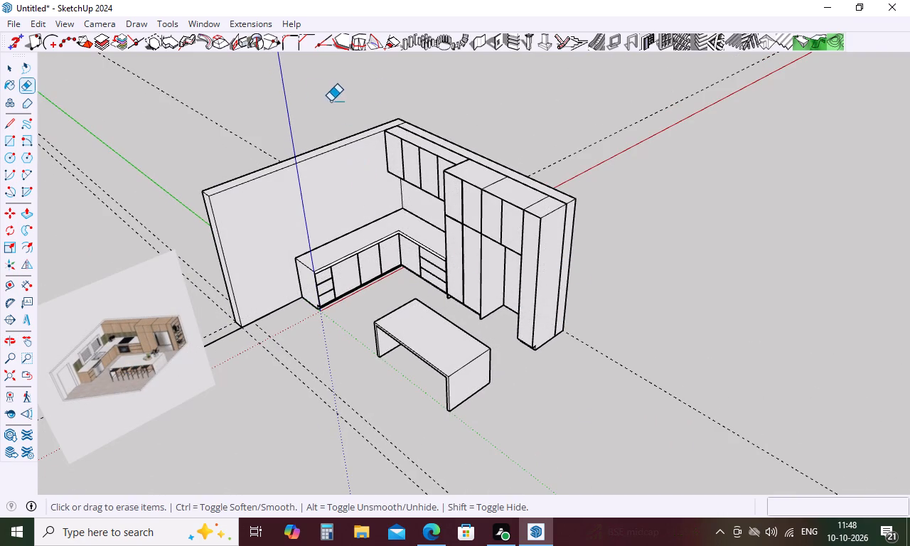
Erase the seam edges on the top and the outer face at the corner where the two walls meet.
scroll(396, 98, up, 15)
click(403, 148)
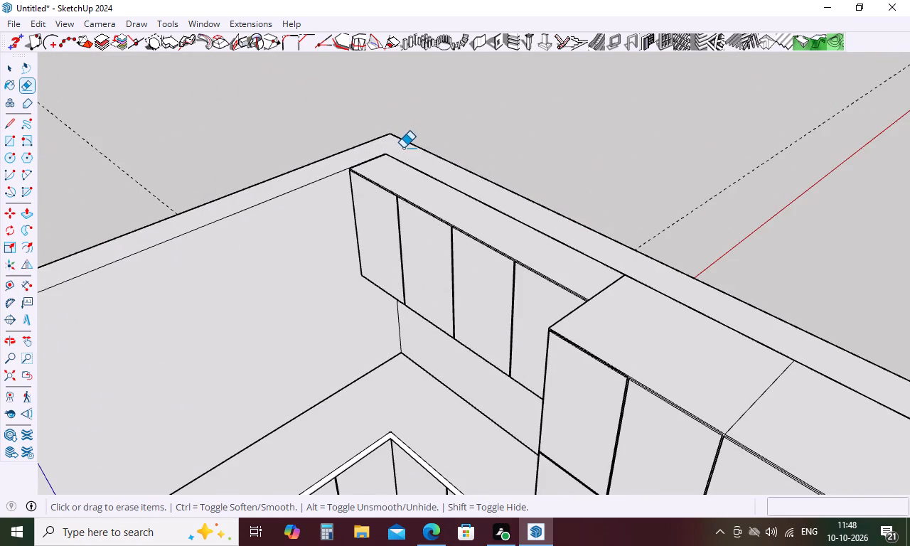
scroll(403, 148, down, 12)
middle_drag(370, 237, 702, 254)
middle_drag(455, 273, 707, 205)
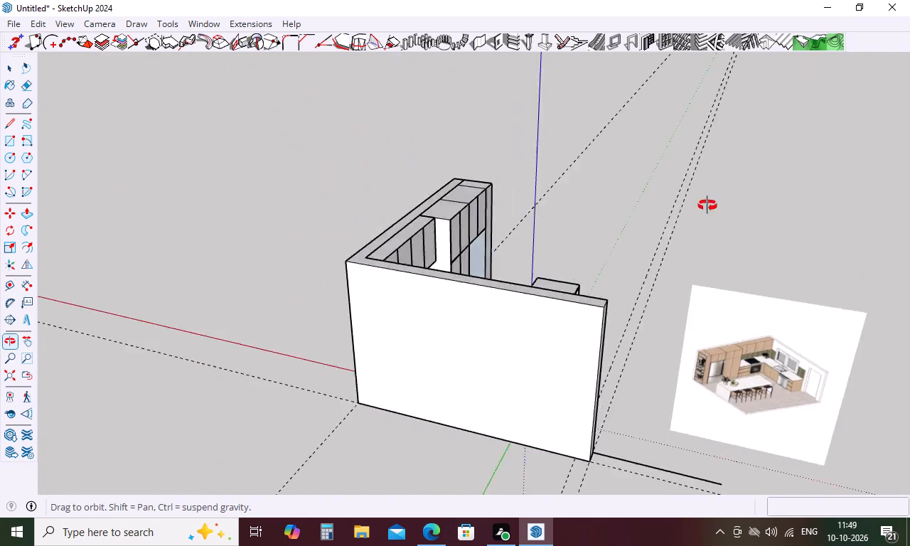
middle_drag(707, 205, 707, 205)
middle_drag(373, 293, 632, 218)
scroll(469, 250, up, 5)
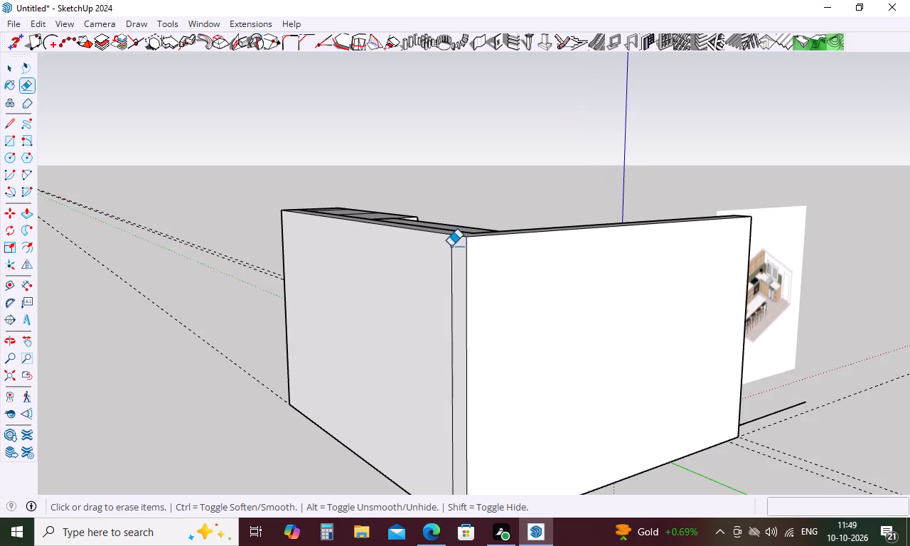
click(452, 244)
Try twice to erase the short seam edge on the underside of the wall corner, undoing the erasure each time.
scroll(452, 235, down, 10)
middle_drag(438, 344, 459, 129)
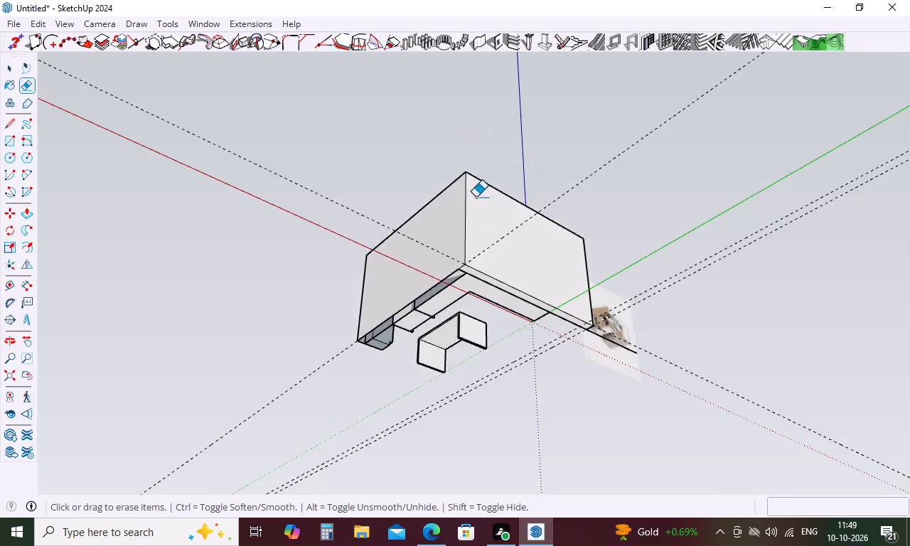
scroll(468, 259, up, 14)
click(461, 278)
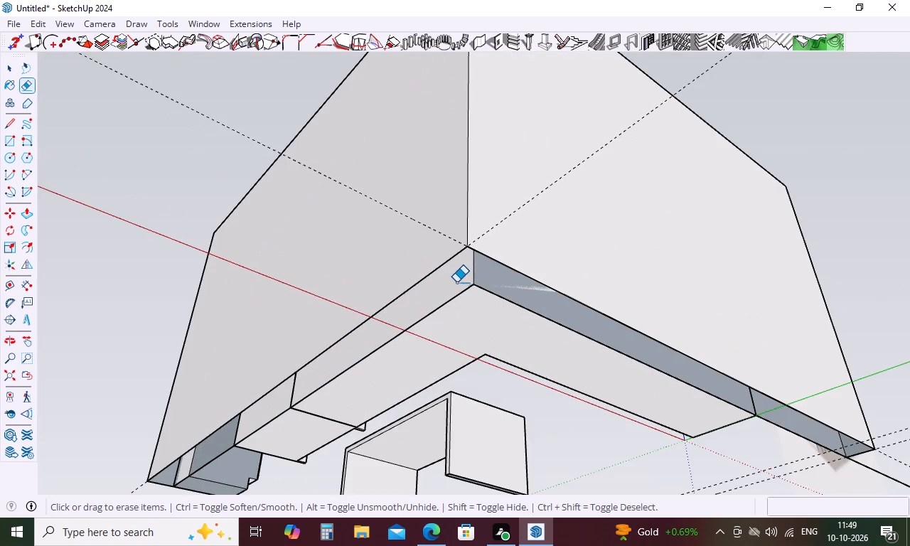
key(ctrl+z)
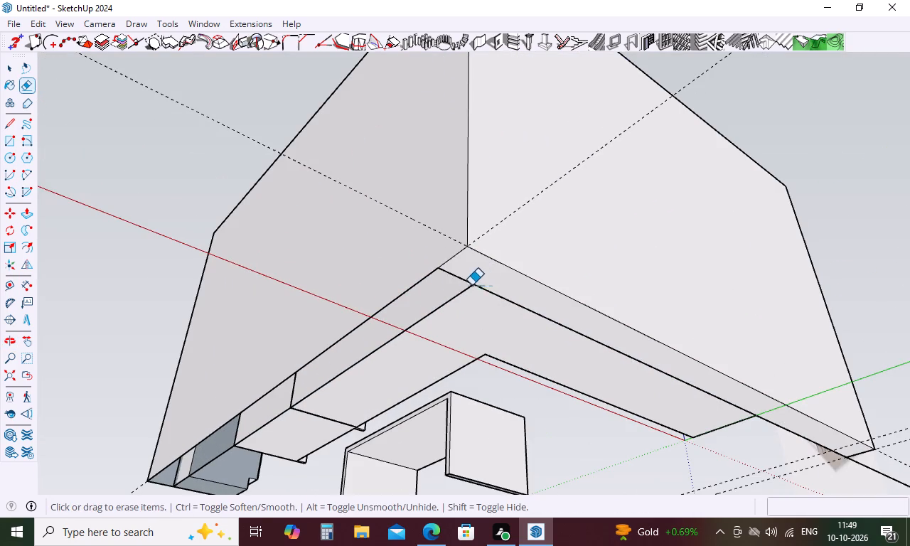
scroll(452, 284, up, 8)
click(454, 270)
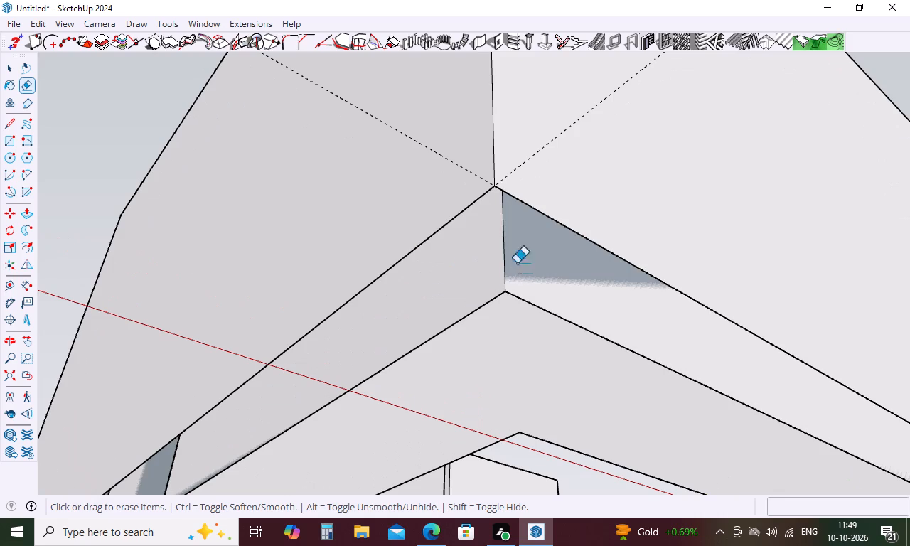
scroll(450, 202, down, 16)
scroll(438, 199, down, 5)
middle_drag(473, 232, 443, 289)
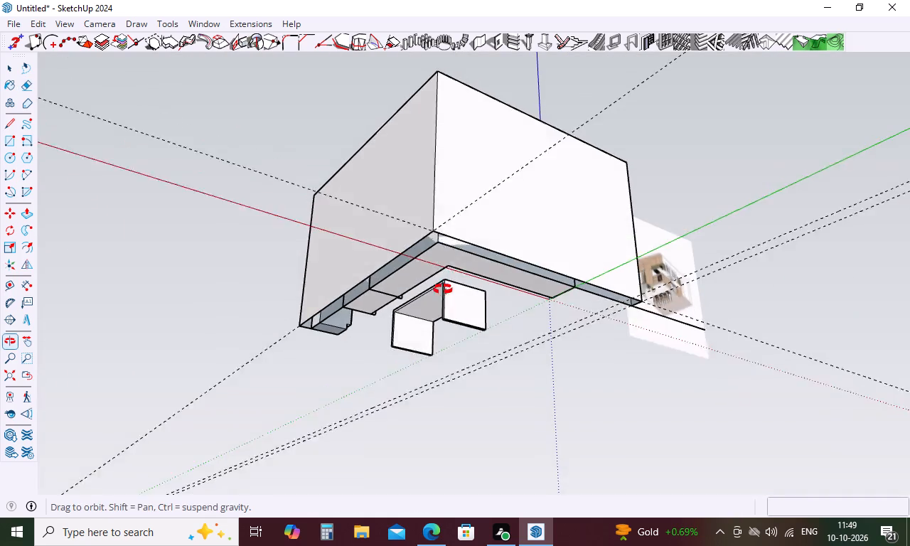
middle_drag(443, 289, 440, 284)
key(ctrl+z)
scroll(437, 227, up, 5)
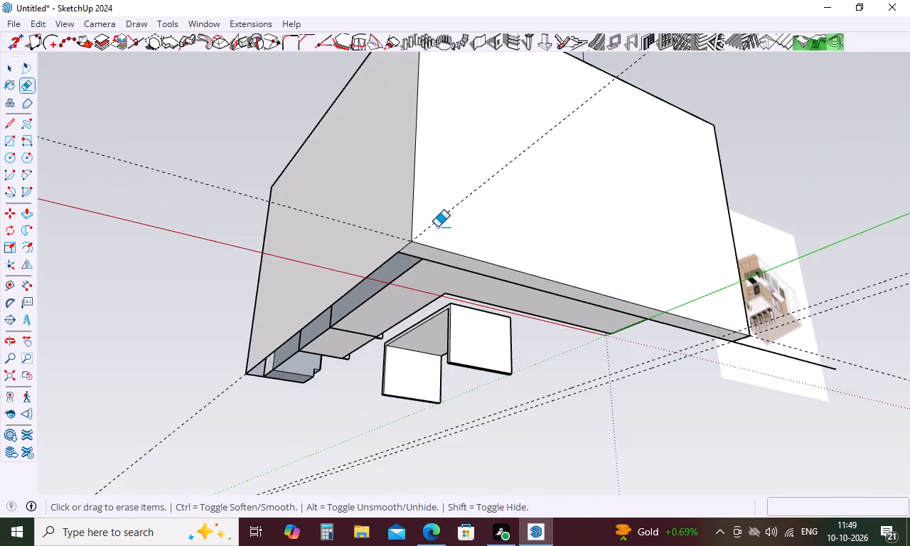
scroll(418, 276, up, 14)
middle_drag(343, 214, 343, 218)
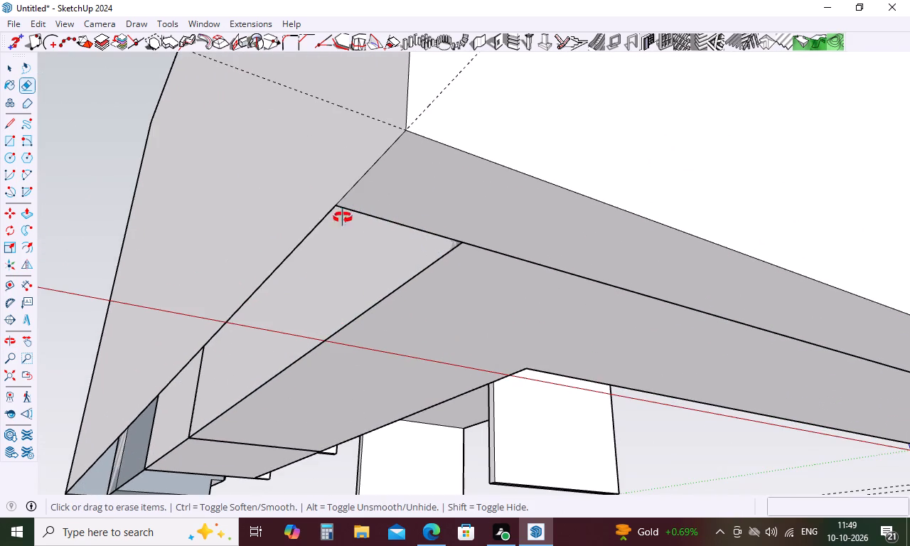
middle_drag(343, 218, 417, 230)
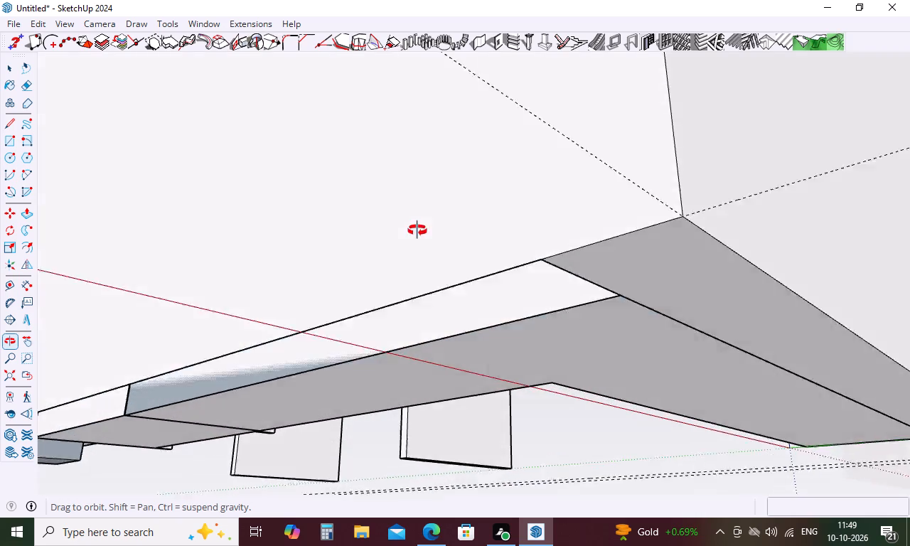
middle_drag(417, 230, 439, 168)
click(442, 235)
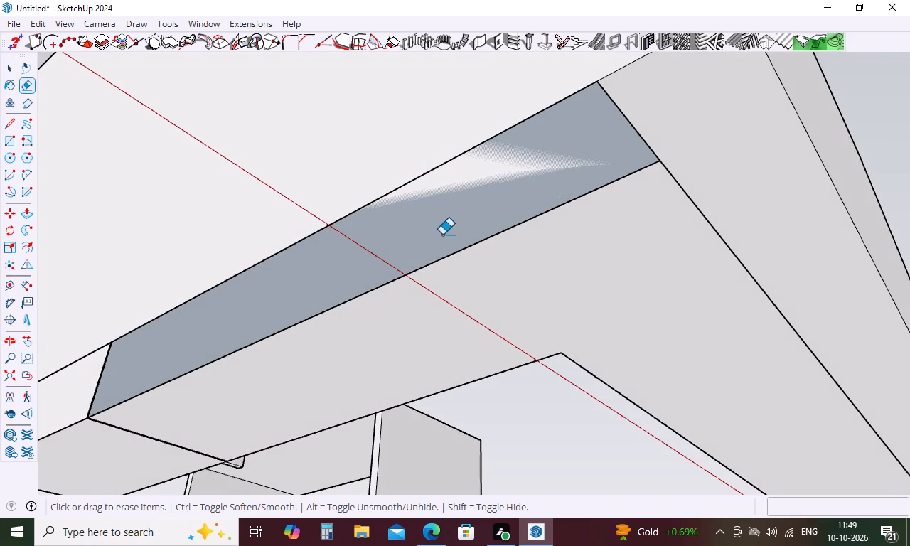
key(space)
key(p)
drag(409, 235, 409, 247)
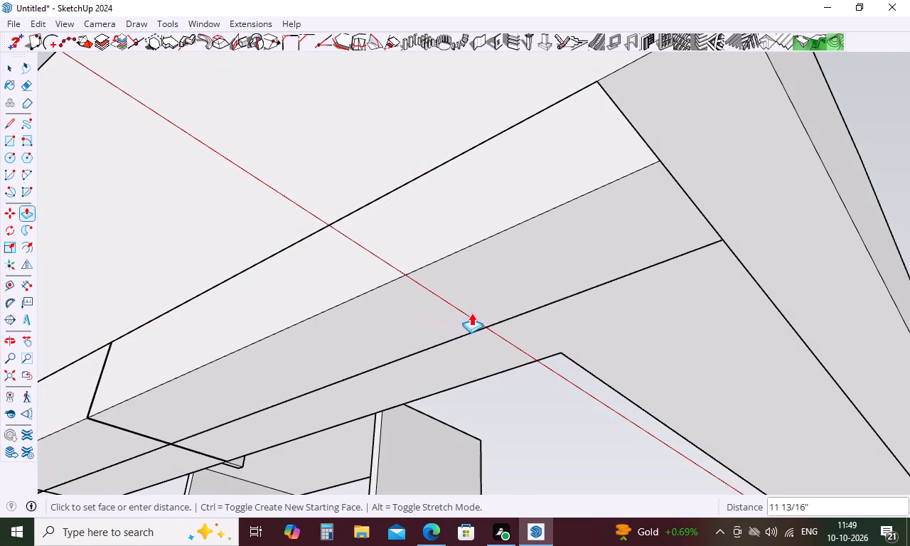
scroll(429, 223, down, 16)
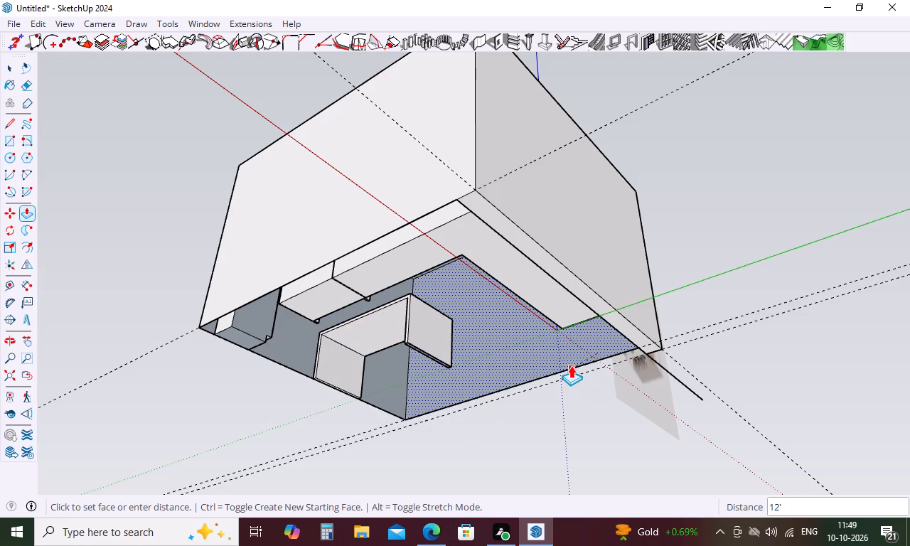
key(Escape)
Close the open underside of the wall behind the tall cabinets with a rectangle about 13' 8 5/16" by 9".
middle_drag(317, 259, 355, 314)
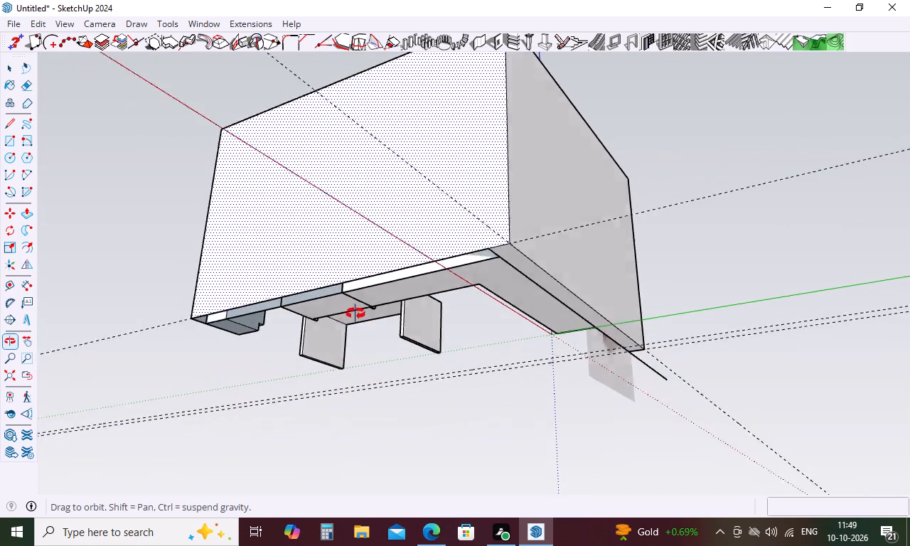
middle_drag(355, 314, 368, 308)
scroll(262, 291, up, 5)
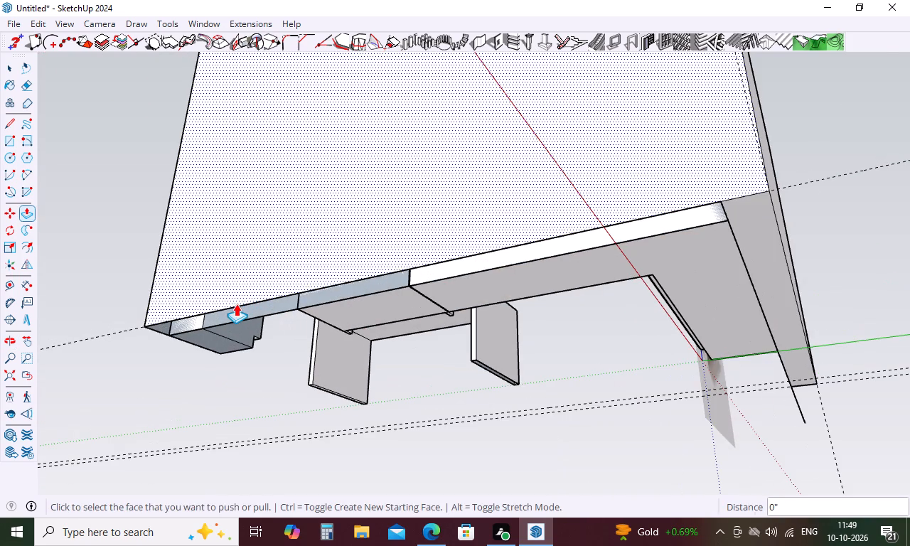
key(r)
click(164, 336)
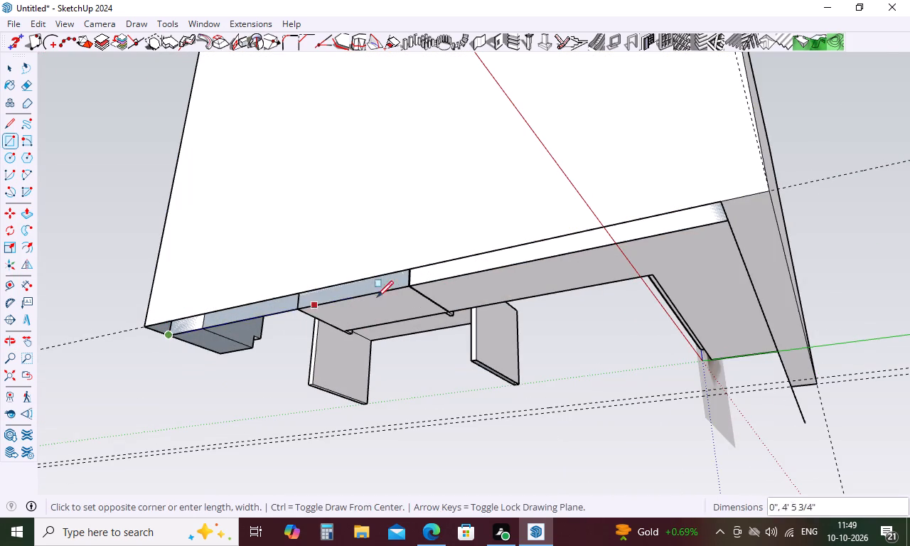
click(716, 205)
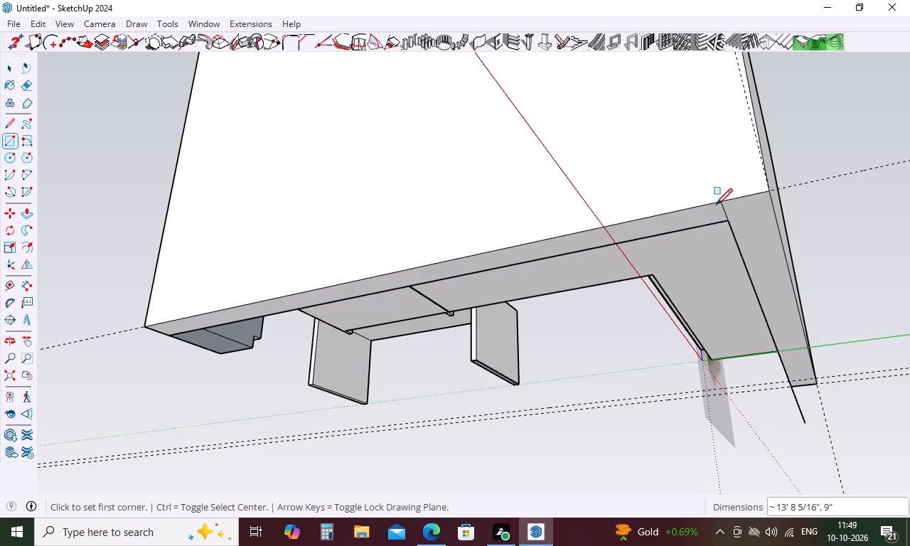
key(Escape)
Erase the short seam edge on the underside where the two walls meet.
key(e)
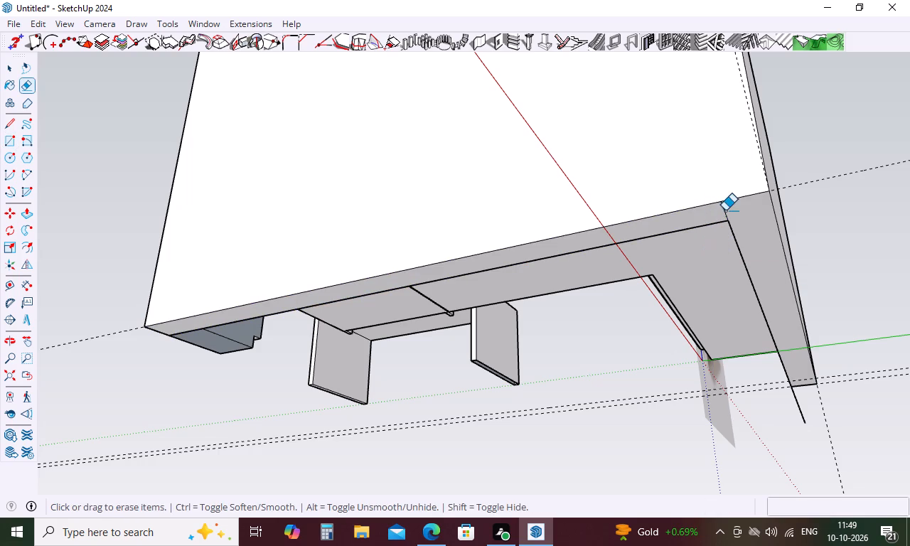
click(725, 215)
Erase the stray floor line extending past the free end of the wall behind the base cabinets.
scroll(498, 235, down, 11)
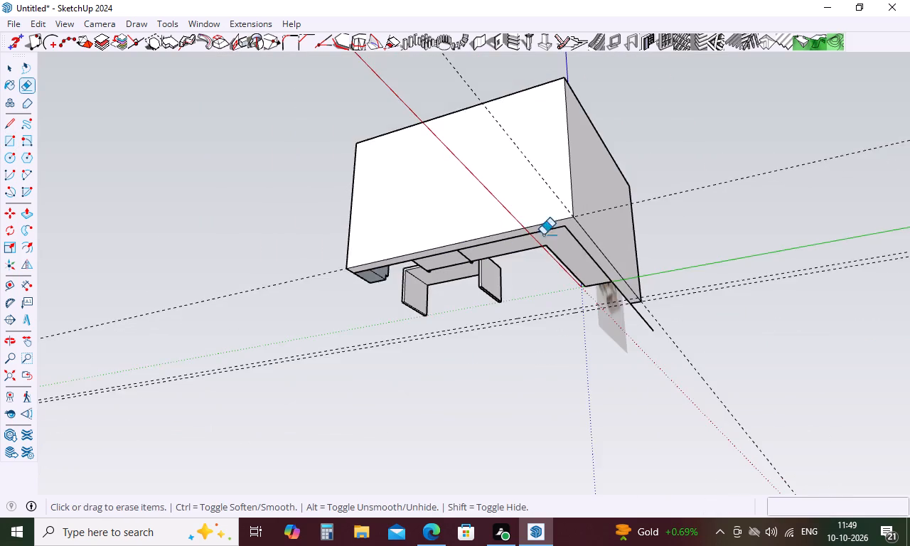
middle_drag(543, 235, 0, 380)
middle_drag(547, 311, 477, 378)
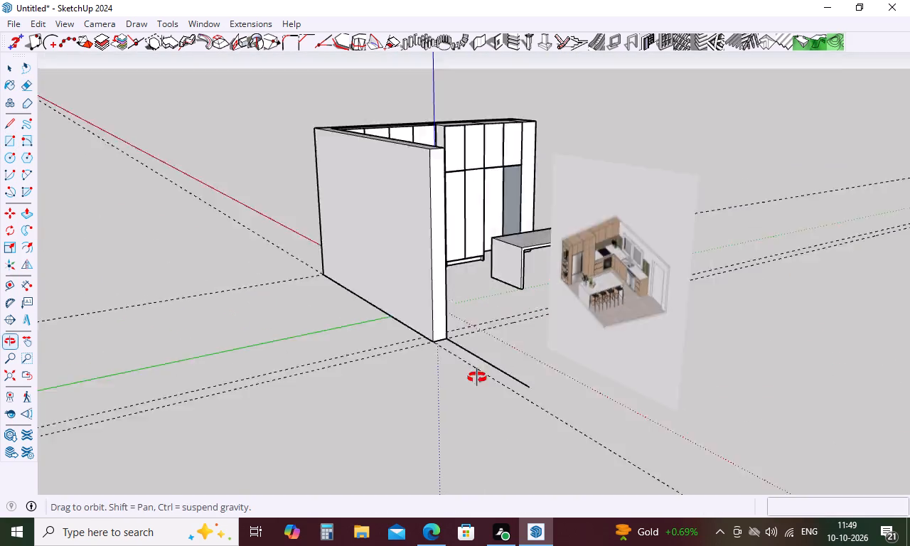
middle_drag(477, 378, 47, 395)
scroll(368, 262, up, 6)
middle_drag(363, 289, 277, 329)
scroll(386, 281, down, 5)
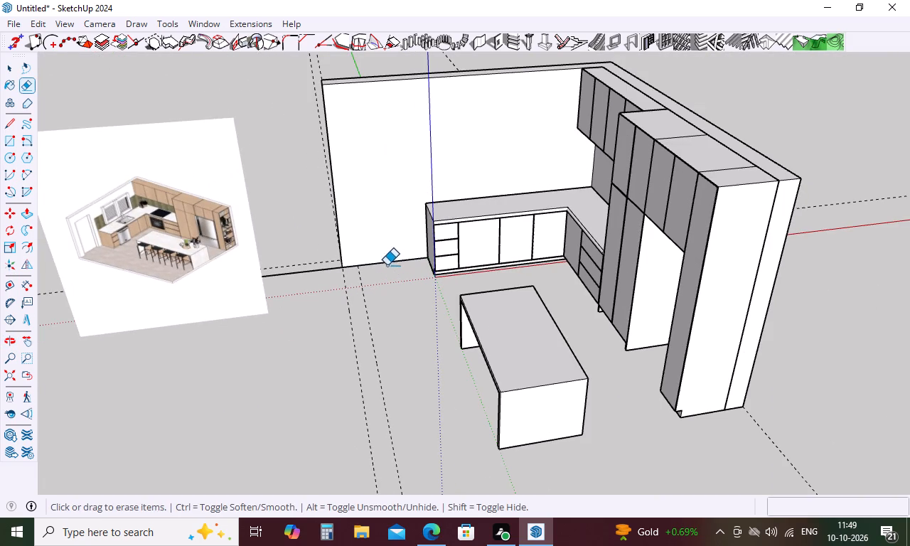
click(312, 272)
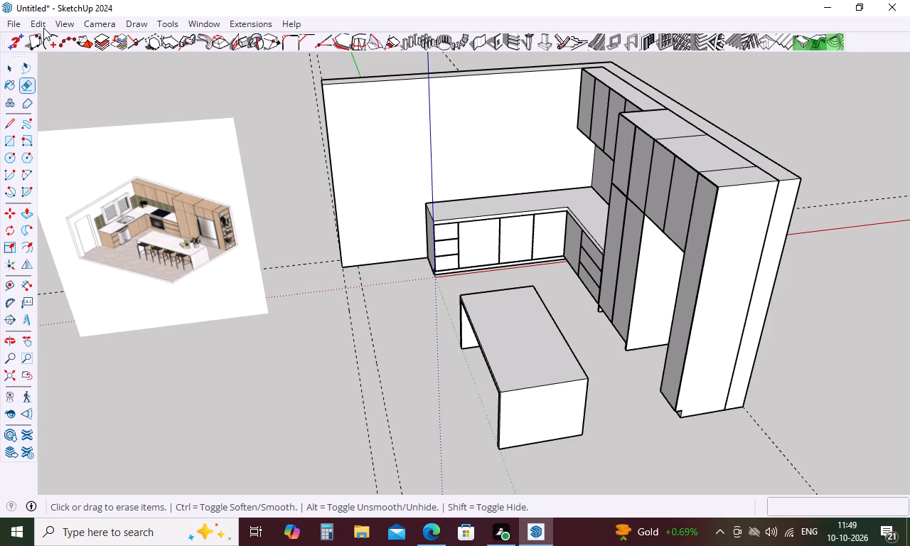
Delete all guide lines from the model.
click(41, 28)
click(82, 171)
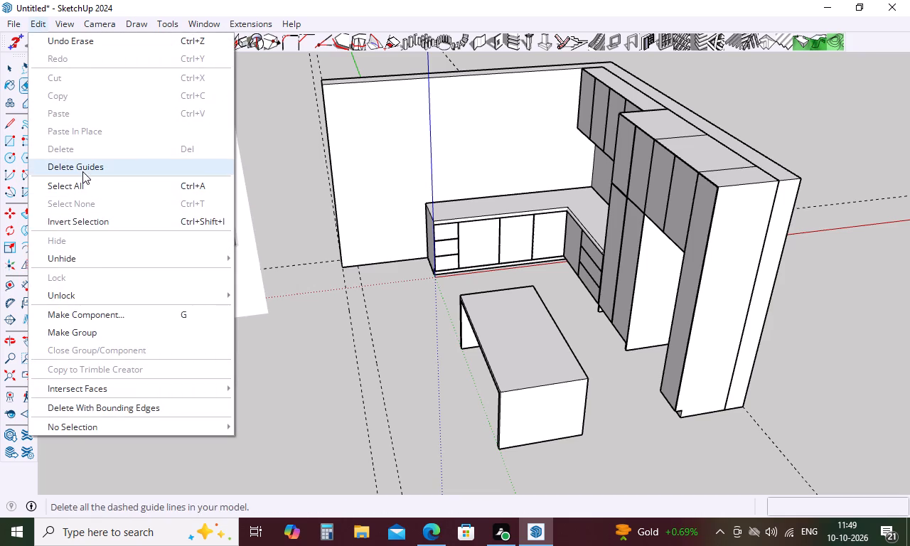
Place a vertical guide on the wall 9" from the back edge of the base cabinet's exposed side.
scroll(467, 241, up, 5)
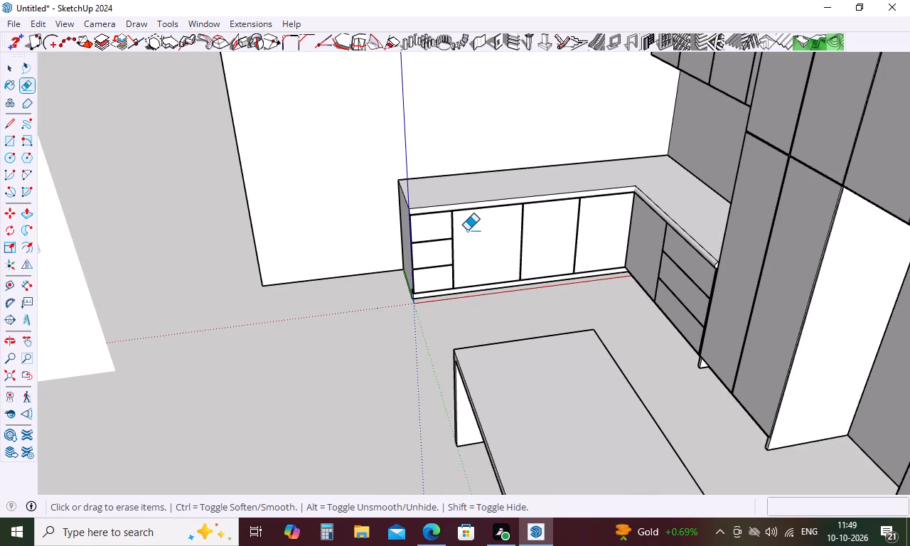
key(Escape)
key(t)
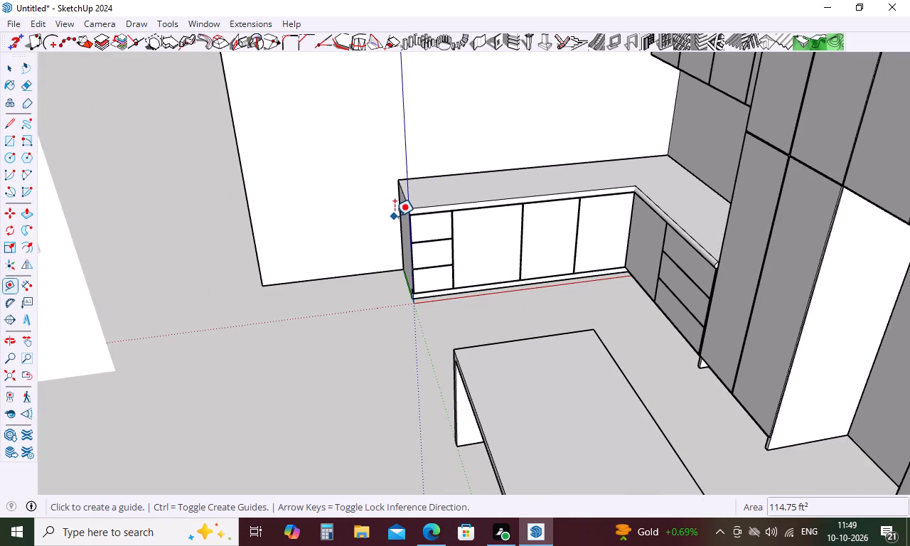
click(397, 210)
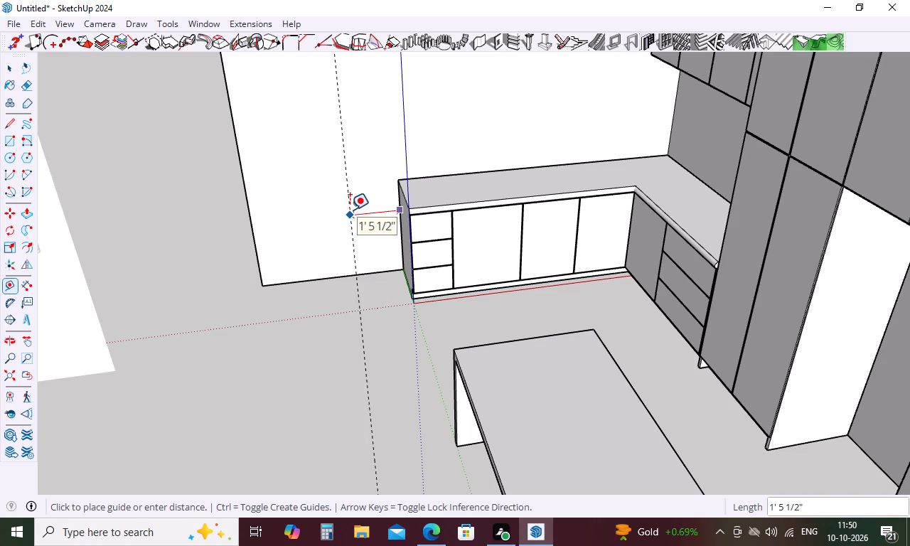
key(9)
key(Return)
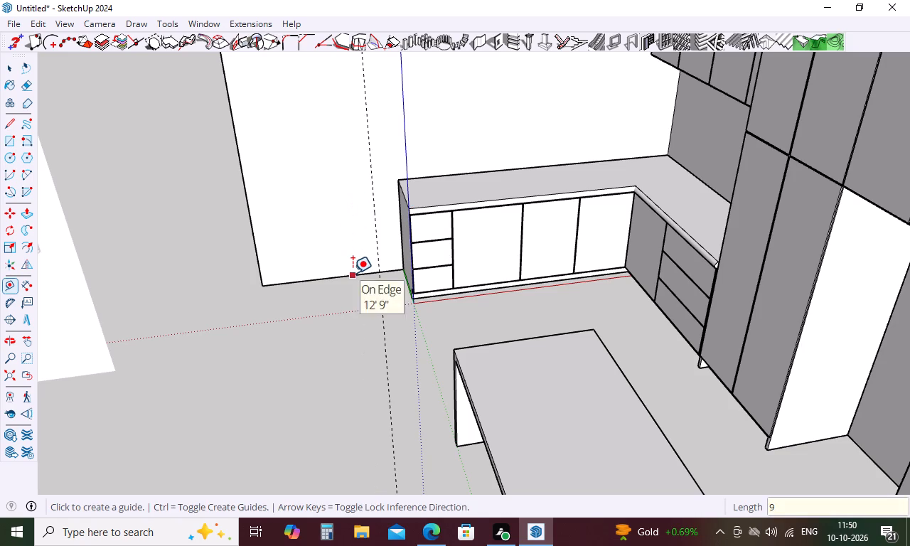
key(Escape)
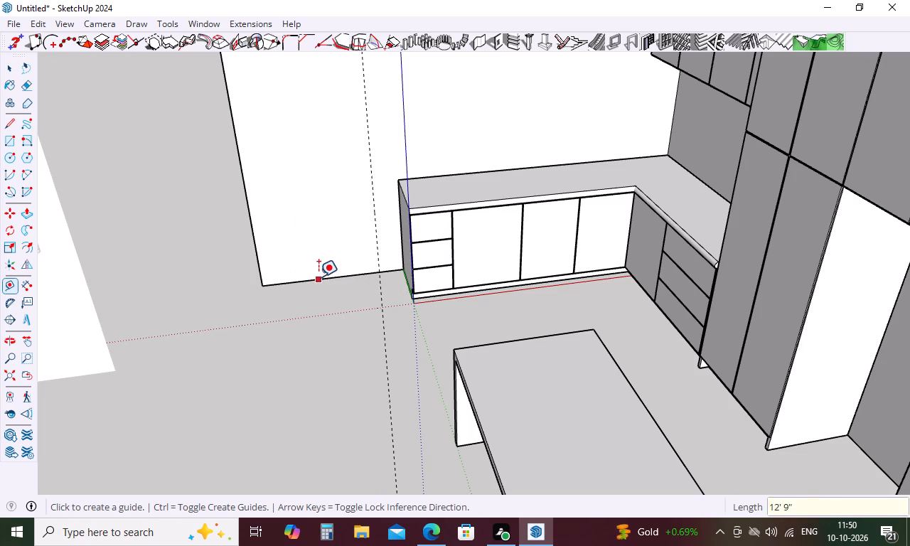
Place a second vertical guide 2'6" from the first one, towards the wall's free end.
click(373, 215)
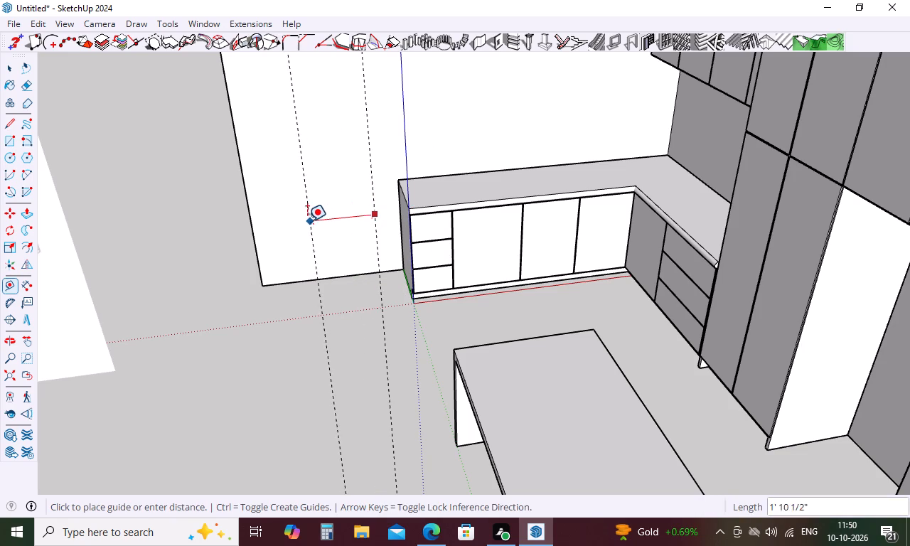
text(2')
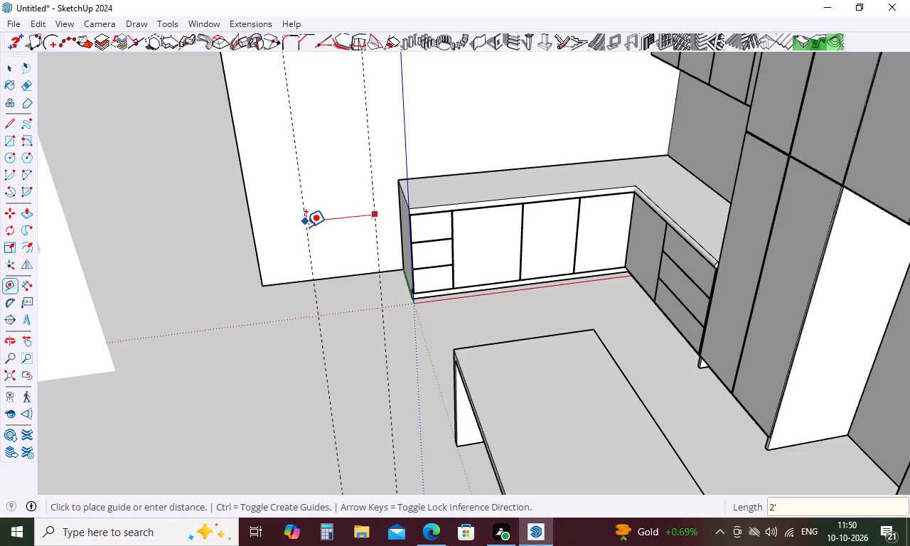
text(6")
key(Return)
key(bracketright)
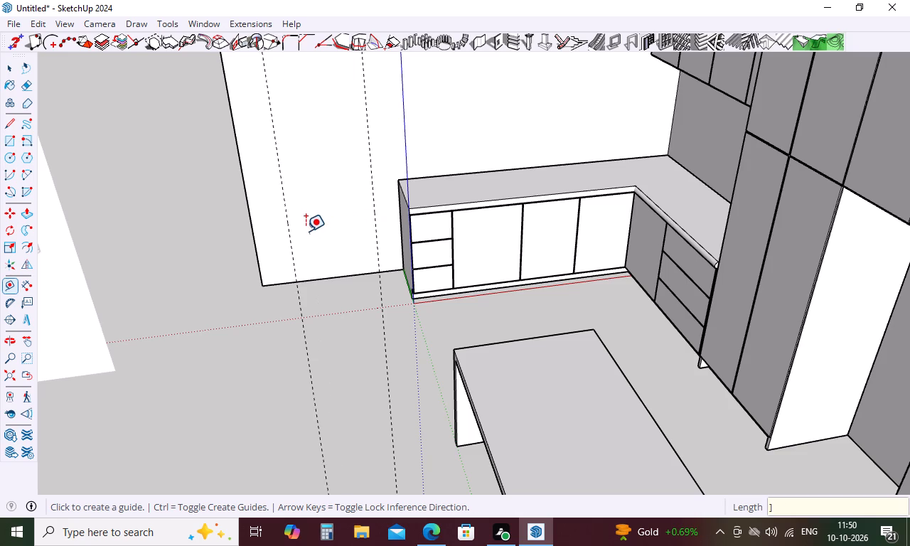
key(Escape)
Cut a 2.5' wide by 7' high door opening at floor level between the two vertical guides with the Create Wall Opening tool.
scroll(218, 35, down, 9)
scroll(143, 149, down, 4)
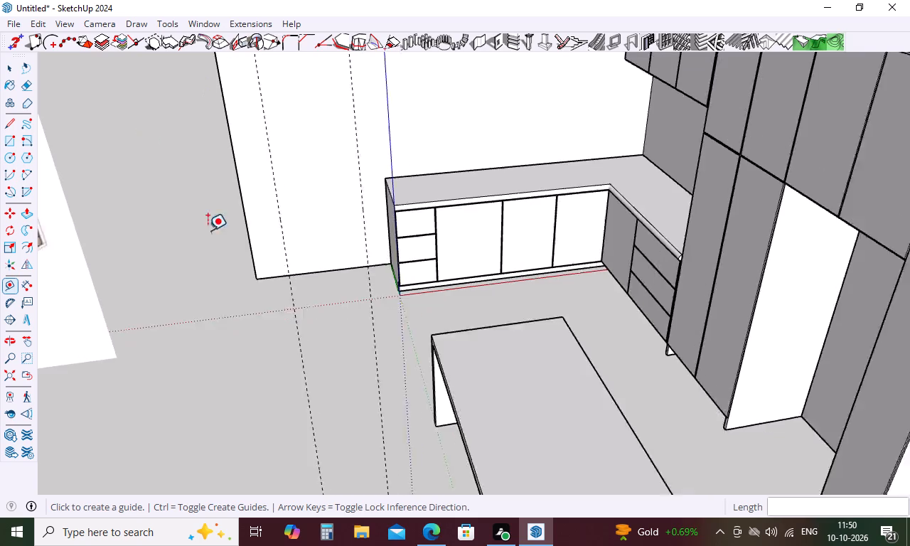
scroll(208, 230, down, 1)
scroll(325, 323, down, 6)
scroll(49, 250, up, 8)
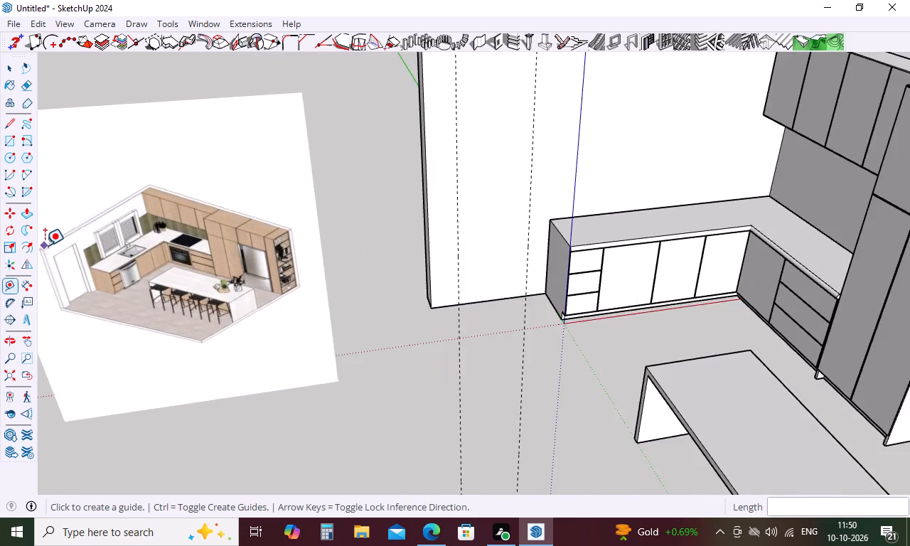
scroll(45, 245, up, 3)
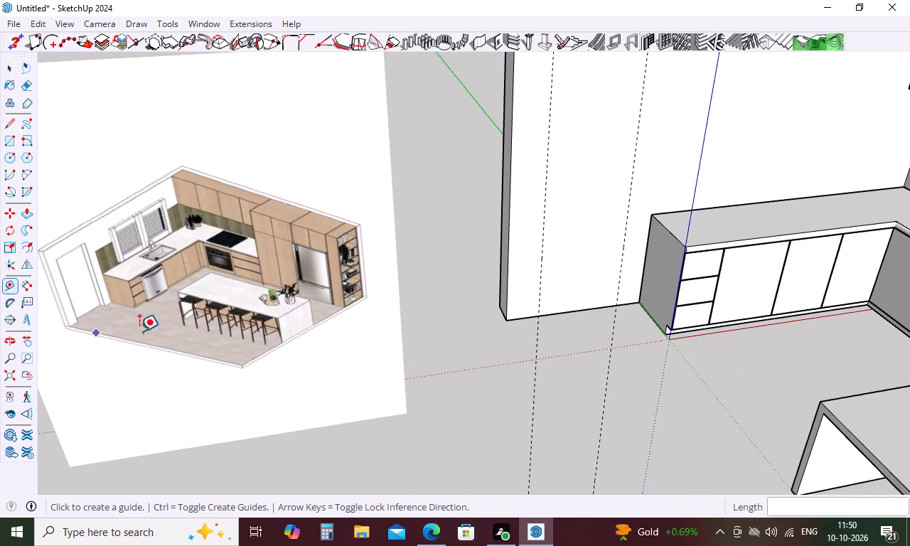
scroll(188, 381, down, 5)
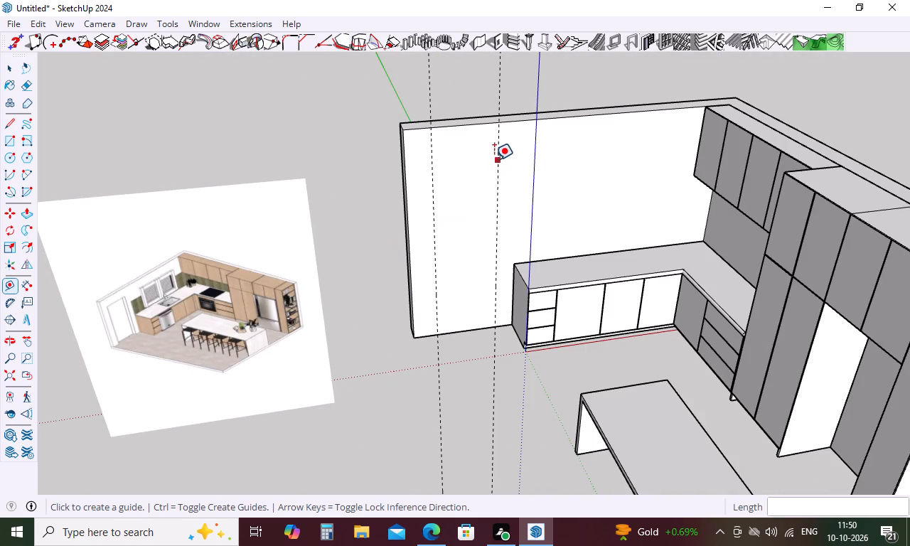
click(495, 48)
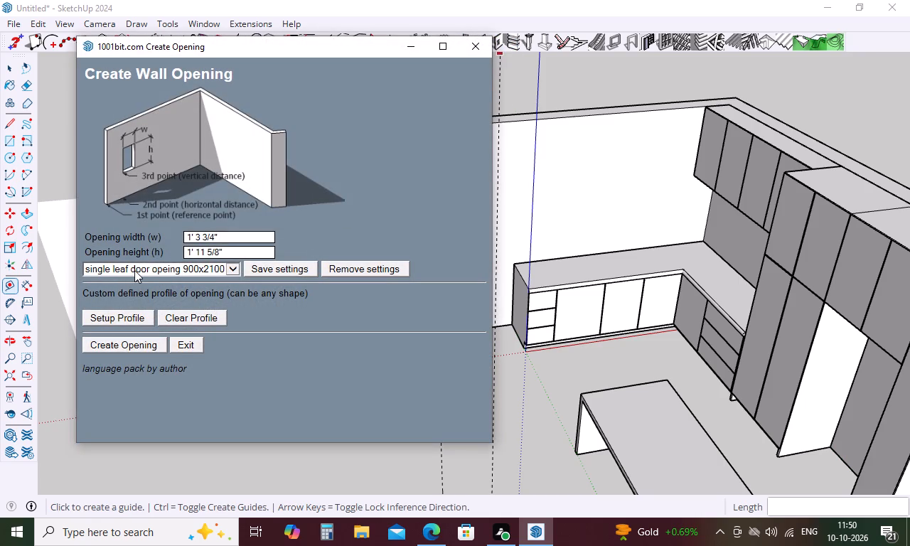
click(227, 234)
key(BackSpace)
text(2.5')
key(Return)
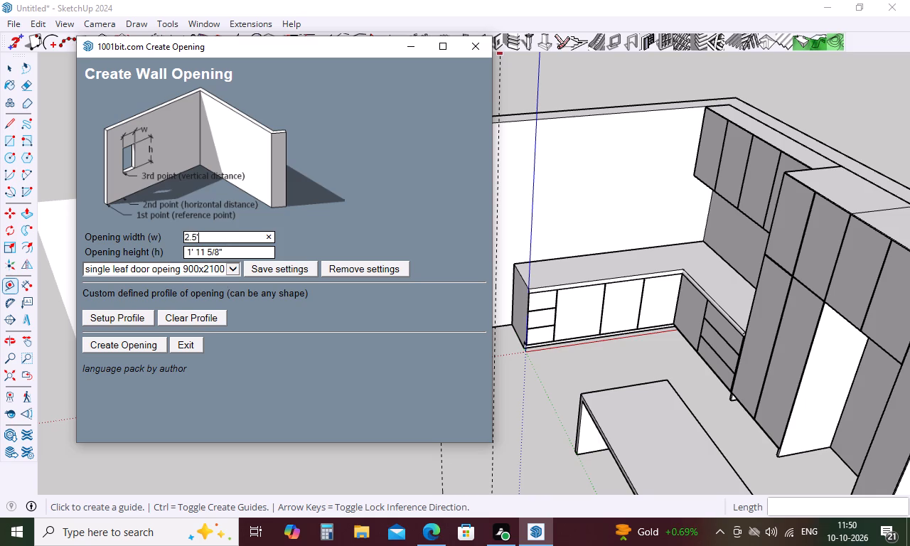
click(229, 252)
key(BackSpace)
key(7)
key(apostrophe)
key(Return)
click(158, 348)
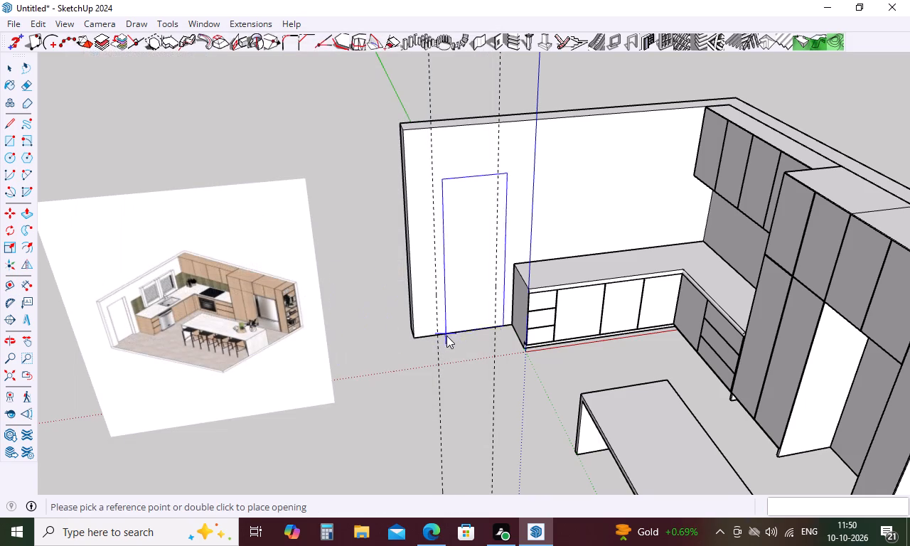
double_click(437, 330)
key(Escape)
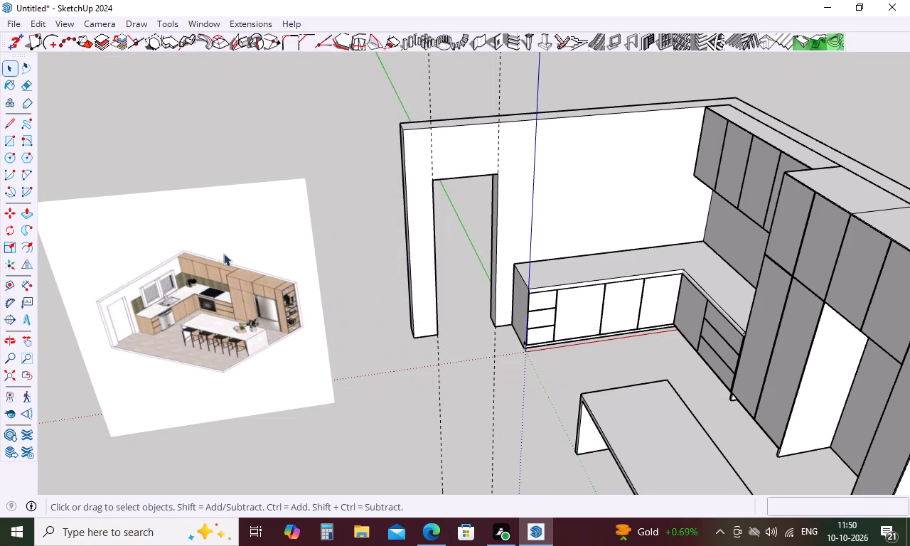
Delete all guide lines from the model.
scroll(223, 241, down, 4)
middle_drag(366, 284, 349, 180)
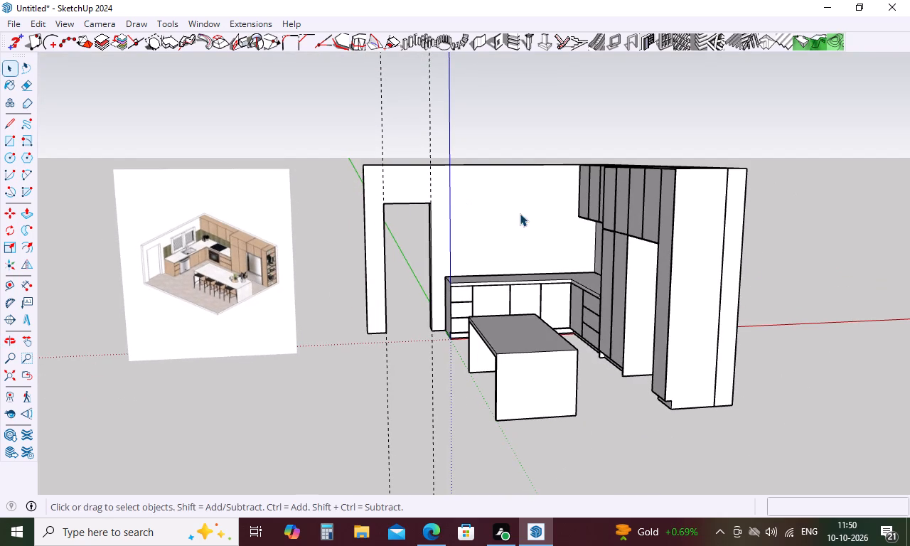
scroll(592, 224, up, 3)
key(Escape)
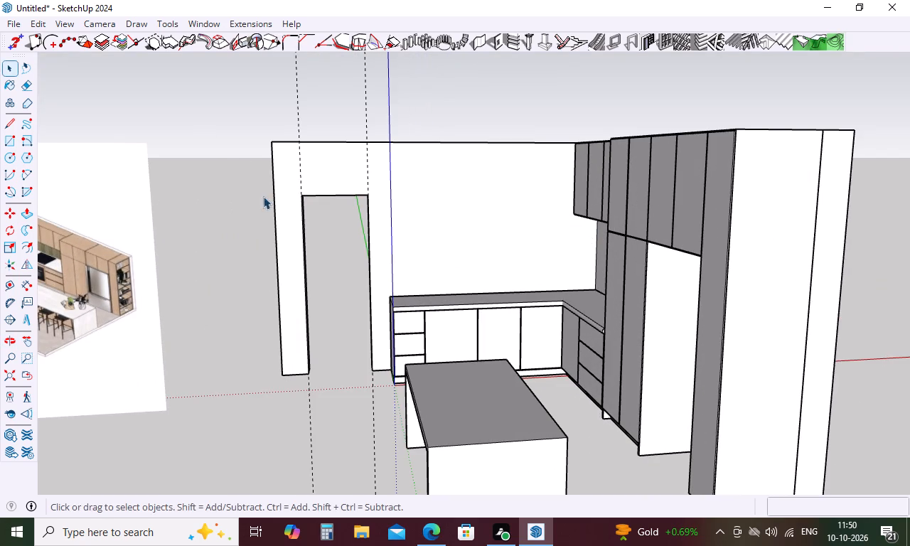
click(33, 24)
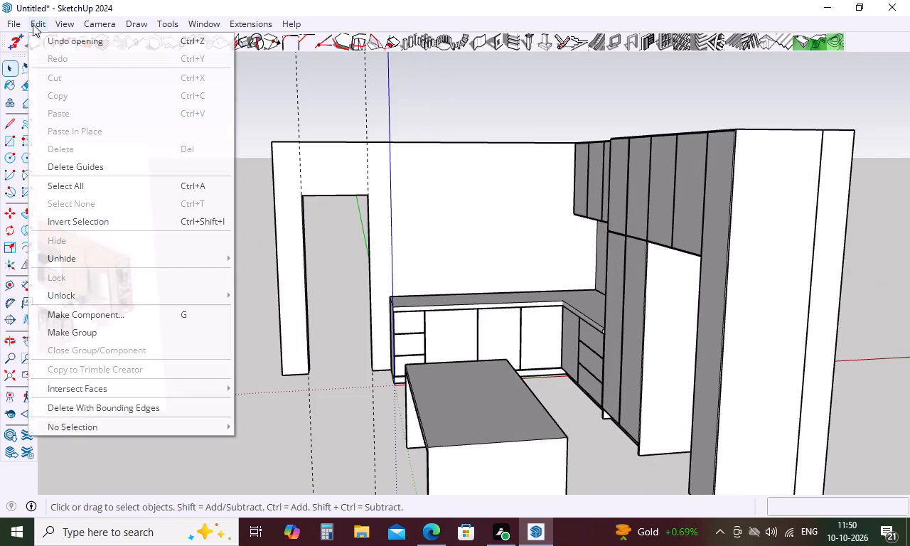
click(118, 169)
key(Escape)
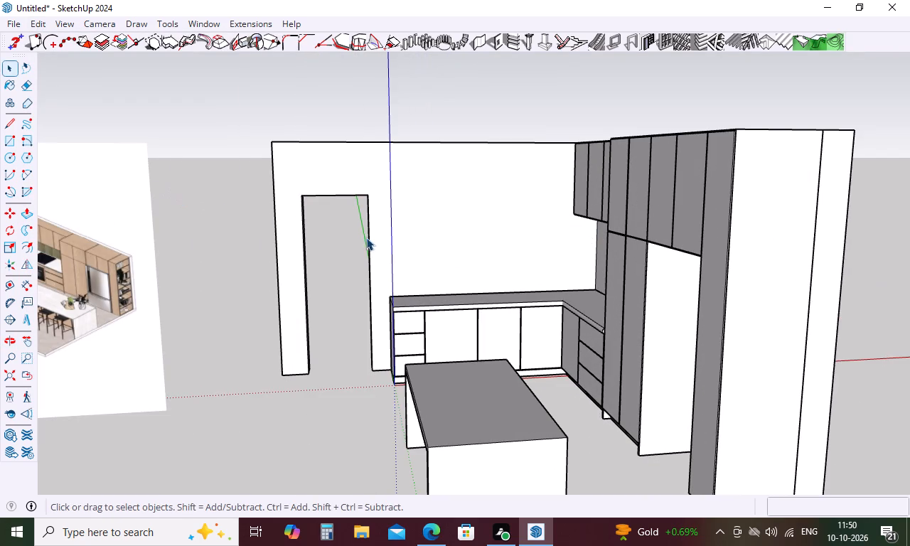
Place a horizontal guide on the back wall 4' above the countertop's back edge.
key(t)
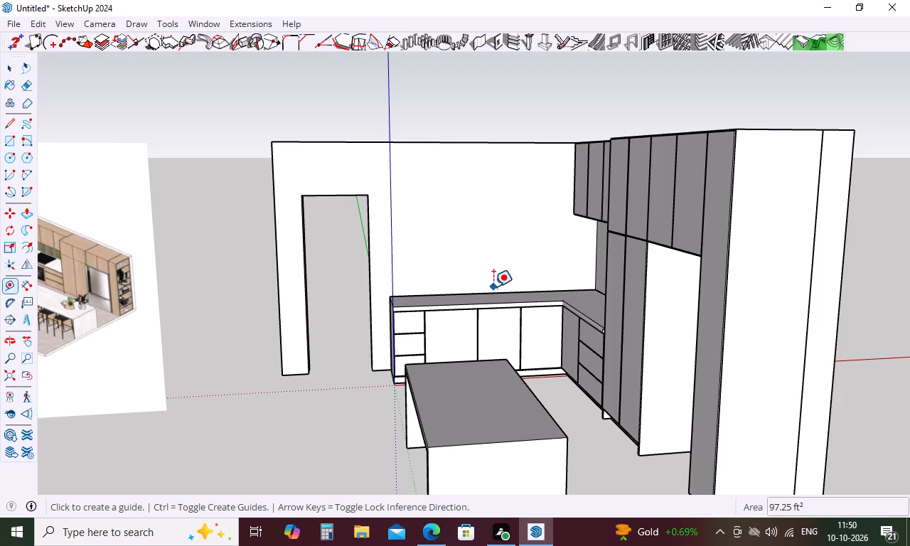
click(492, 289)
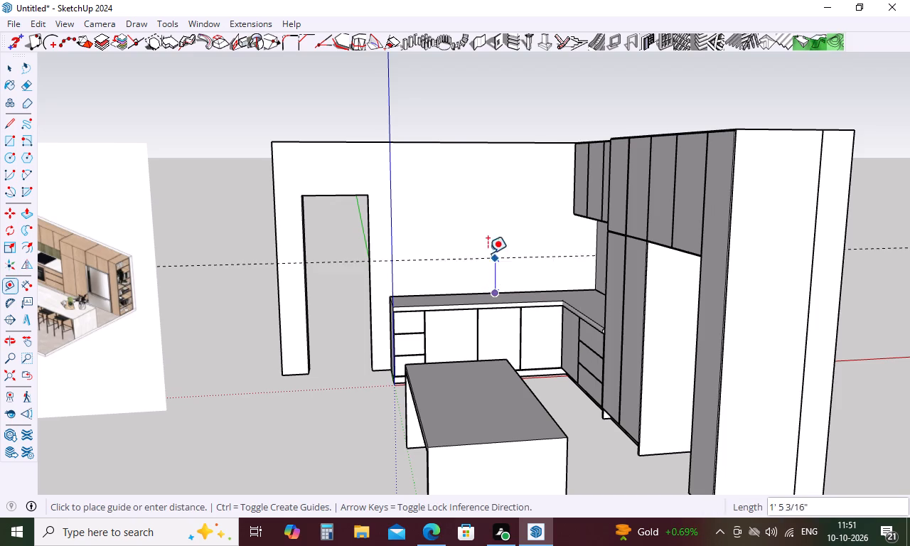
scroll(499, 294, up, 4)
middle_drag(499, 294, 496, 414)
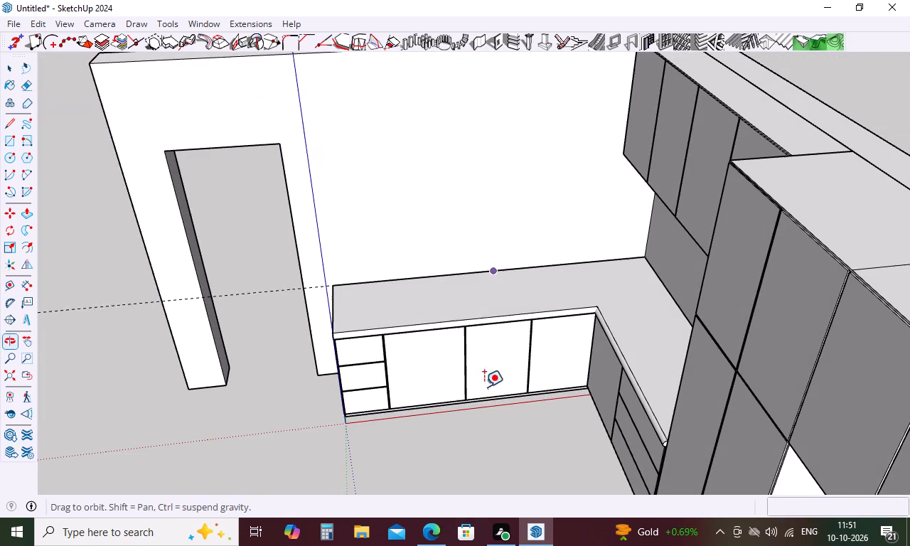
middle_drag(481, 146, 476, 110)
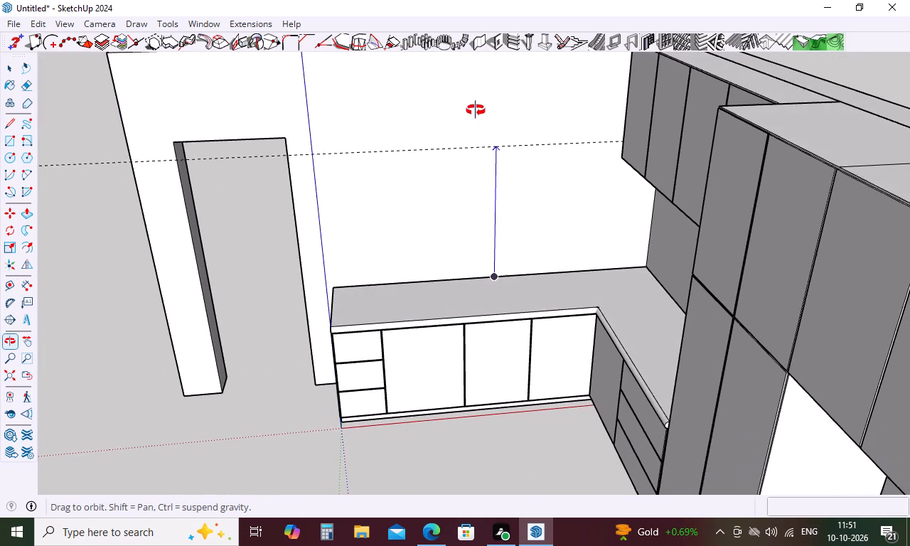
middle_drag(476, 110, 476, 109)
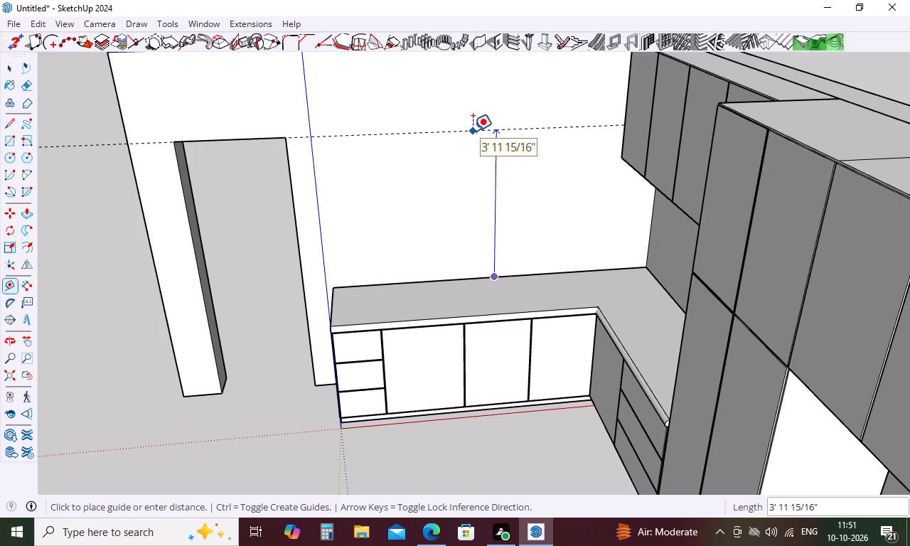
text(4')
key(Return)
key(Return)
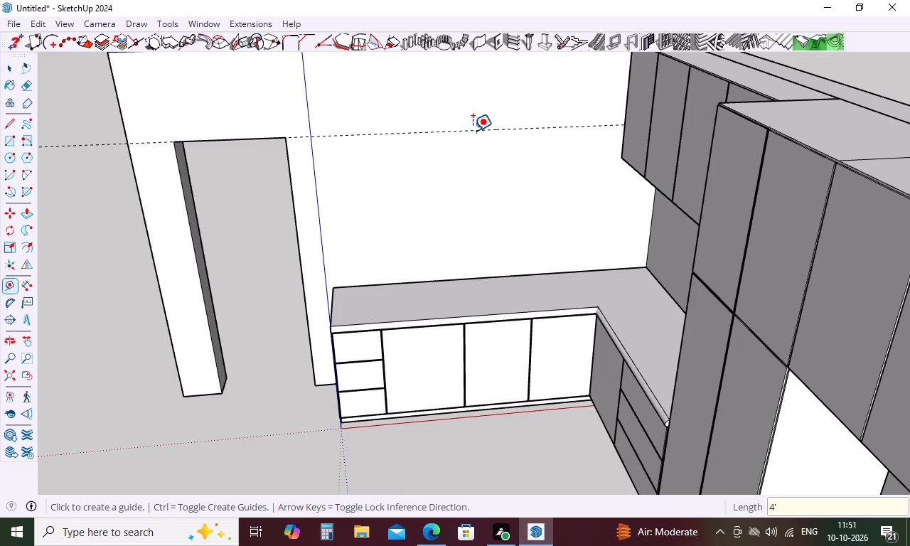
Place a second horizontal guide on the back wall 2.5' below the first one, checking the window in the reference image.
scroll(257, 149, down, 4)
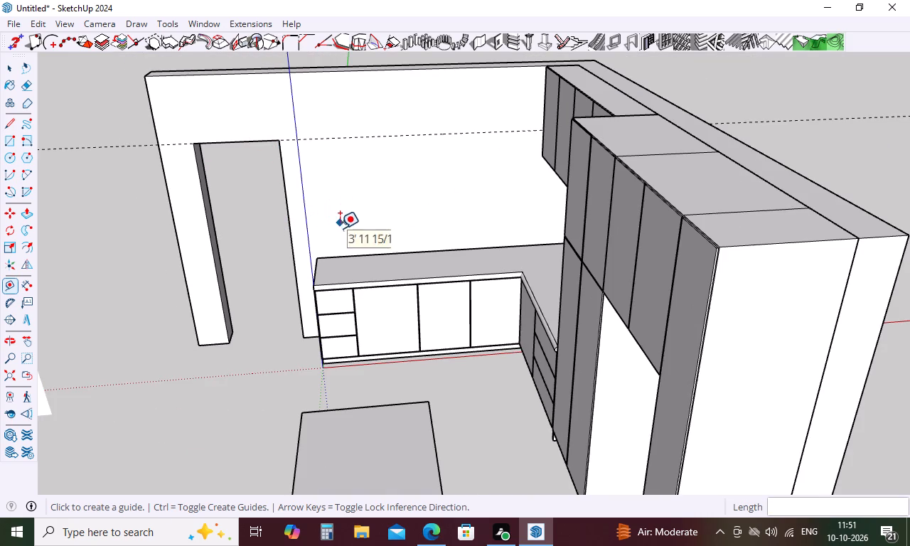
scroll(326, 248, down, 10)
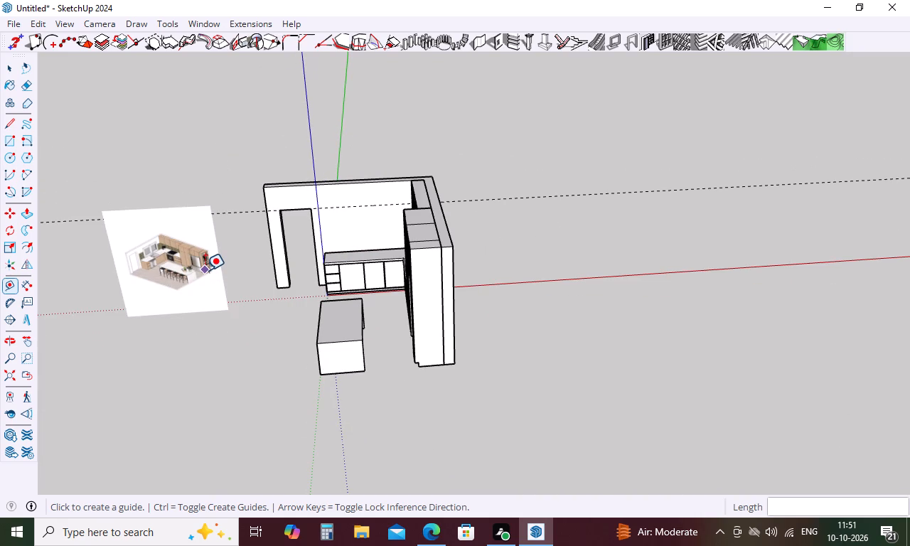
scroll(146, 255, up, 14)
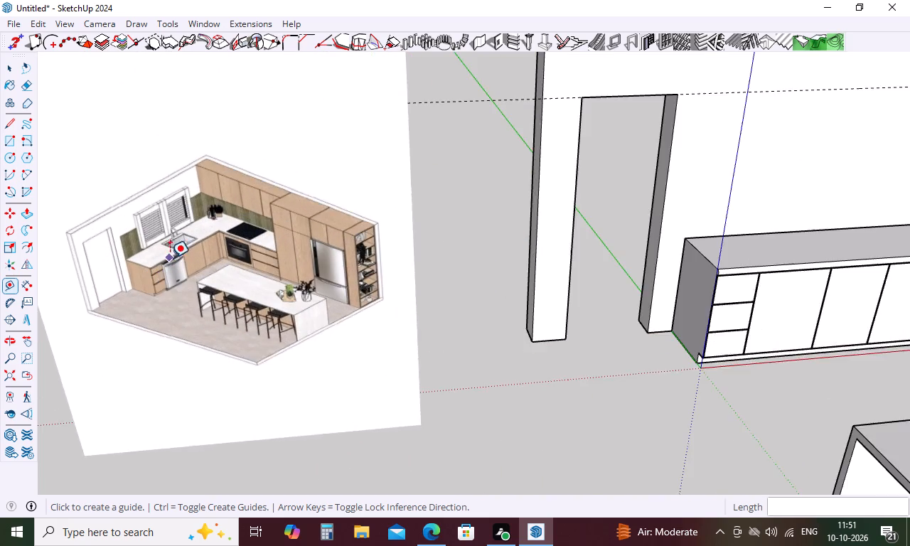
scroll(171, 250, up, 5)
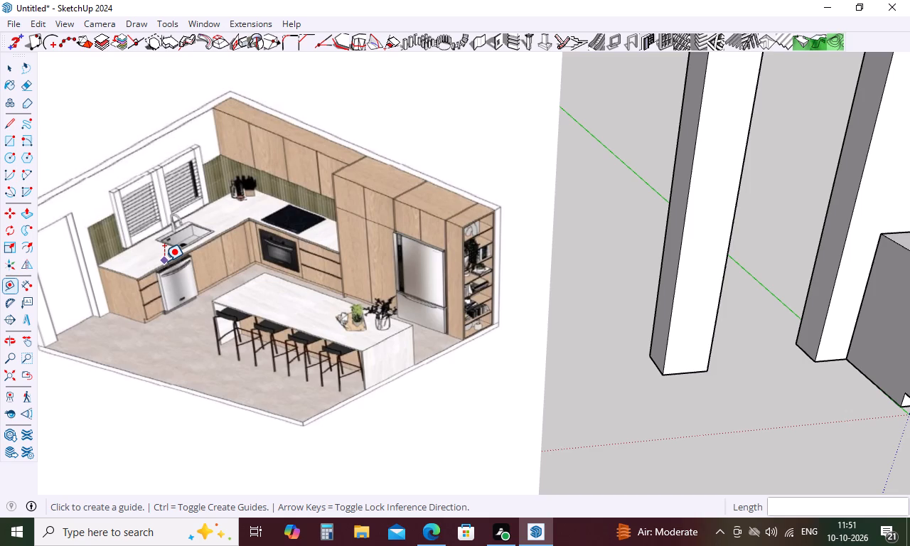
scroll(68, 262, down, 7)
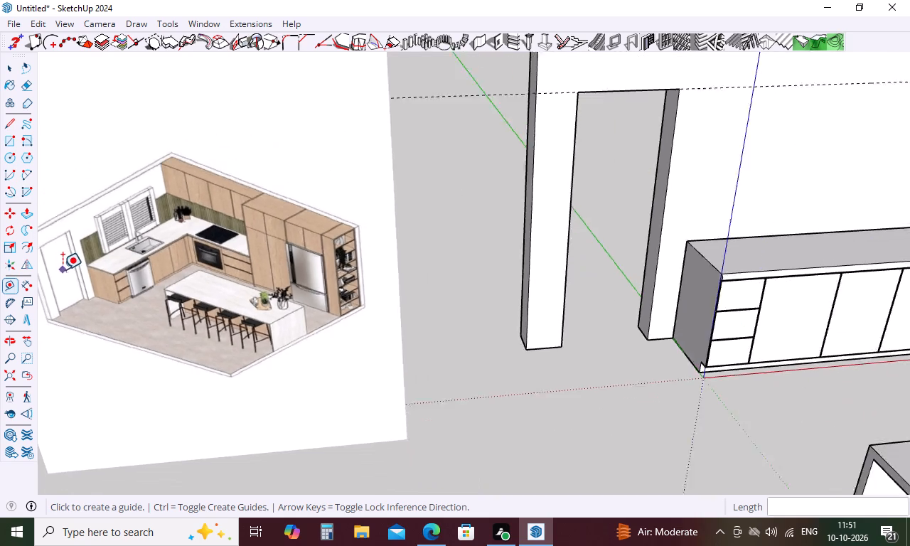
scroll(63, 269, down, 5)
key(Escape)
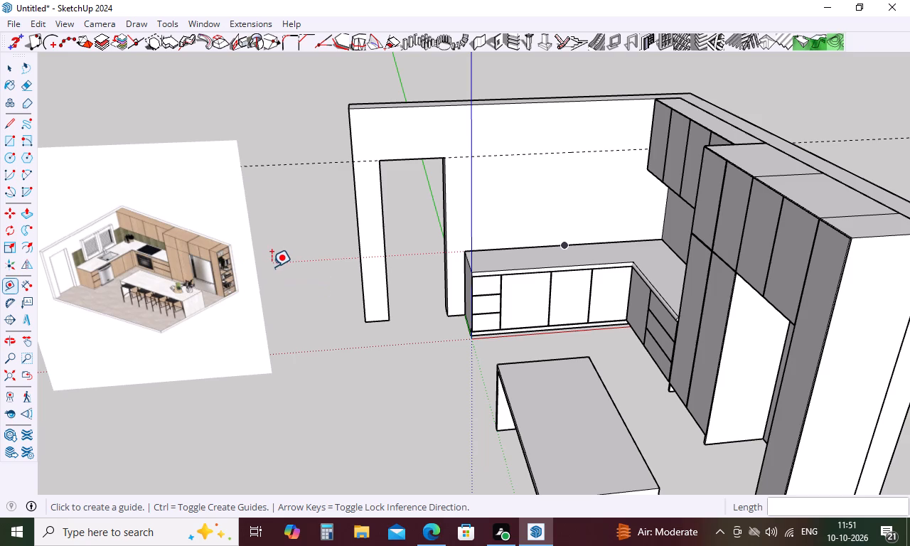
key(t)
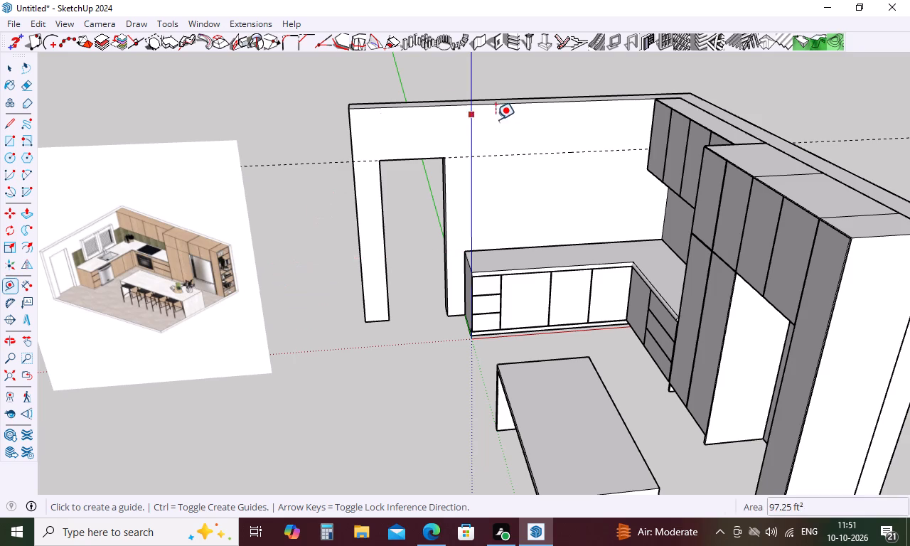
click(543, 154)
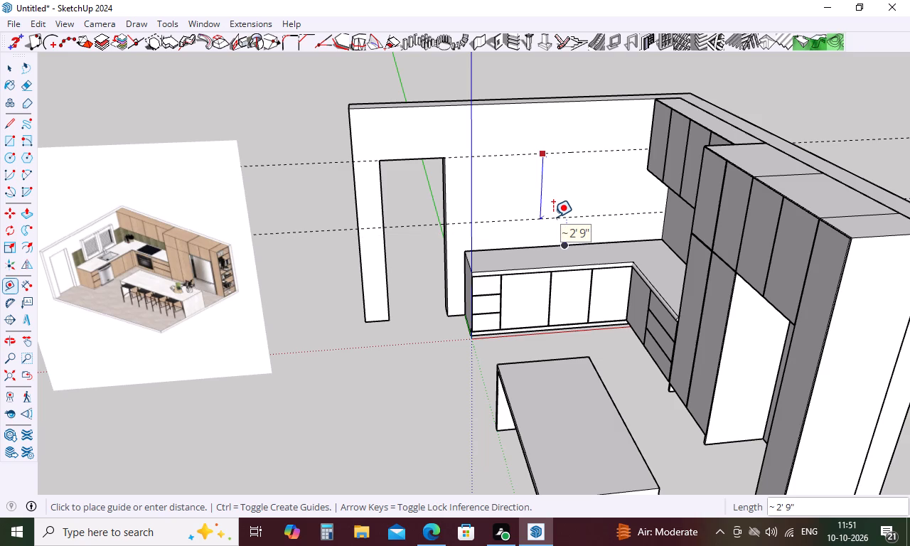
key(2)
text(.4)
key(BackSpace)
text(5')
key(Return)
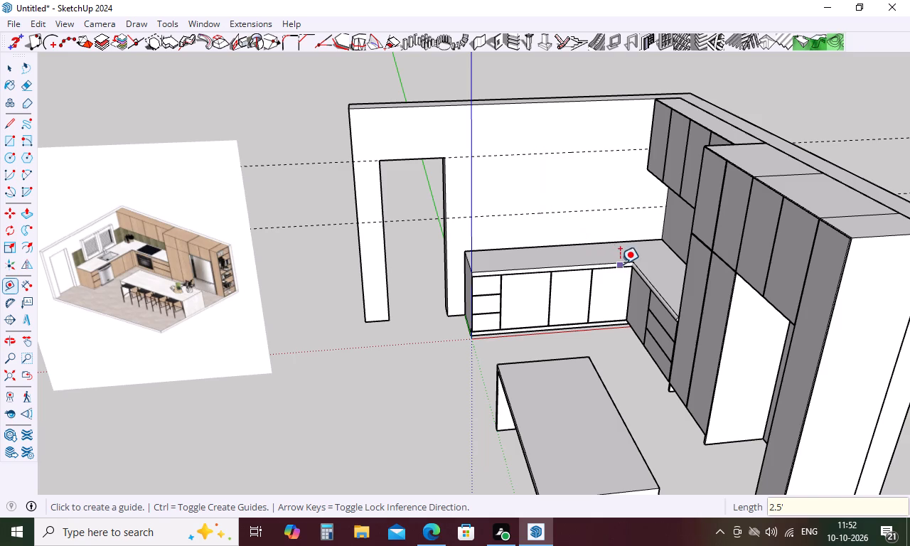
key(Escape)
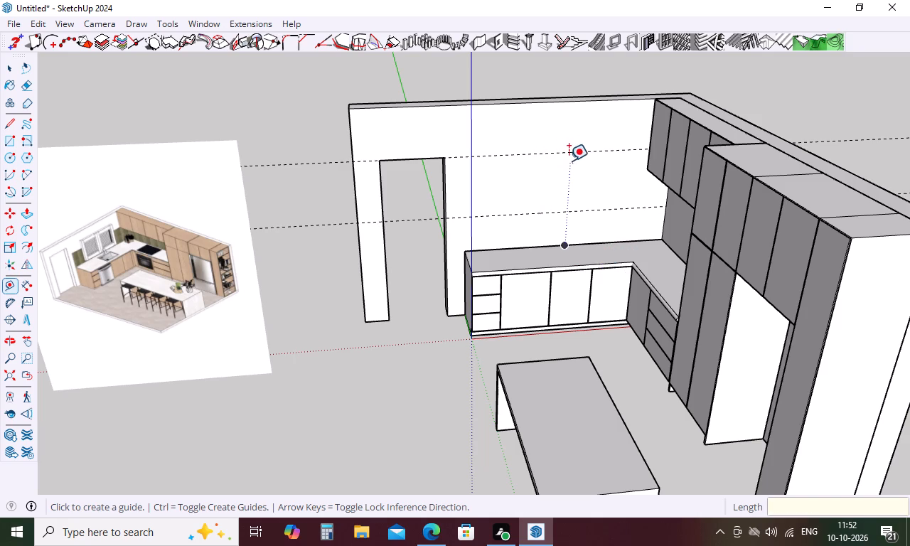
Draw a vertical line on the back wall from the countertop's back edge up to the upper horizontal guide.
key(Escape)
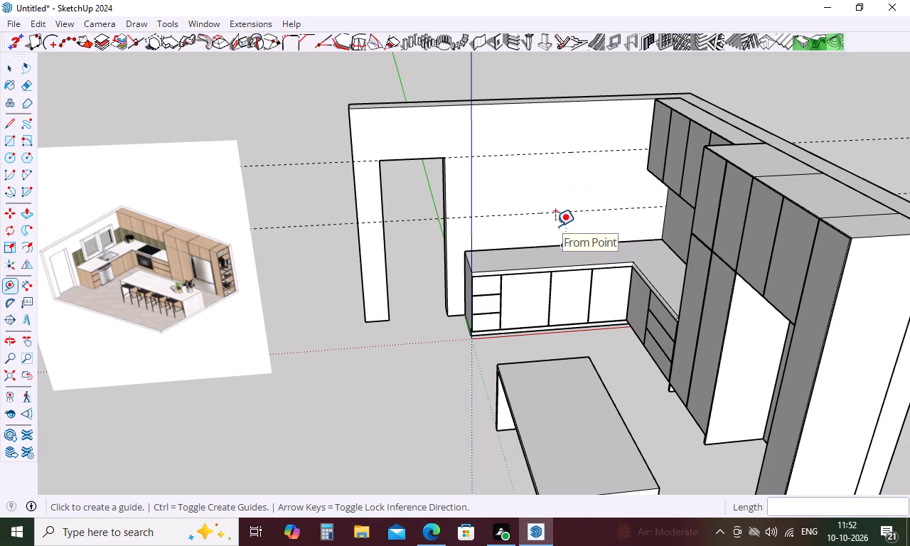
key(l)
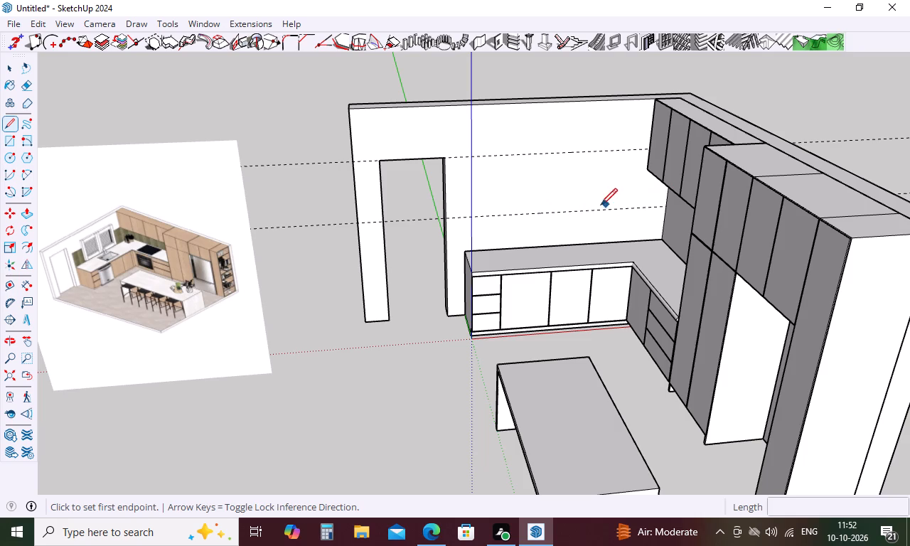
click(564, 247)
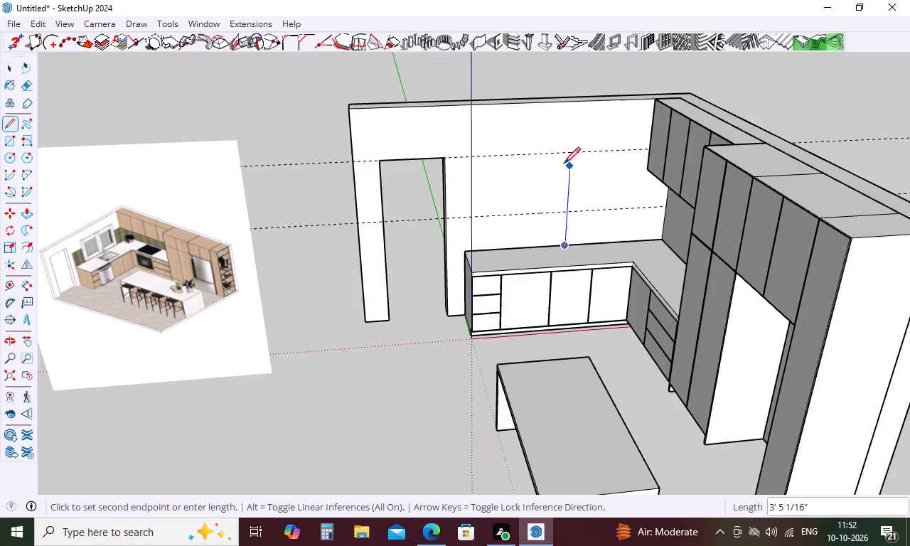
click(567, 154)
key(Escape)
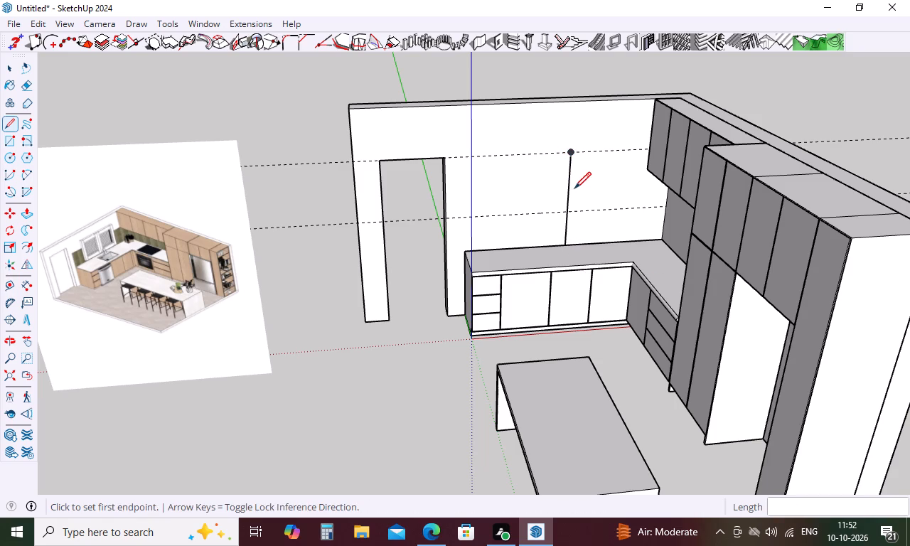
Place two vertical guides on the back wall, one 1.5' to each side of the vertical line.
middle_drag(614, 198, 567, 119)
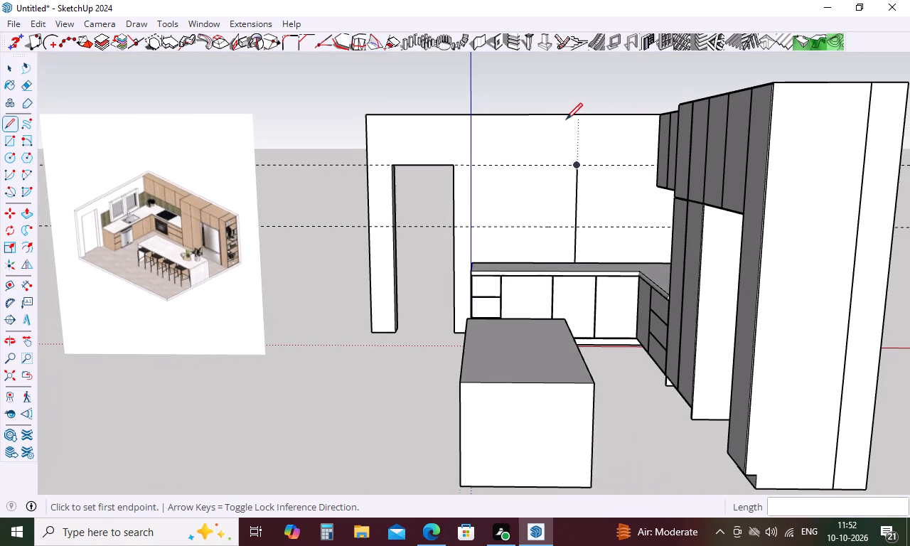
scroll(652, 153, up, 2)
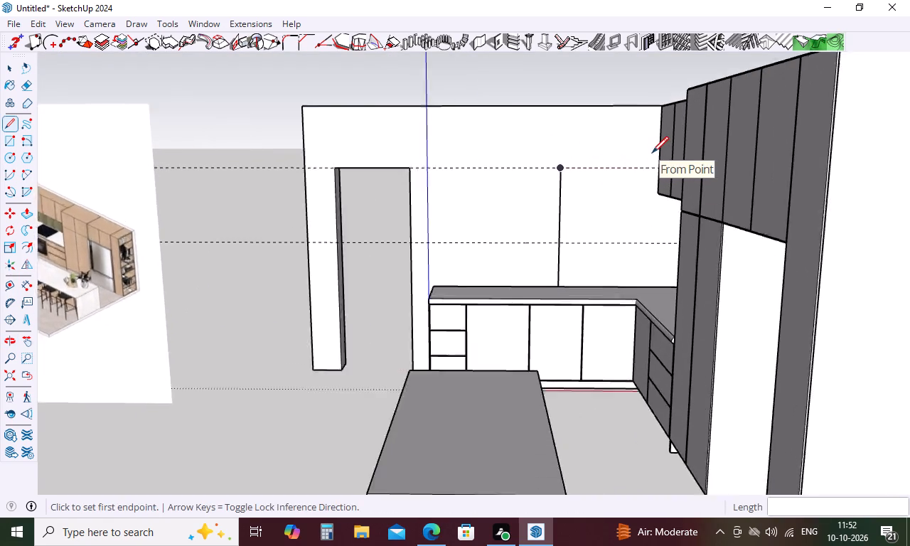
scroll(652, 153, up, 2)
scroll(654, 160, down, 4)
key(Escape)
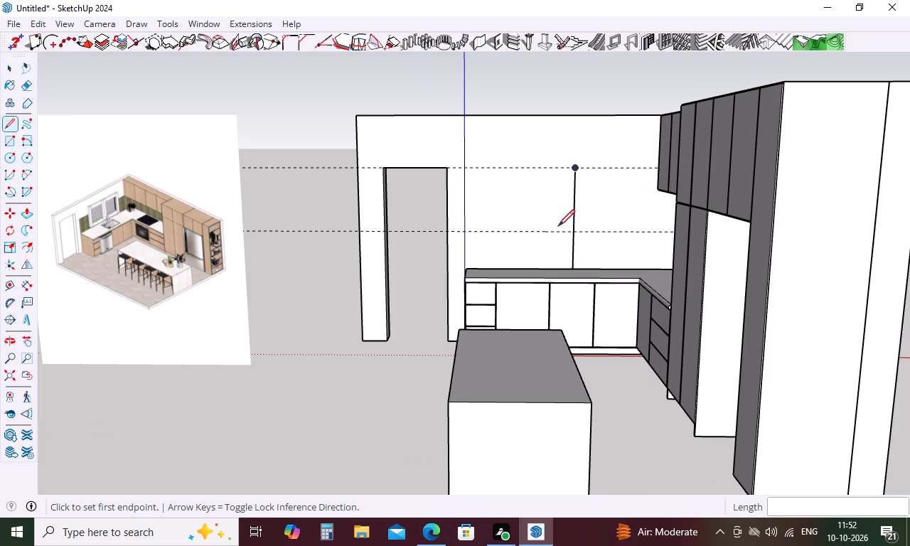
key(Escape)
key(t)
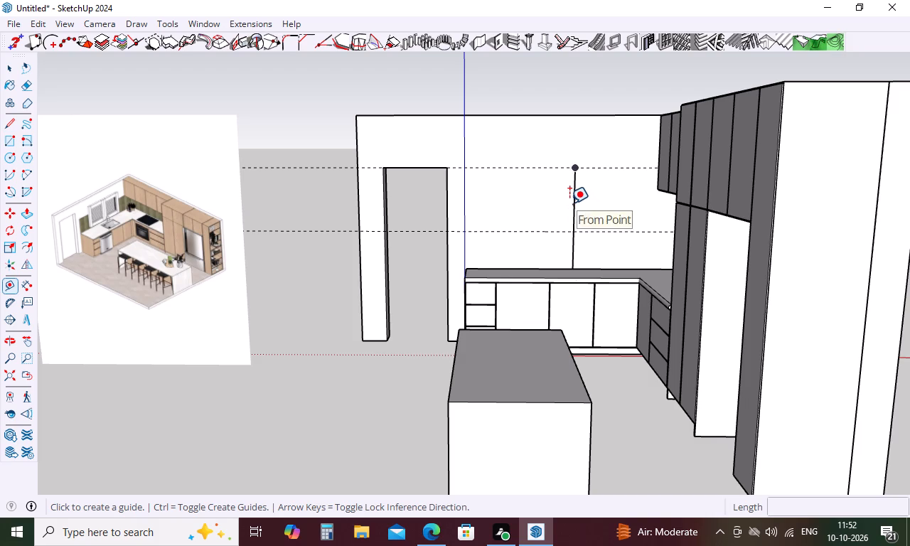
click(574, 202)
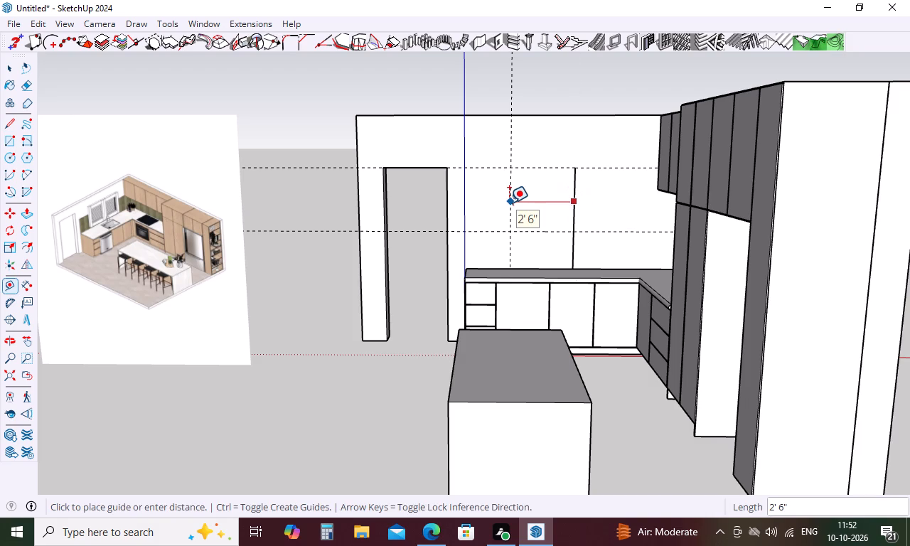
key(1)
key(period)
text(5')
key(Return)
click(572, 197)
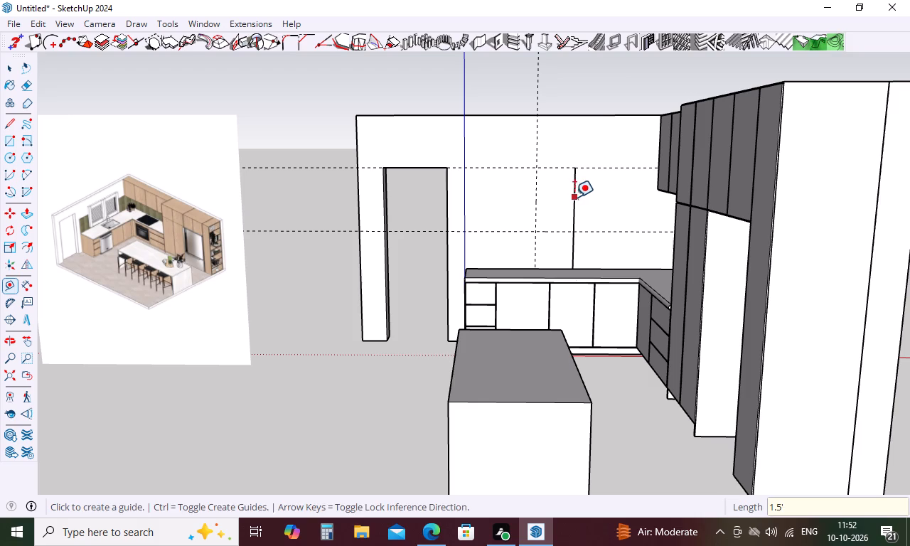
text(1.)
text(5')
key(Return)
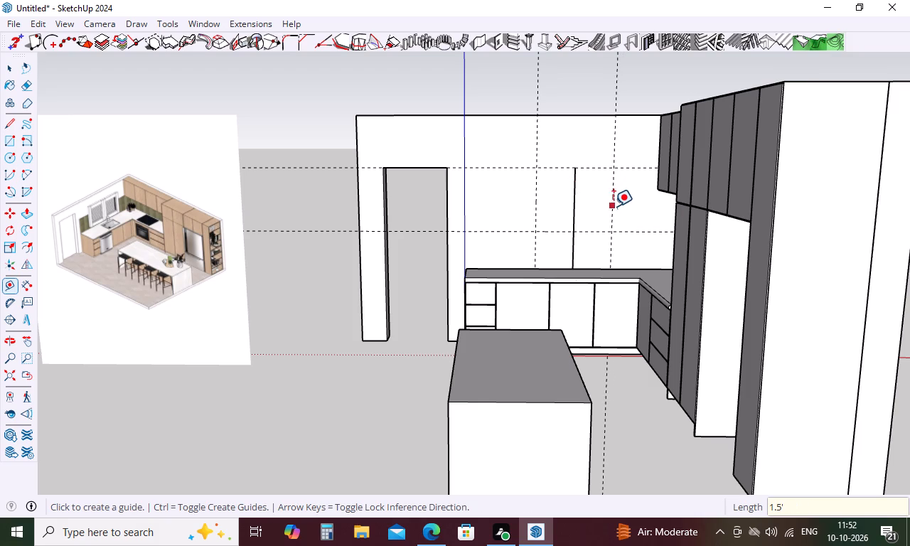
click(591, 168)
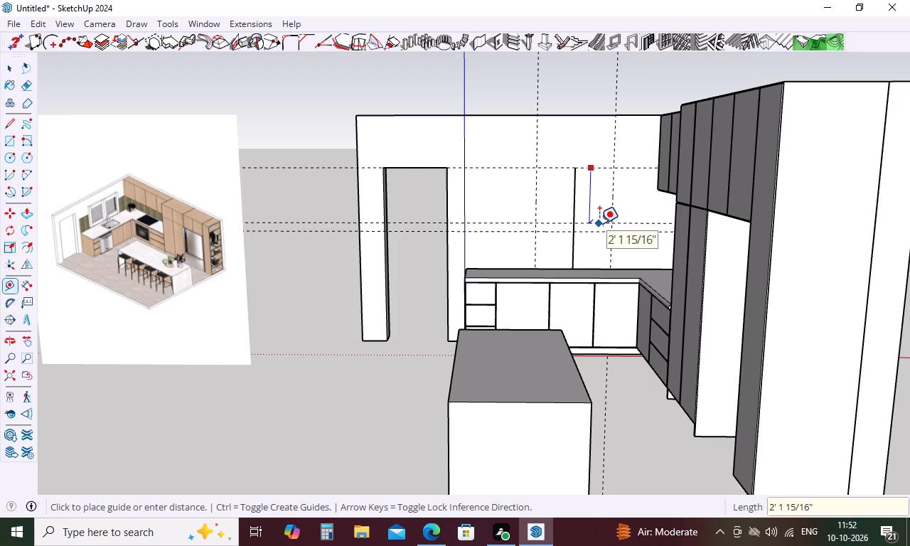
key(Escape)
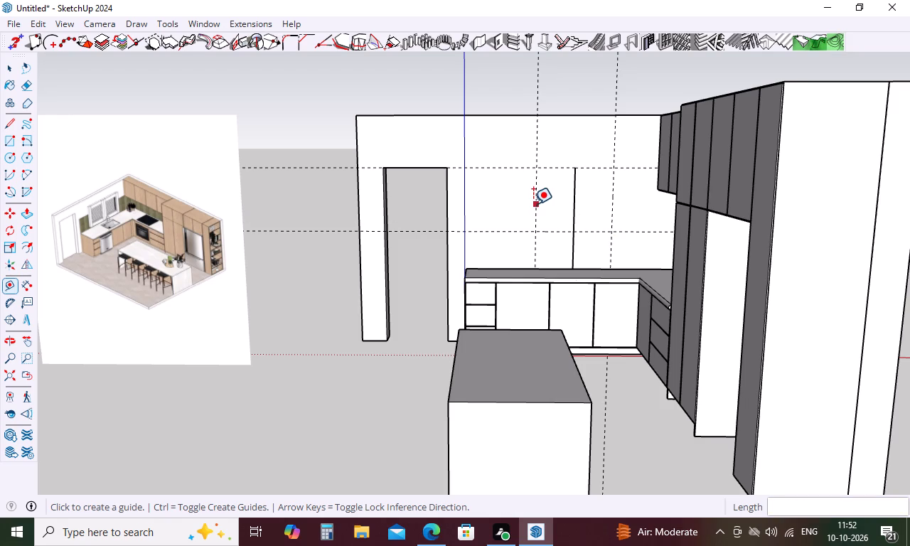
Place another vertical guide 0.5' outward from each of the two vertical guides beside the line.
click(533, 203)
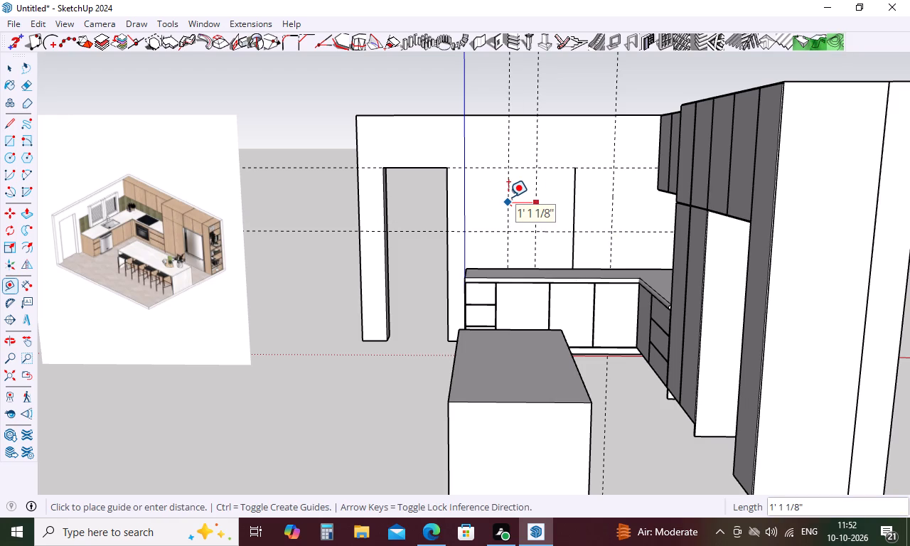
key(period)
text(5')
key(Return)
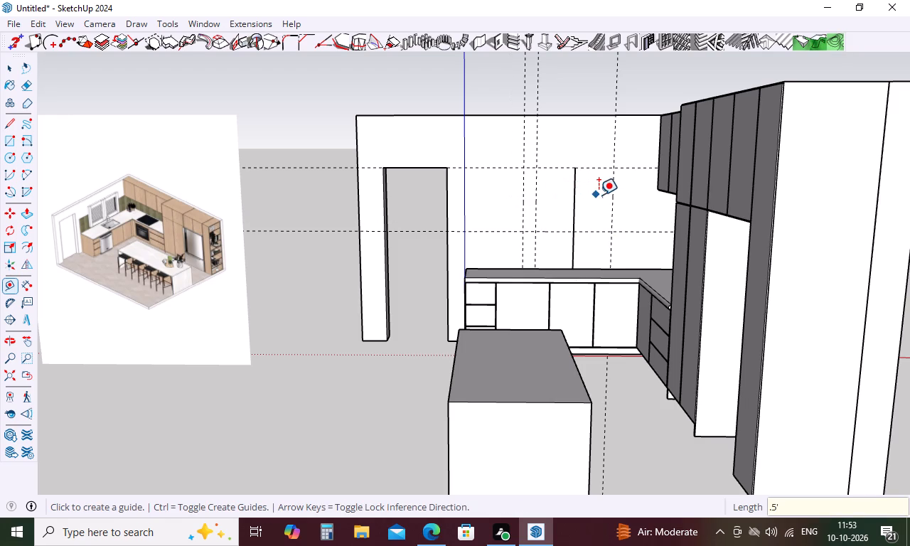
click(612, 190)
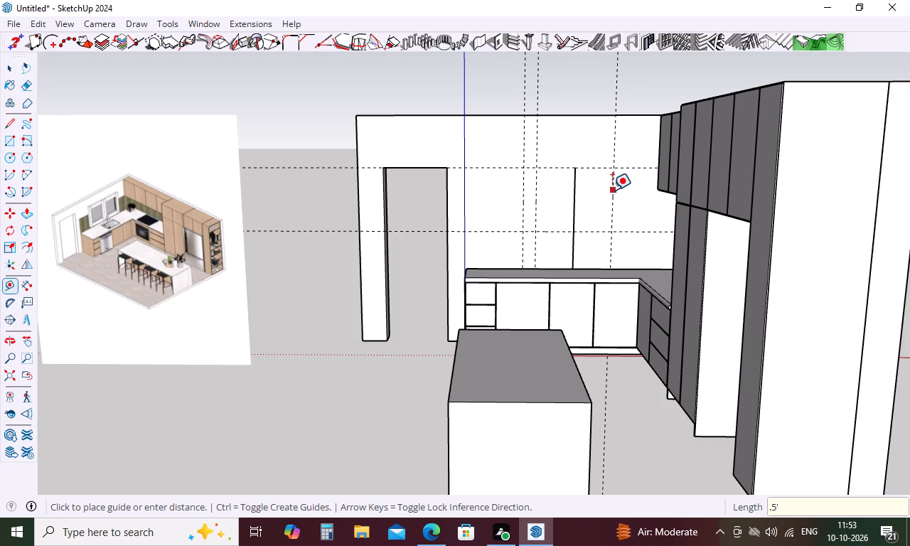
key(period)
text(5')
key(Return)
key(Escape)
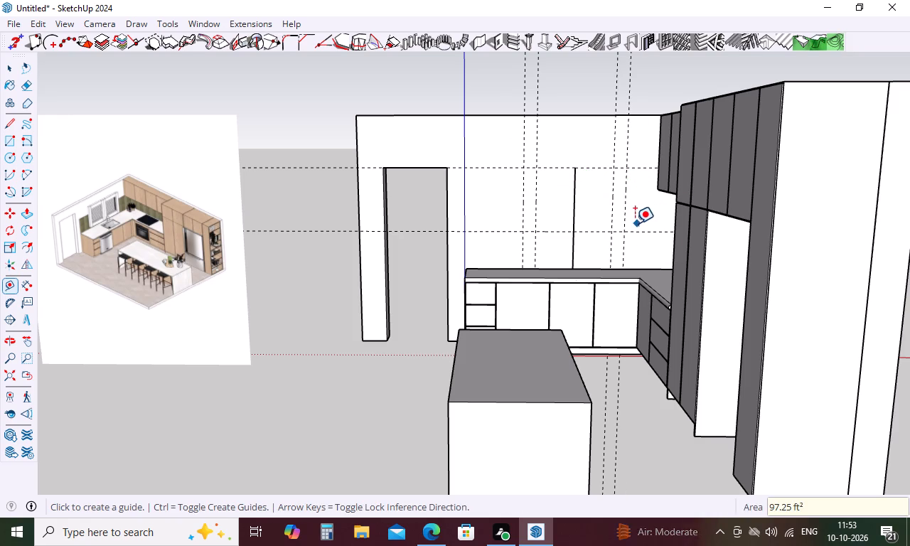
Delete the two inner vertical guides, keeping only the outer pair around the vertical line.
key(space)
click(535, 208)
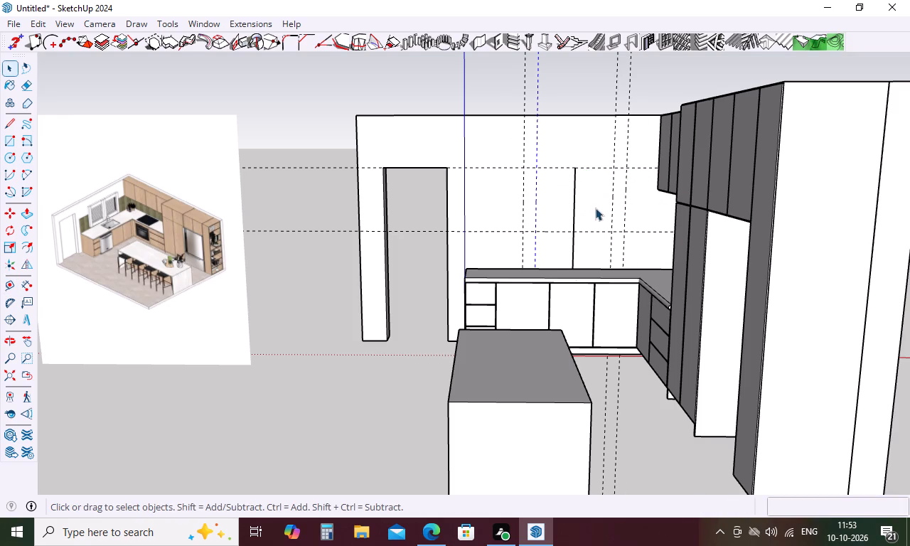
key(Delete)
click(611, 201)
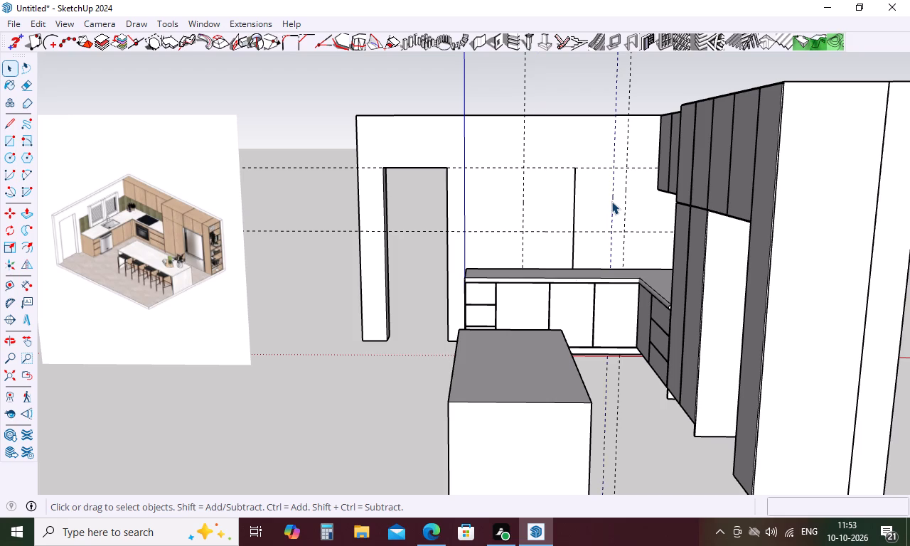
key(Delete)
Place a horizontal guide on the back wall 0.5' above the lower horizontal guide.
scroll(523, 172, down, 4)
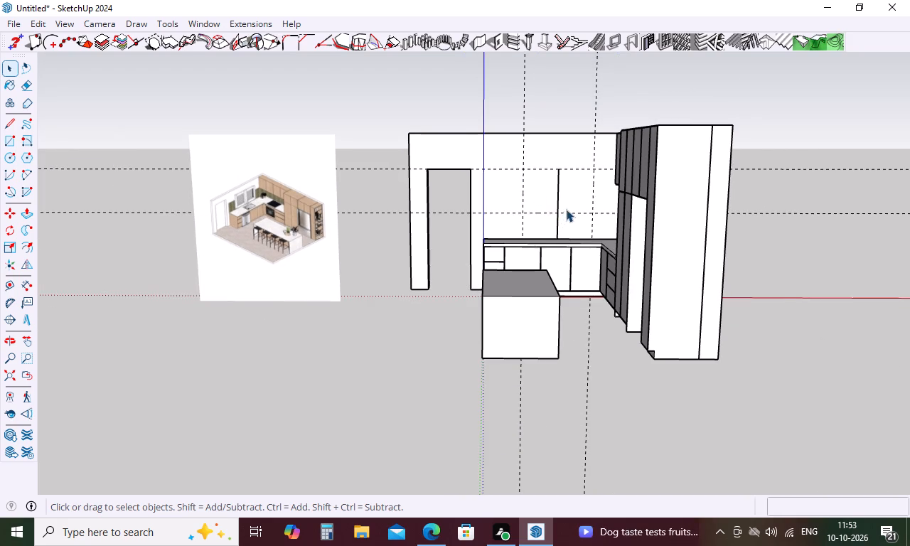
scroll(568, 203, up, 3)
key(Escape)
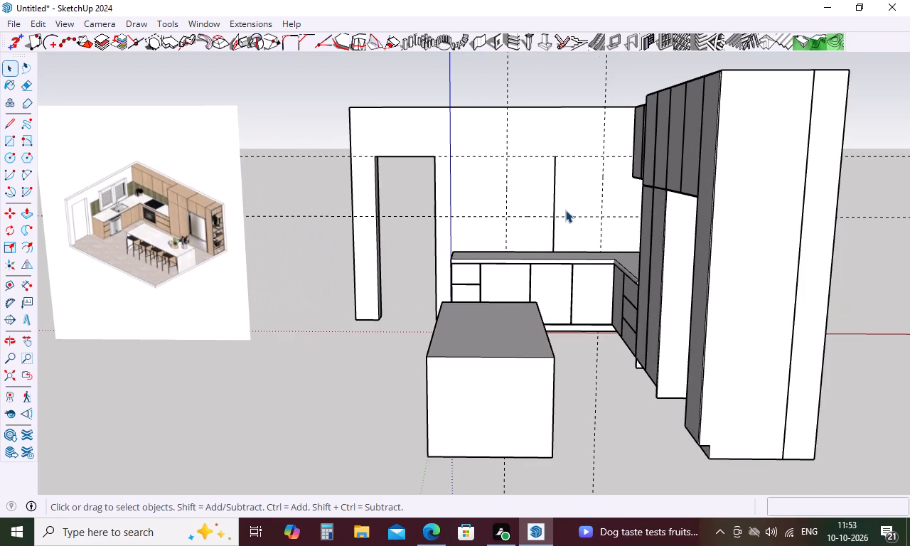
key(t)
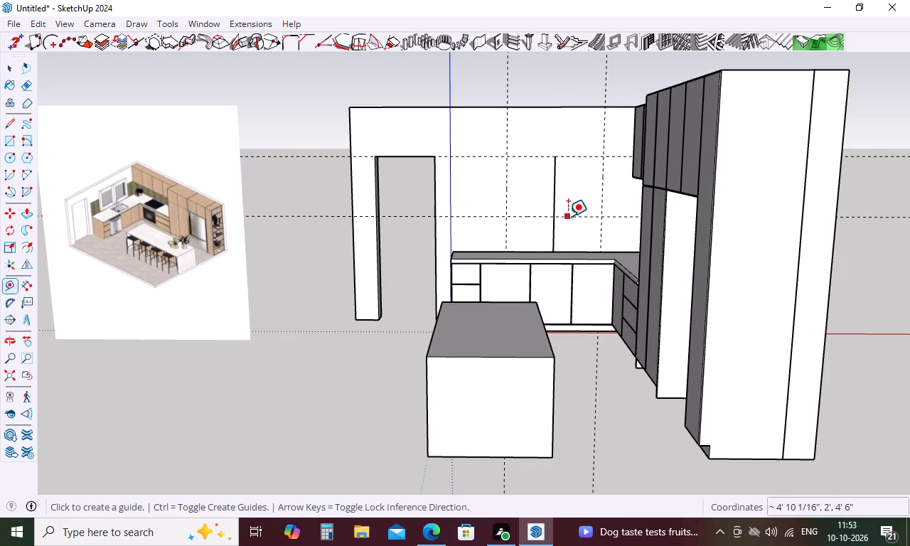
click(568, 216)
key(period)
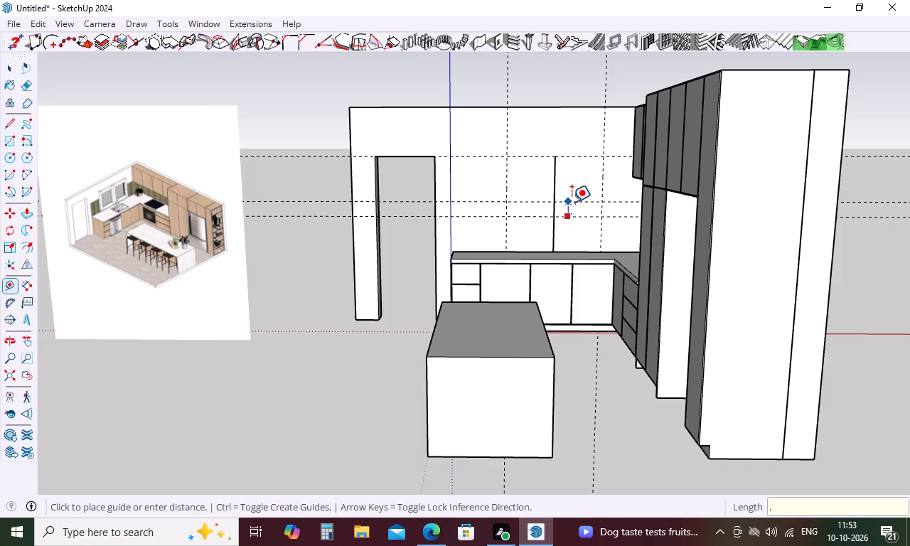
text(5')
key(Return)
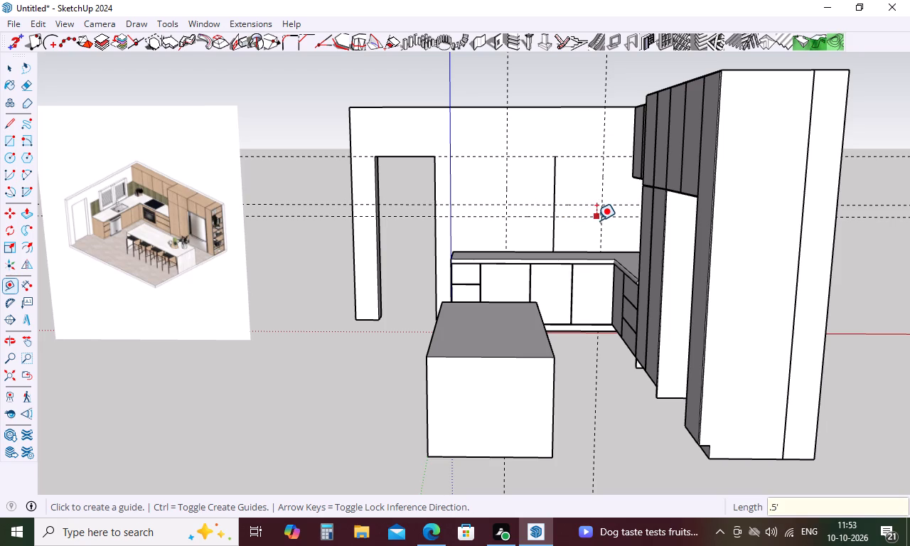
key(Escape)
Delete the lowest horizontal guide above the countertop.
key(space)
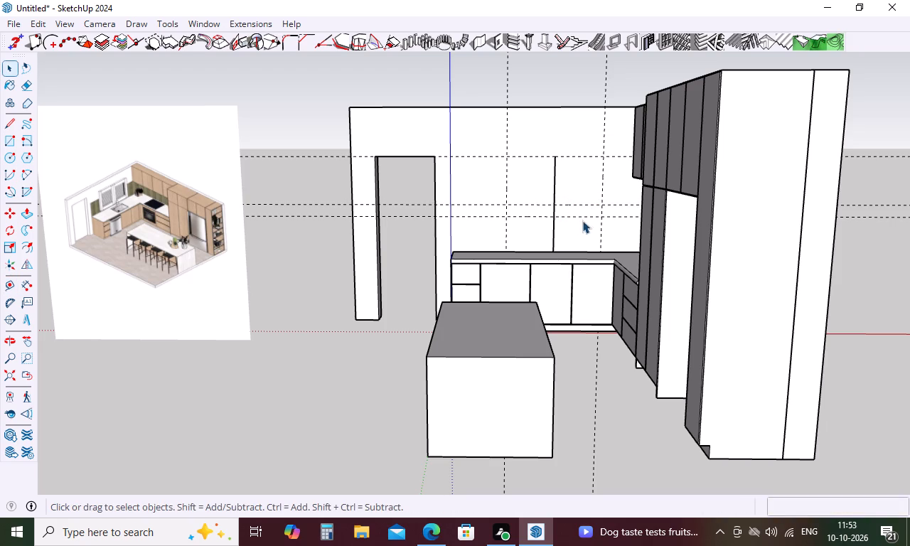
click(589, 214)
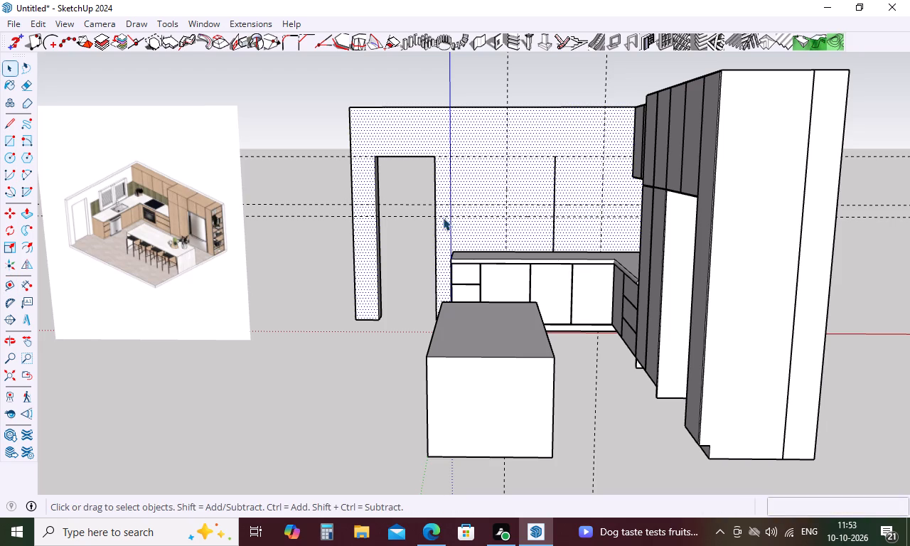
click(305, 237)
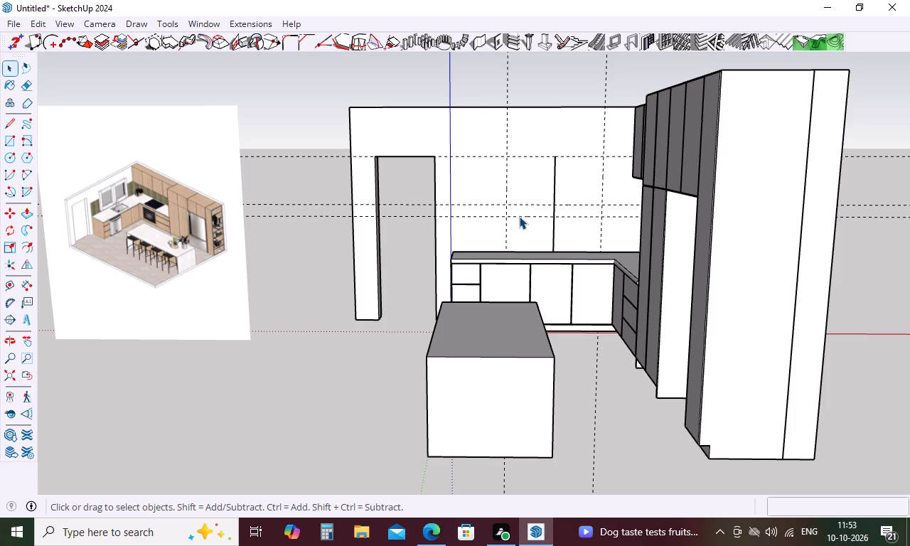
click(522, 215)
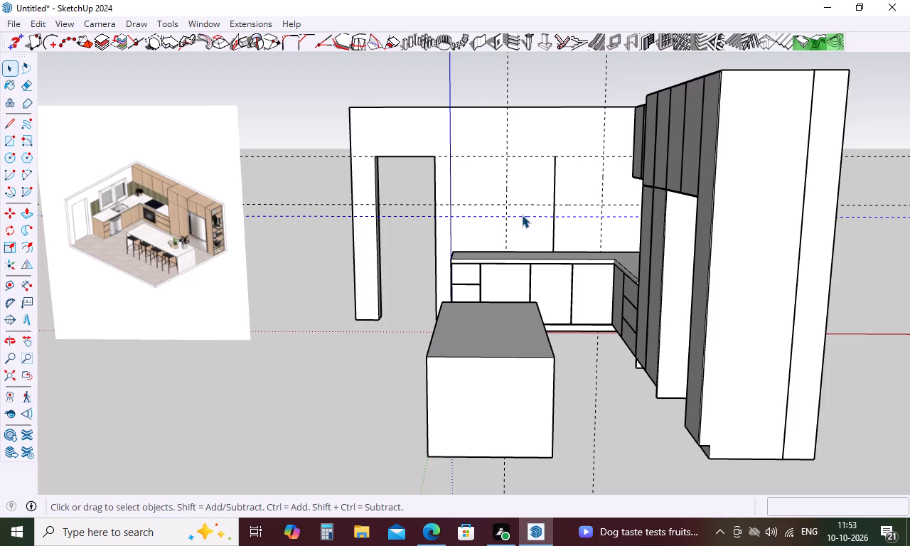
key(Delete)
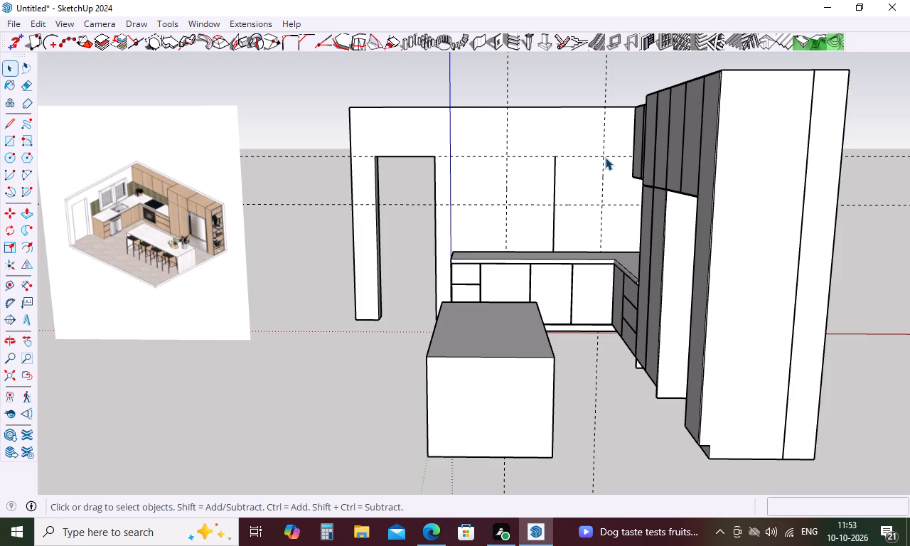
Place a horizontal guide on the back wall 0.5' below the lower horizontal guide above the countertop.
scroll(606, 156, up, 2)
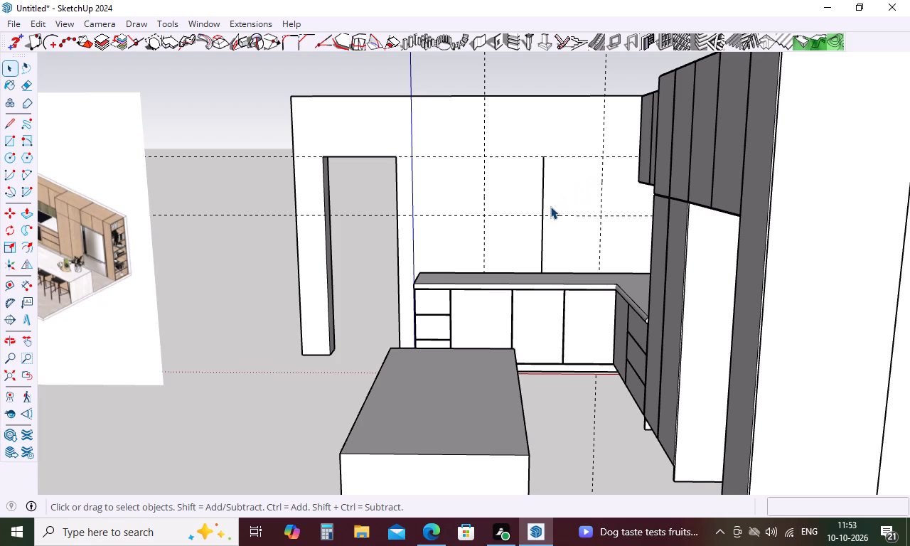
key(t)
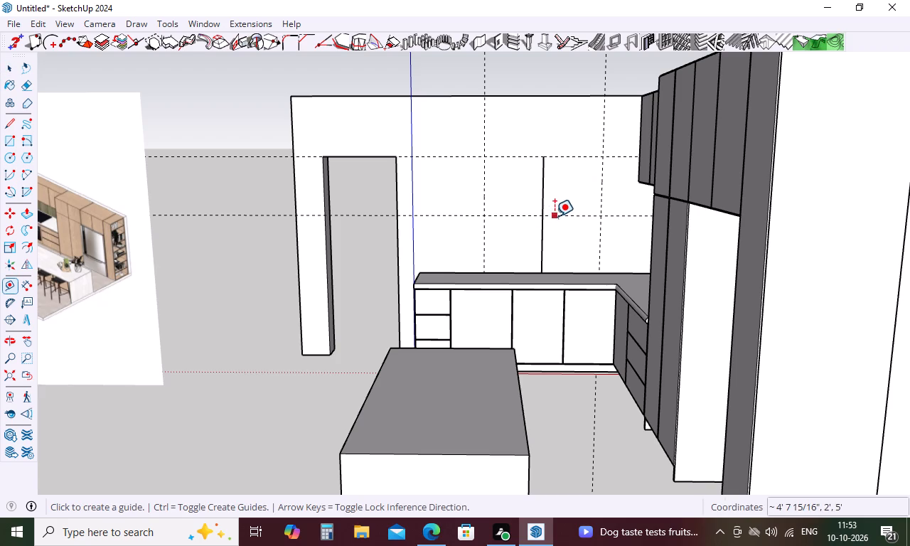
click(555, 216)
key(period)
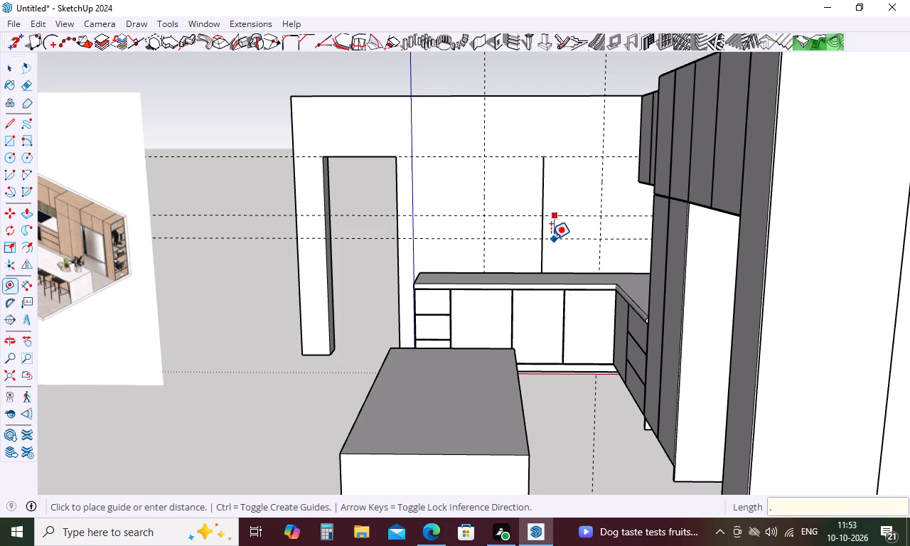
text(5')
key(Return)
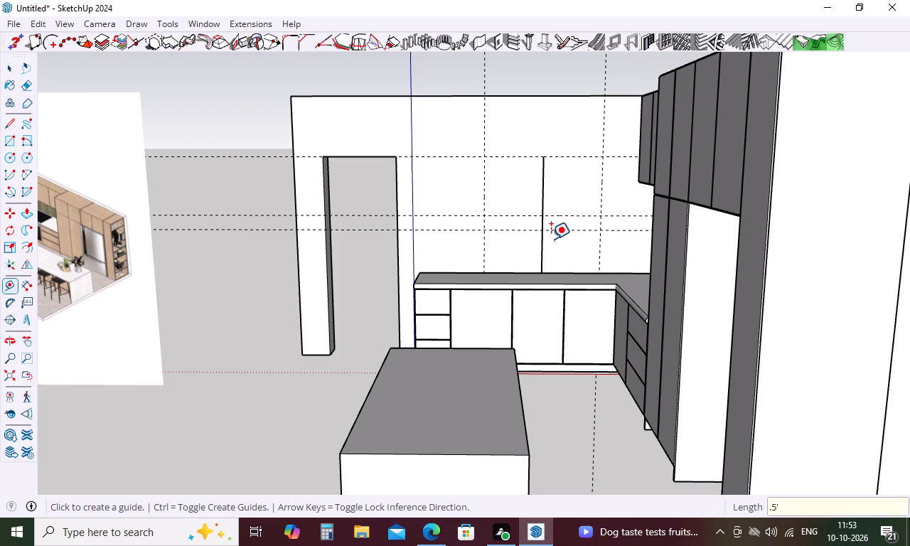
key(Escape)
key(space)
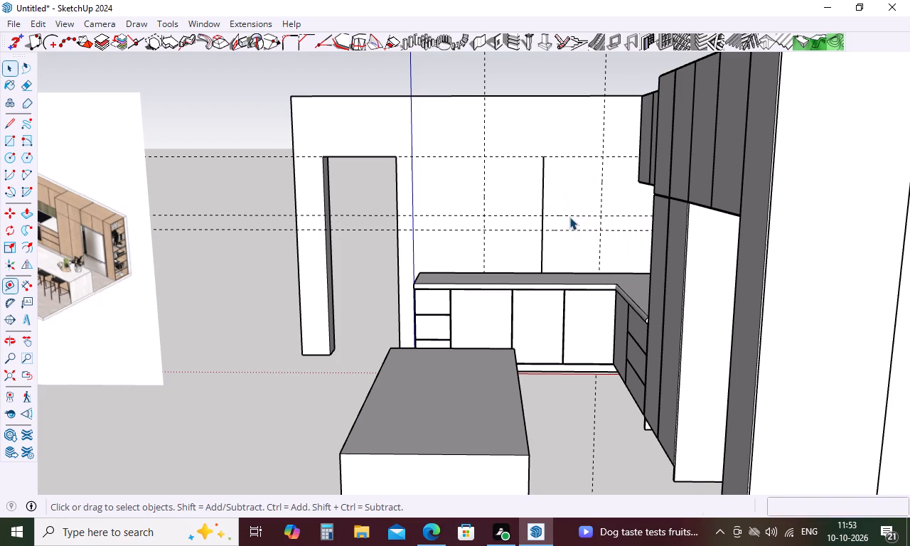
Delete the upper of the two closely spaced horizontal guides above the countertop.
click(574, 214)
key(Delete)
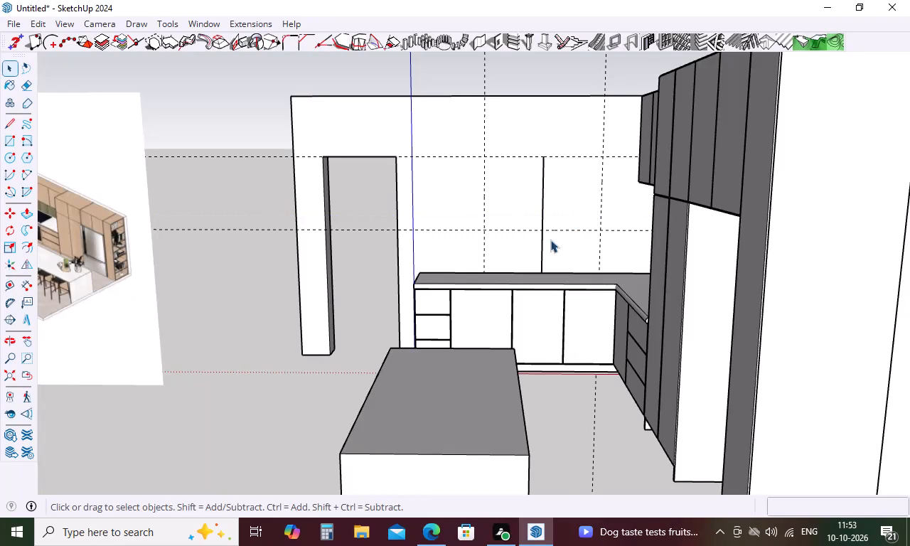
Delete the vertical line between the two vertical guides on the back wall.
scroll(492, 173, down, 4)
key(Escape)
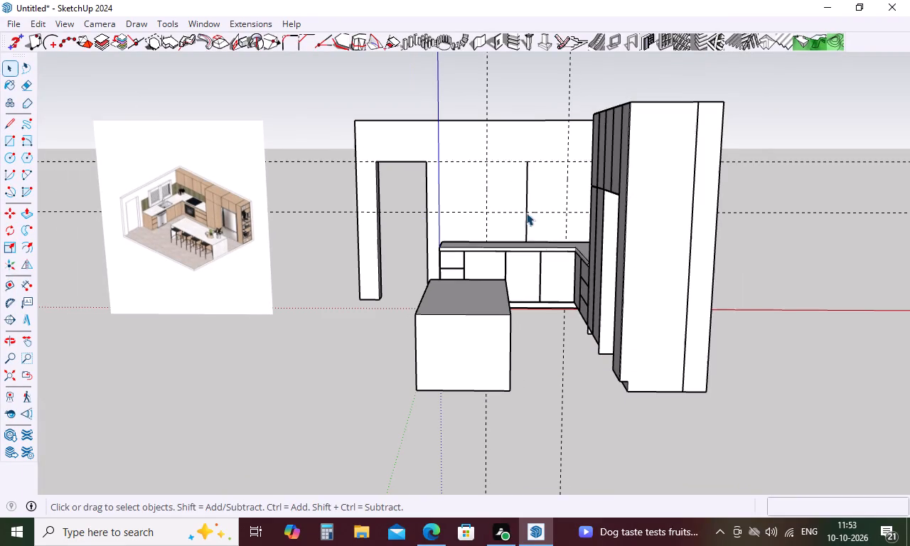
click(525, 178)
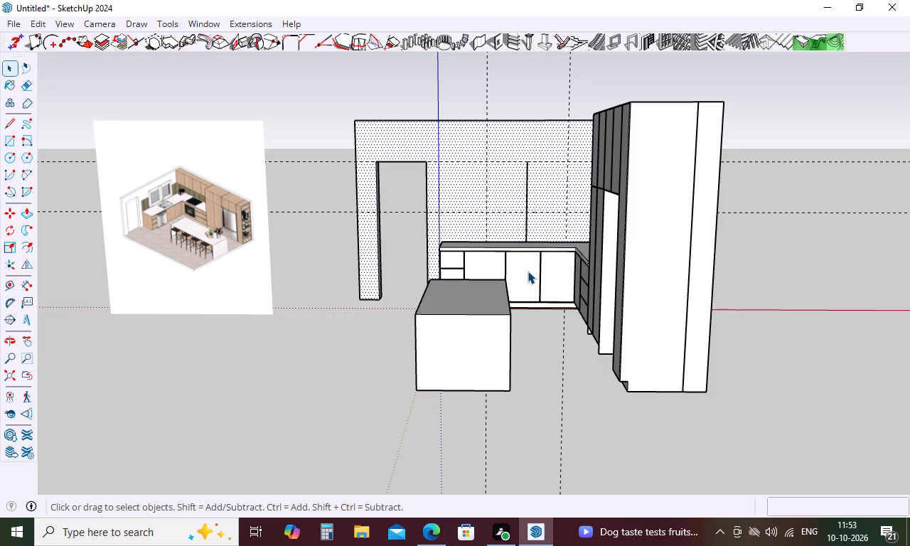
click(525, 222)
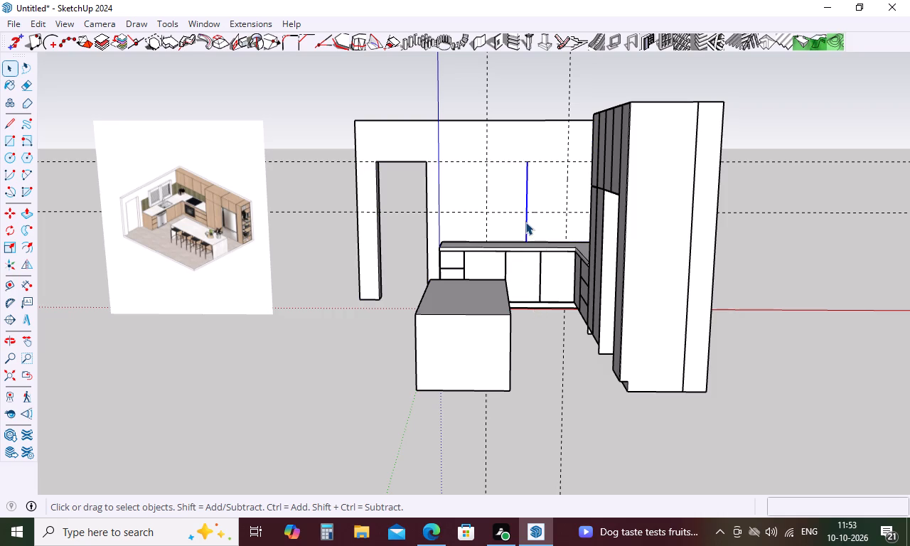
key(Delete)
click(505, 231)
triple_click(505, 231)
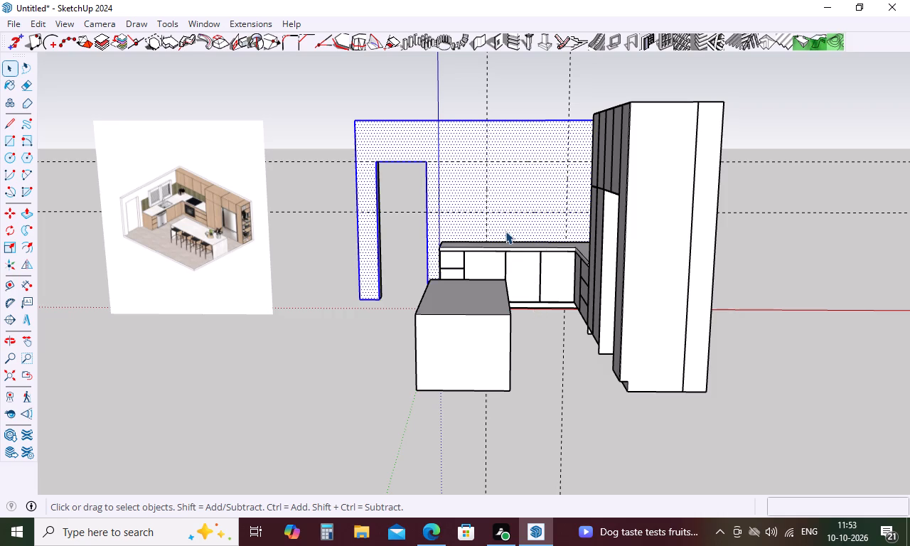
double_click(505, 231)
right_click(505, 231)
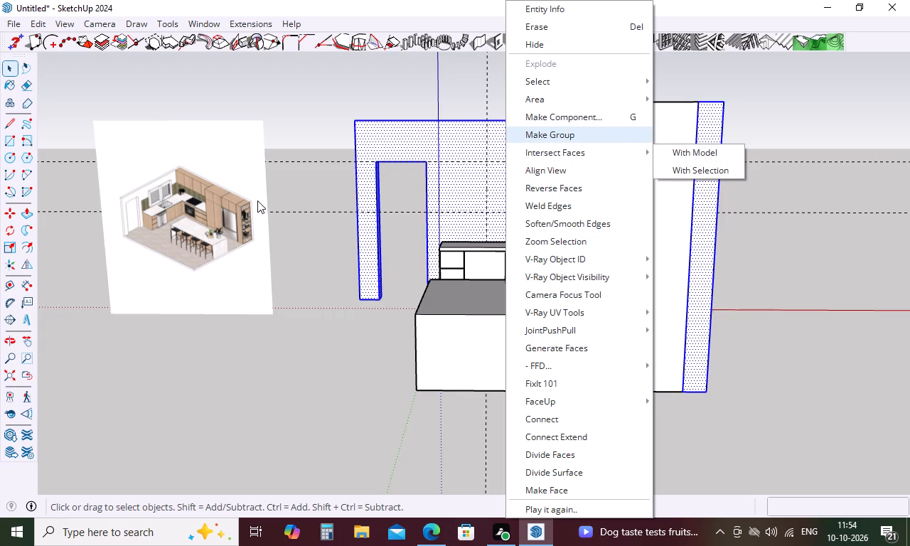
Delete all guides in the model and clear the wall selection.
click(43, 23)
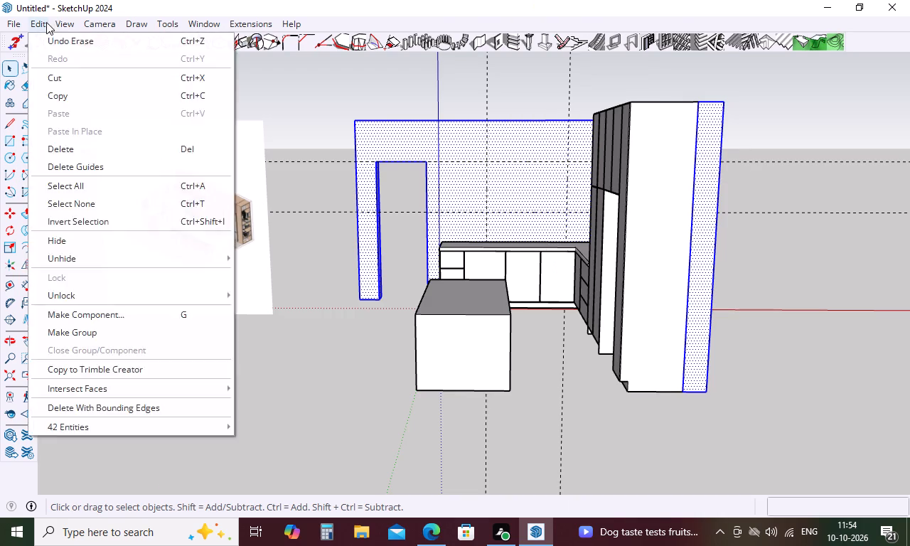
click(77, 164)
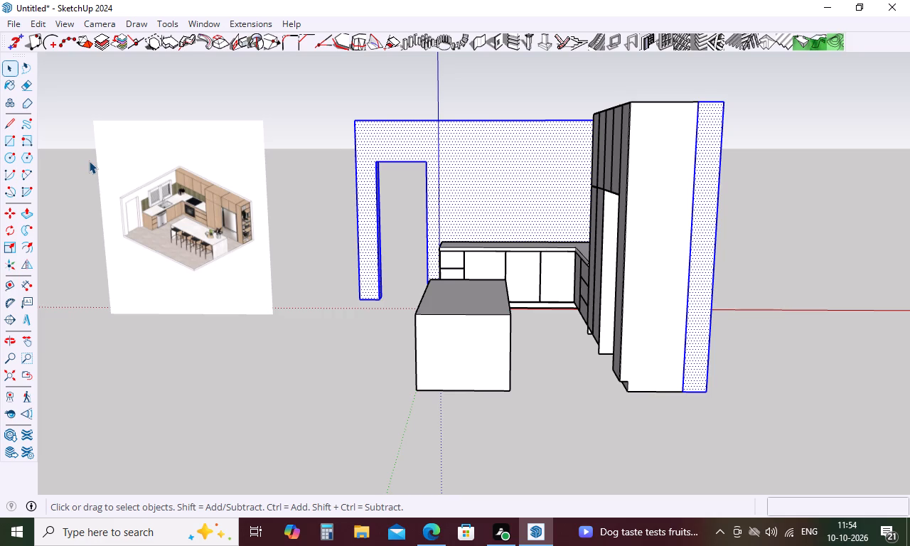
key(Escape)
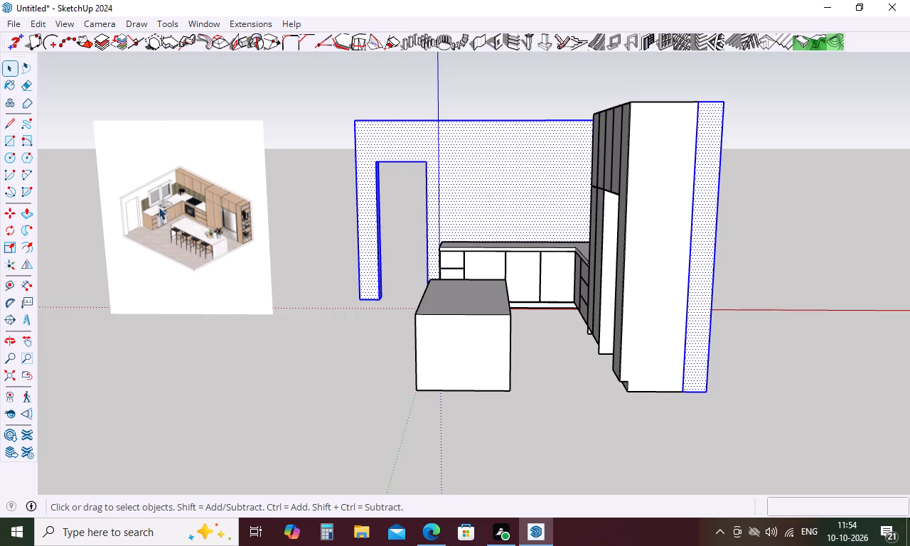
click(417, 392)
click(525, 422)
Examine the window above the countertop in the reference image and compare it with the modelled back wall.
scroll(450, 360, down, 4)
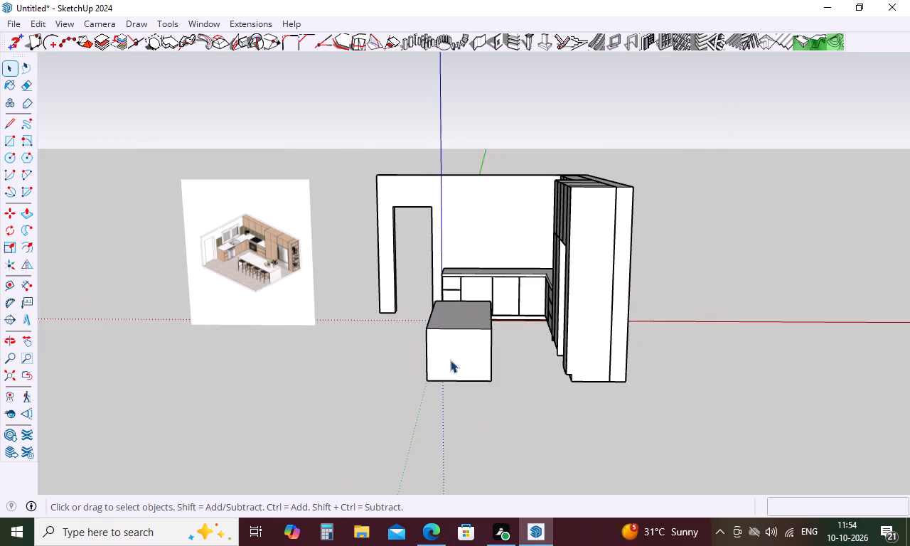
middle_drag(450, 360, 506, 385)
scroll(209, 237, up, 2)
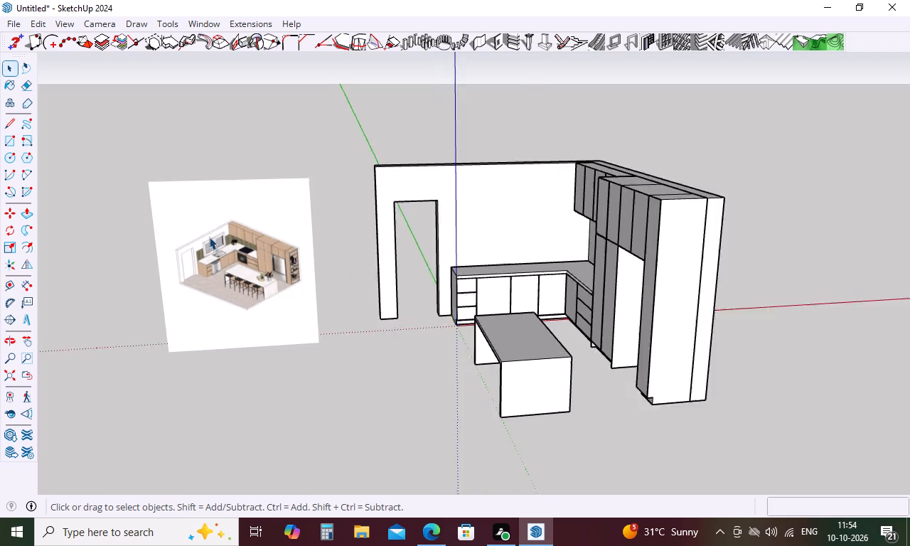
scroll(209, 237, up, 13)
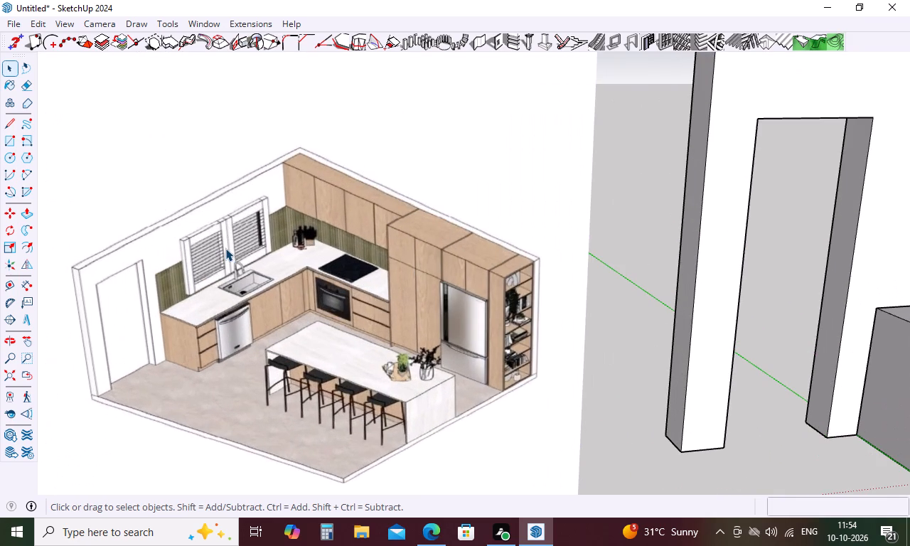
scroll(225, 247, down, 12)
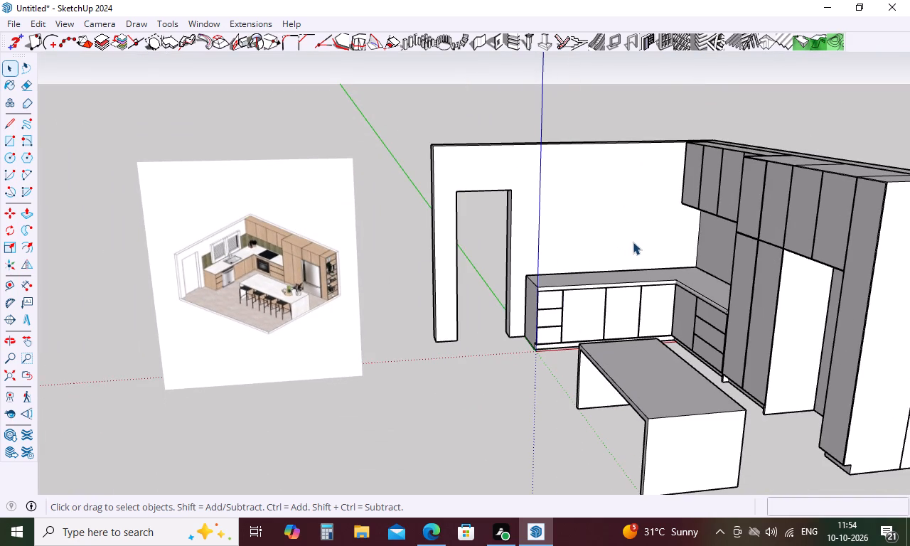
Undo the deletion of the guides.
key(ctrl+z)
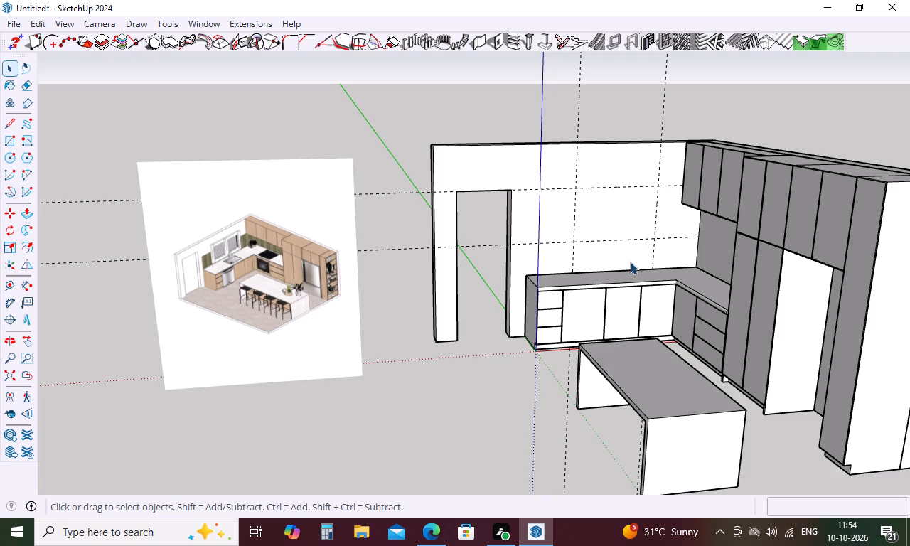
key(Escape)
Draw a 4' by 2' 6" window rectangle on the back wall between the guide intersections.
scroll(696, 187, up, 3)
key(e)
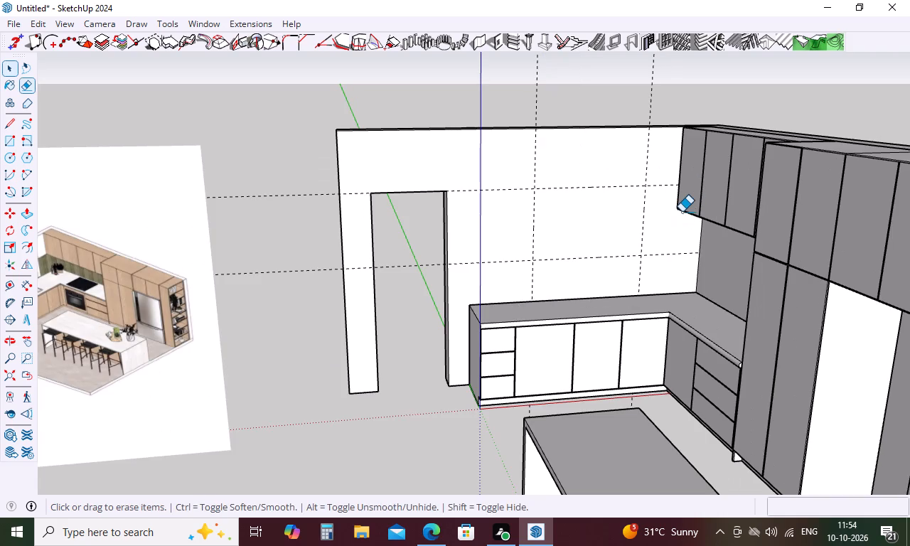
key(r)
click(535, 189)
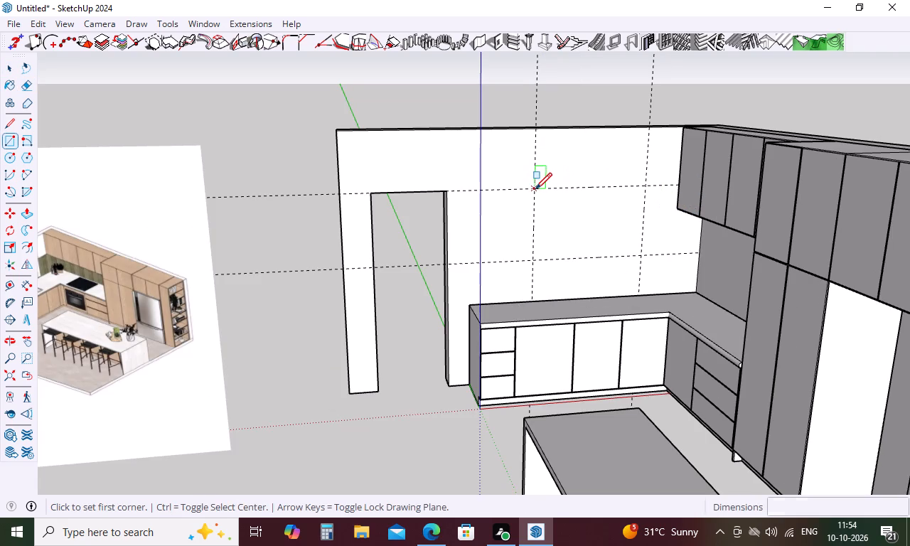
click(638, 257)
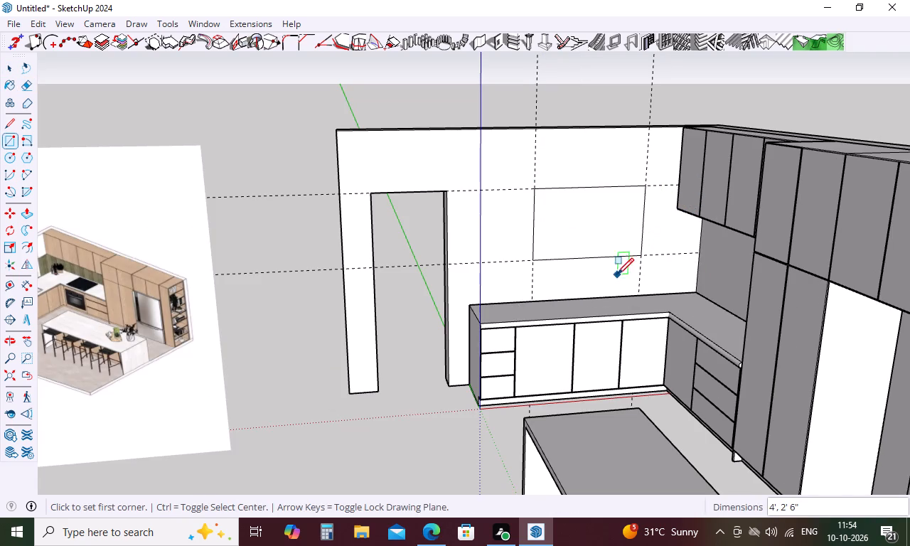
key(Escape)
key(space)
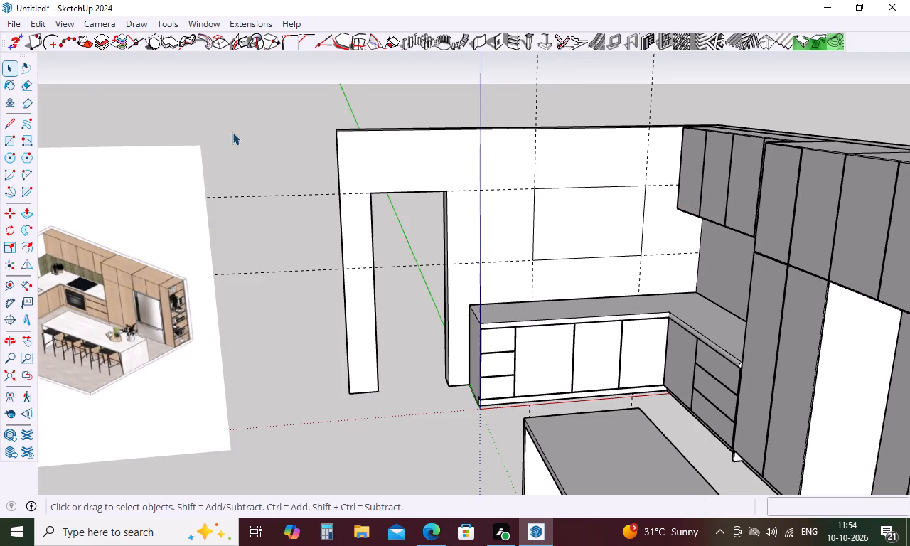
Delete all guides in the model.
click(31, 23)
click(82, 166)
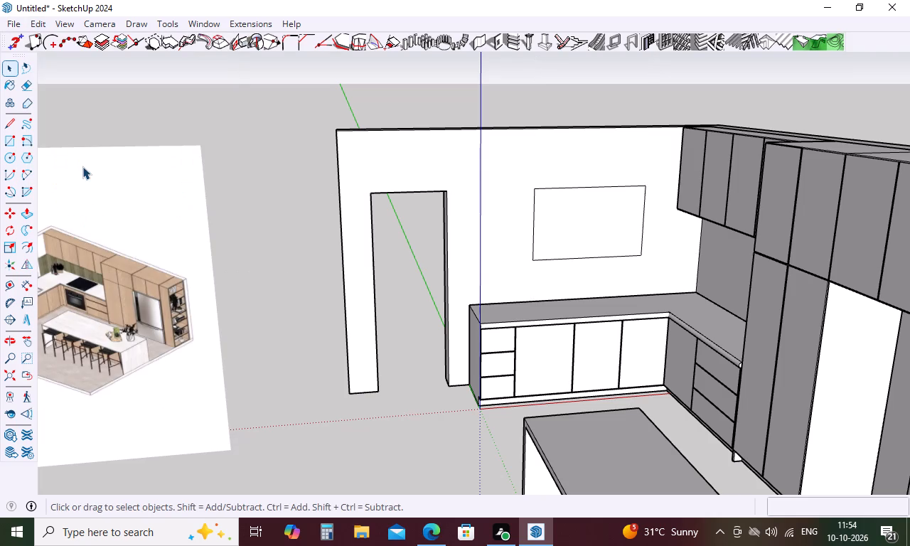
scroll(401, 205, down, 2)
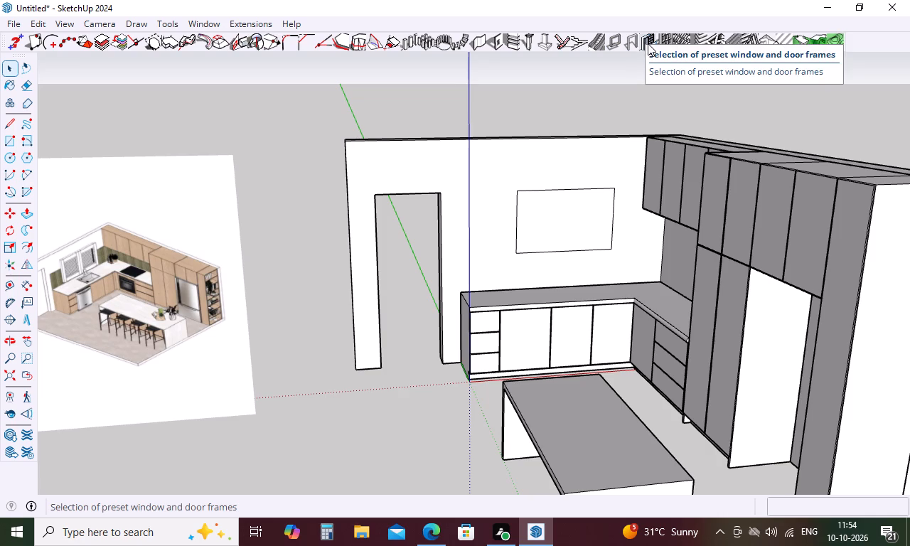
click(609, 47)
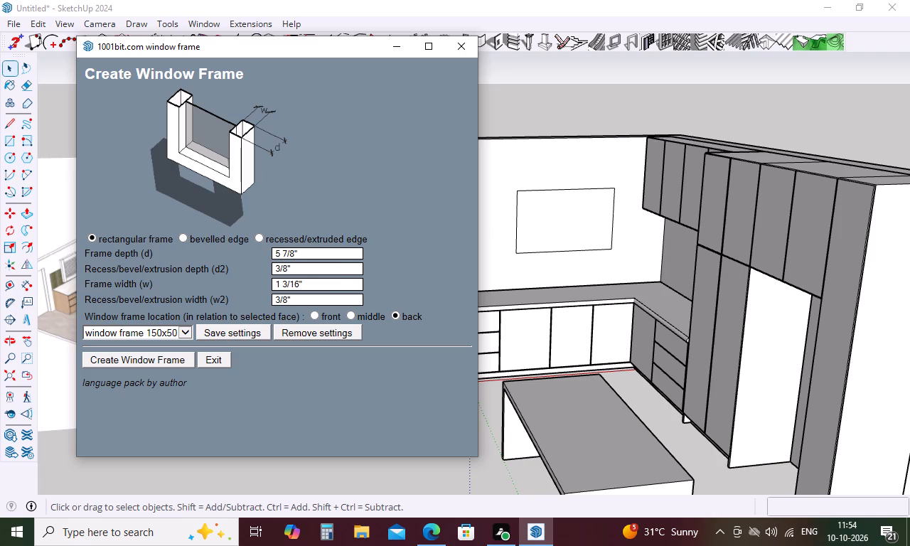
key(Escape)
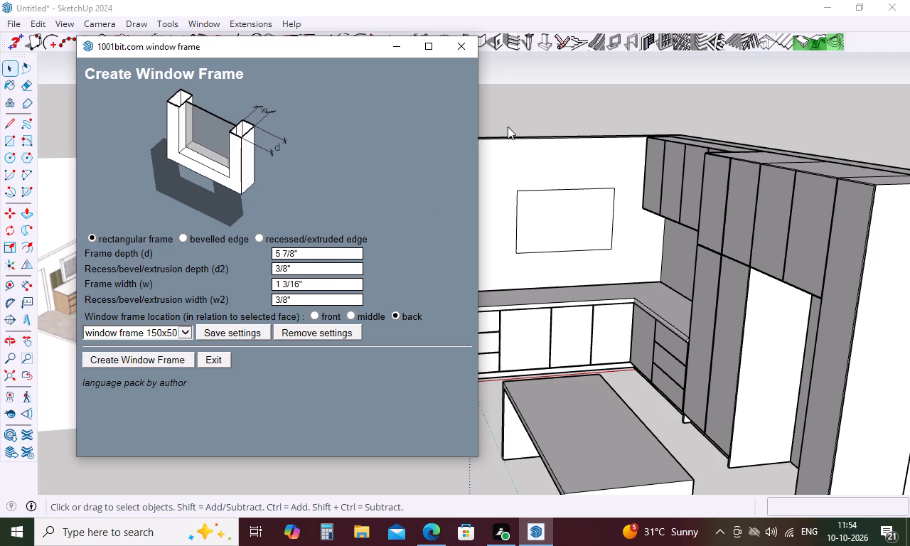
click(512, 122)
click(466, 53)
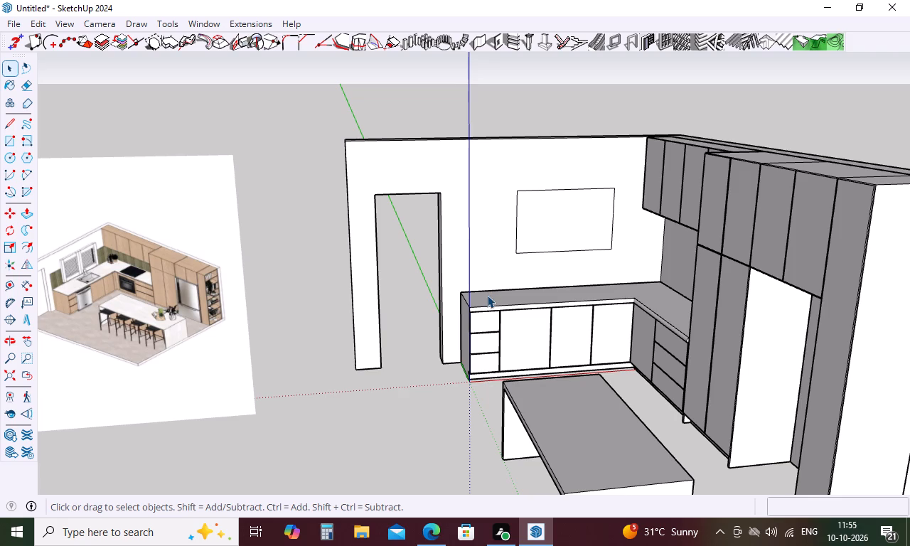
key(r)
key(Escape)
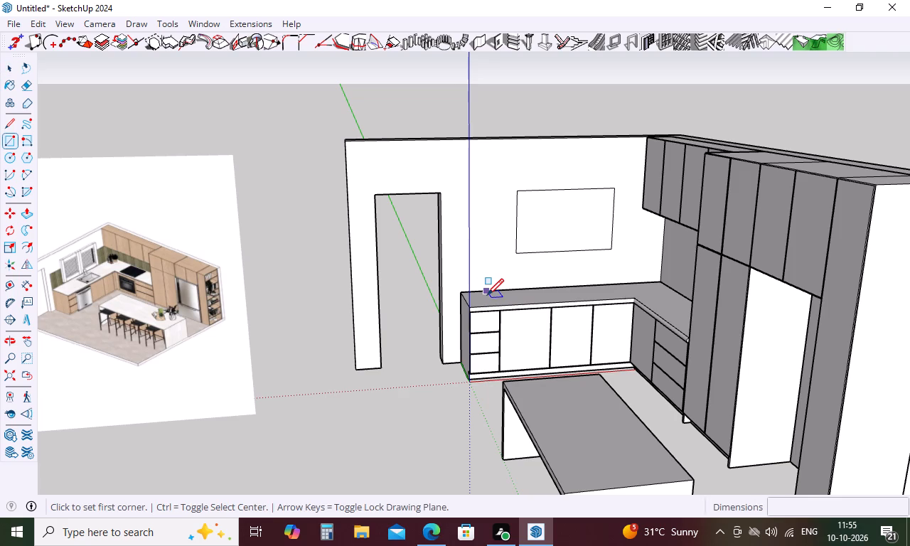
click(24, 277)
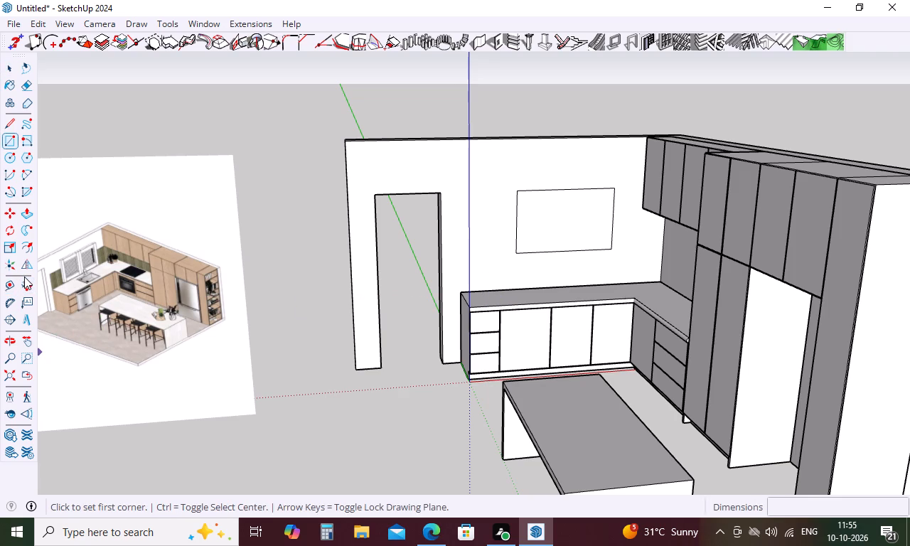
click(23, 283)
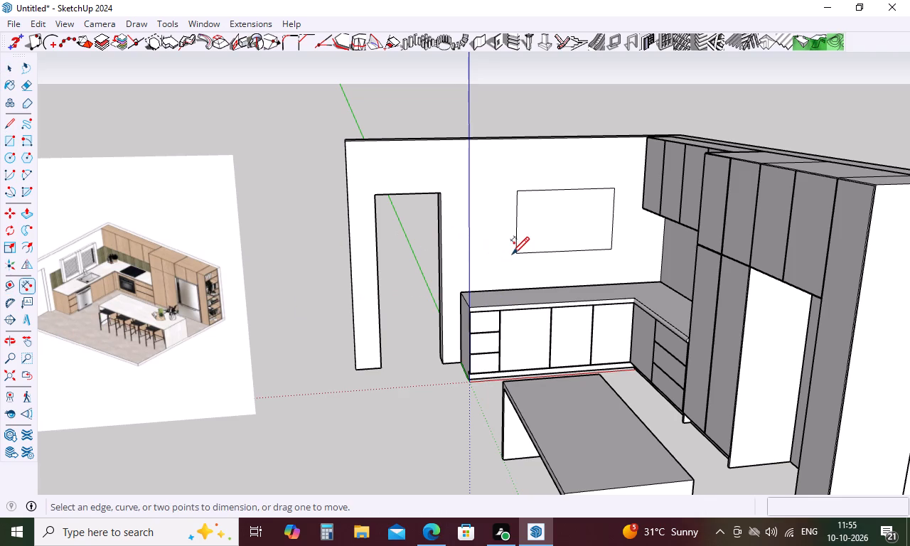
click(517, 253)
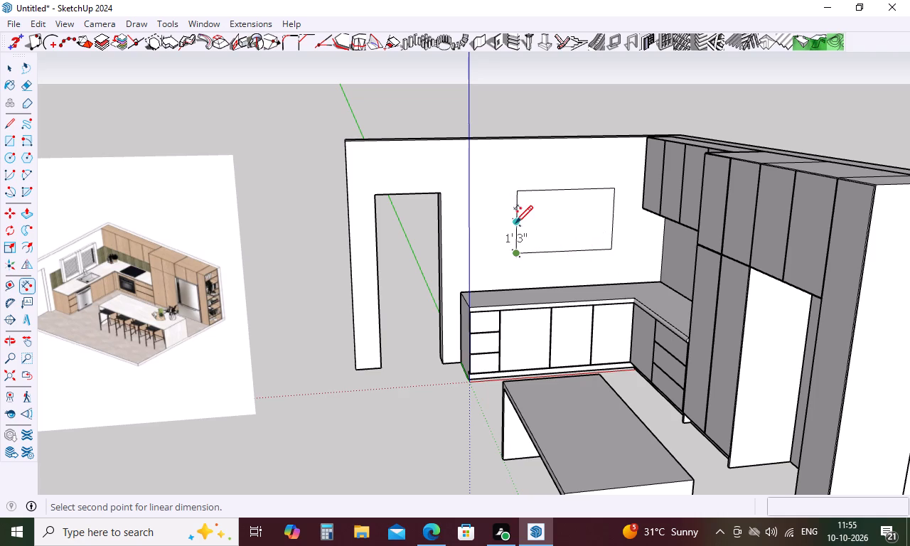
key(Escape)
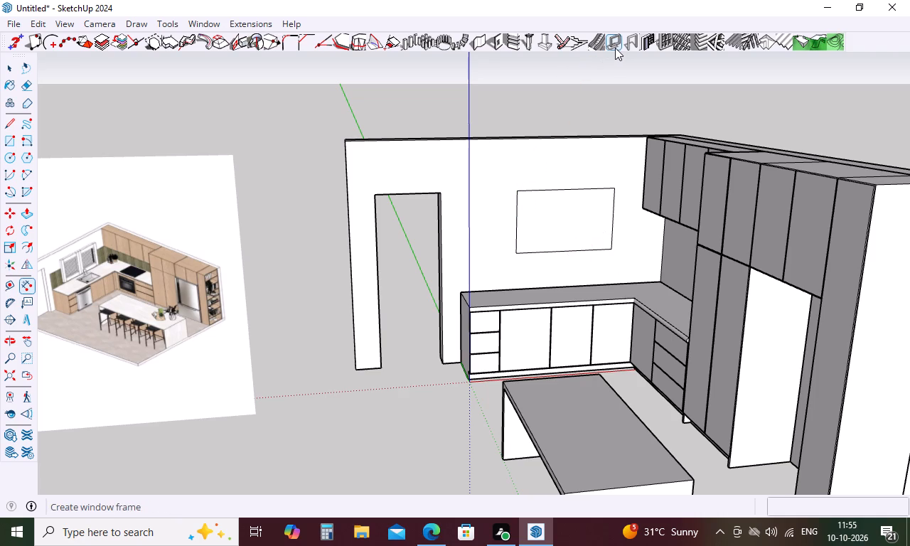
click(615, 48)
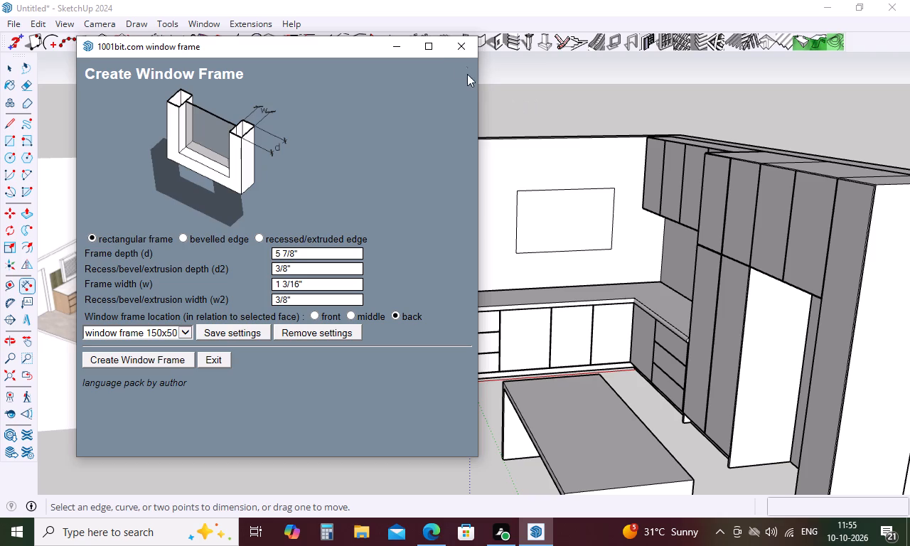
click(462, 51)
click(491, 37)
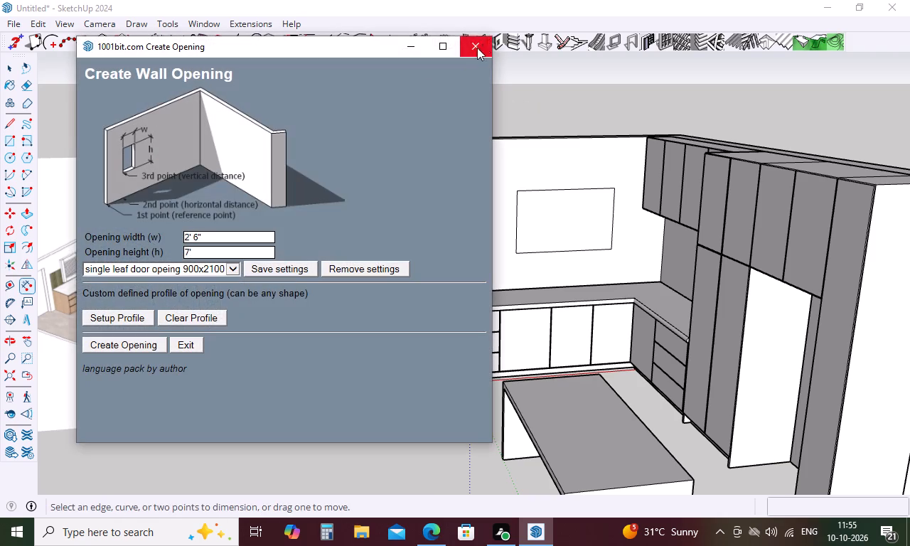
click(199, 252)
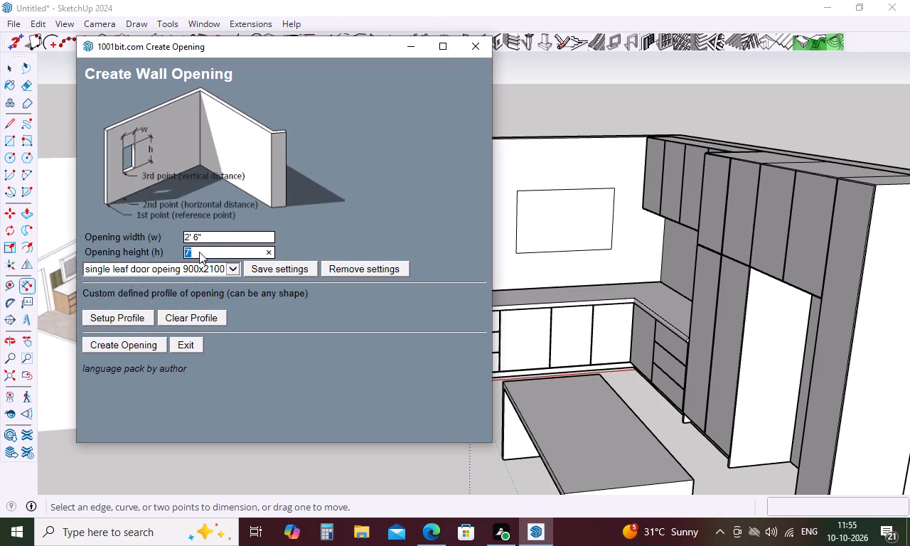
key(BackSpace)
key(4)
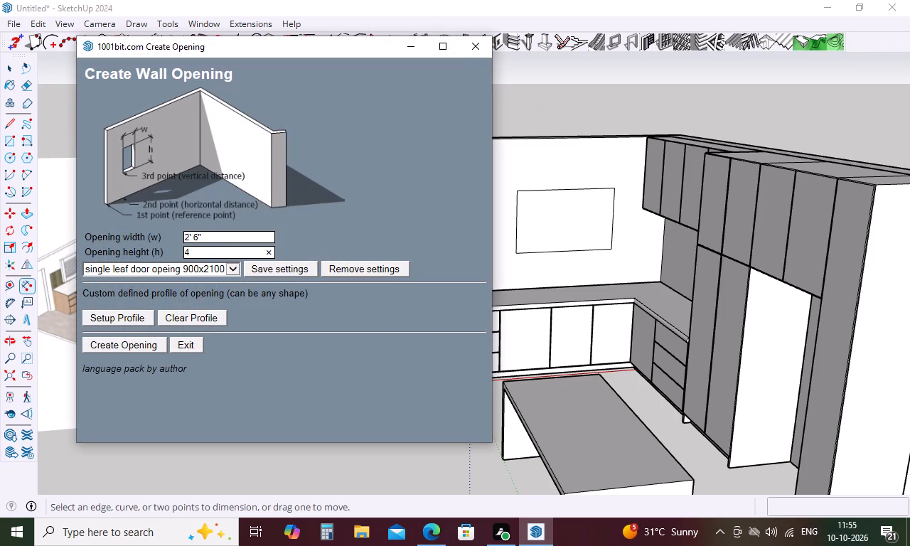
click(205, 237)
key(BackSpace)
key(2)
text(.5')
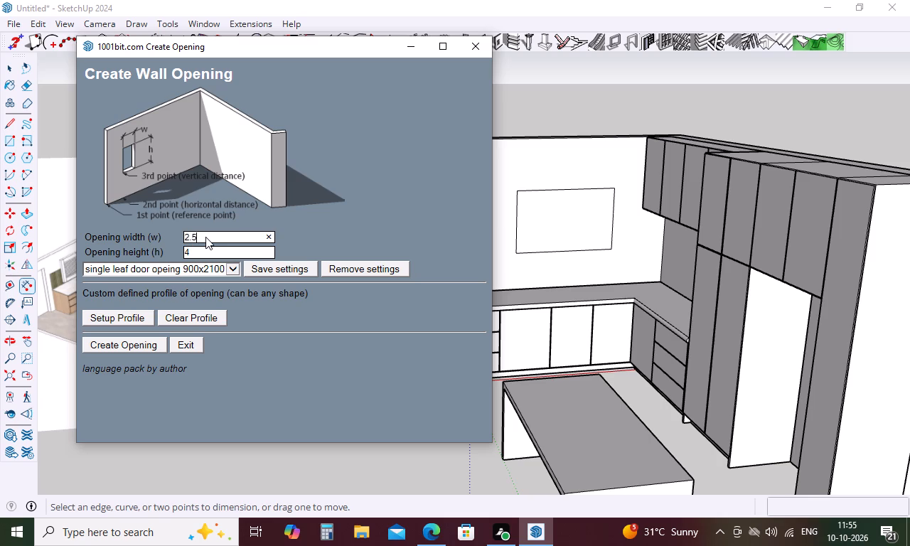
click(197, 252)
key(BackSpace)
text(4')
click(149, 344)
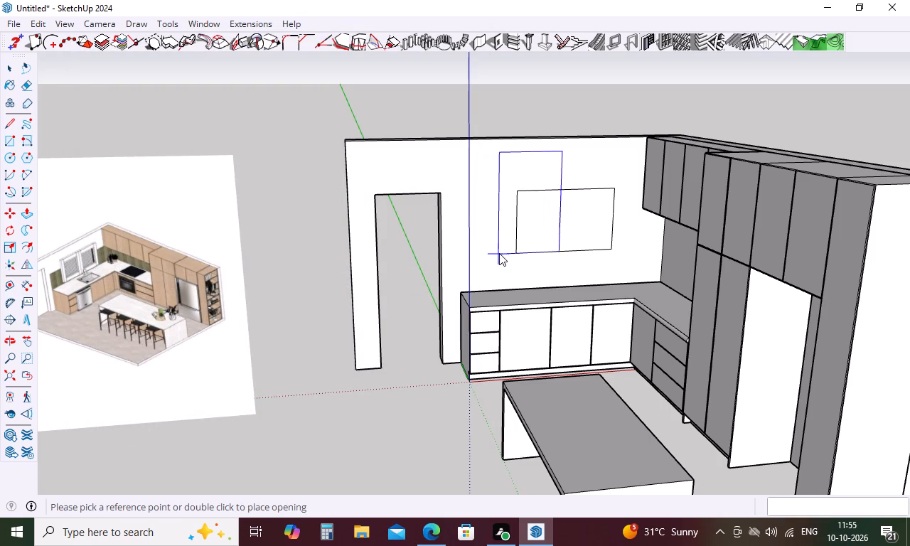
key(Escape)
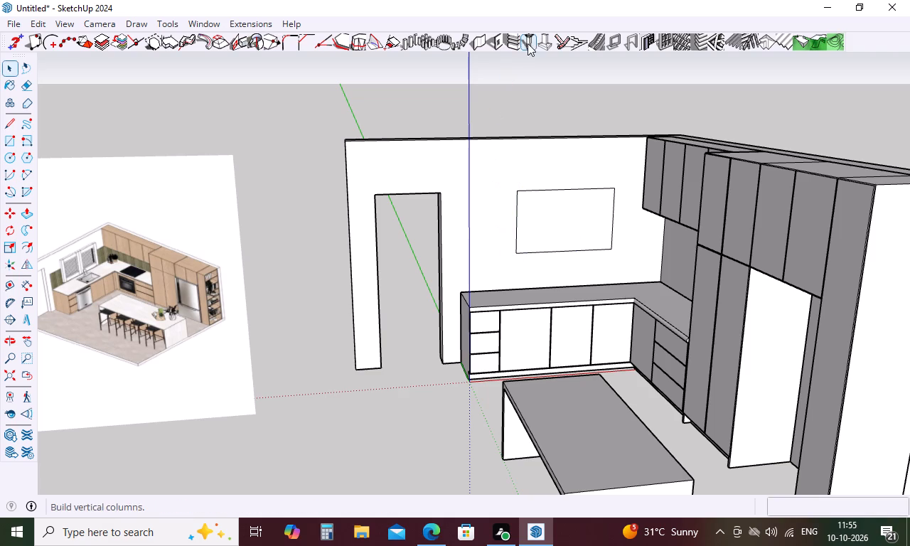
Cut a 4' wide by 2'6" high wall opening through the back wall, placed at the window rectangle's lower-left corner.
click(494, 47)
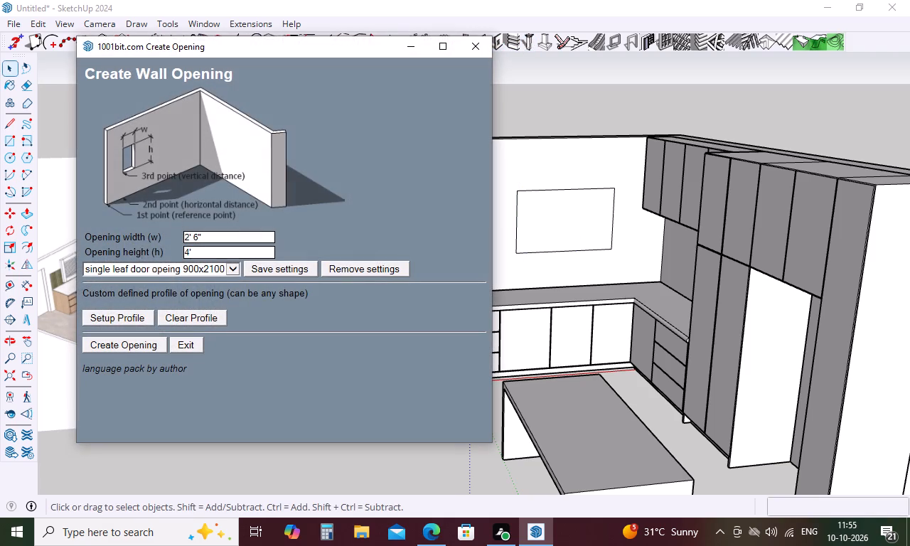
click(207, 242)
key(BackSpace)
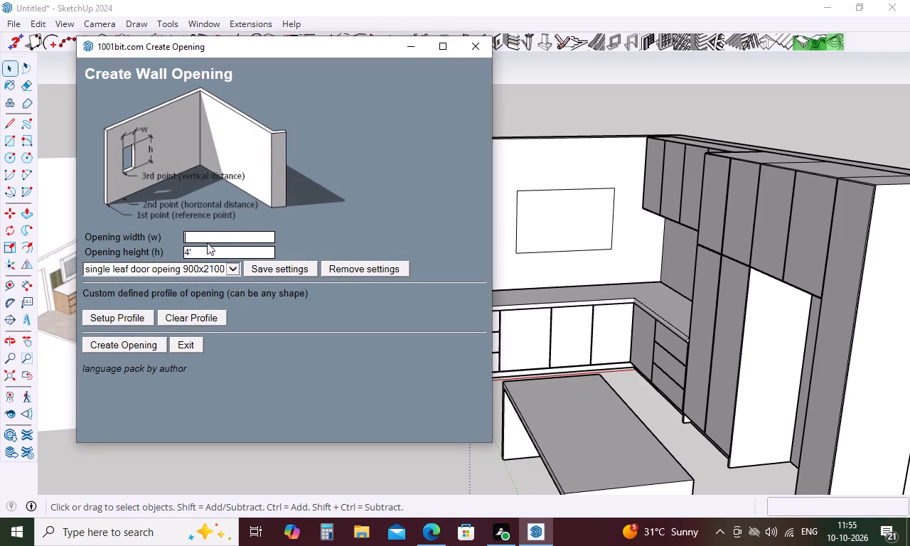
text(4')
click(203, 252)
key(BackSpace)
text(2'6)
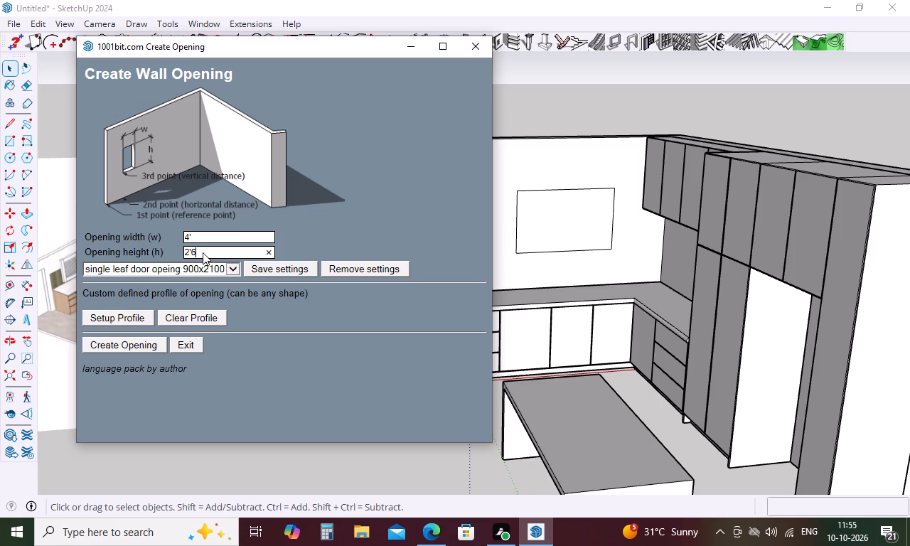
key(shift+quotedbl)
key(shift+Return)
click(512, 107)
click(152, 349)
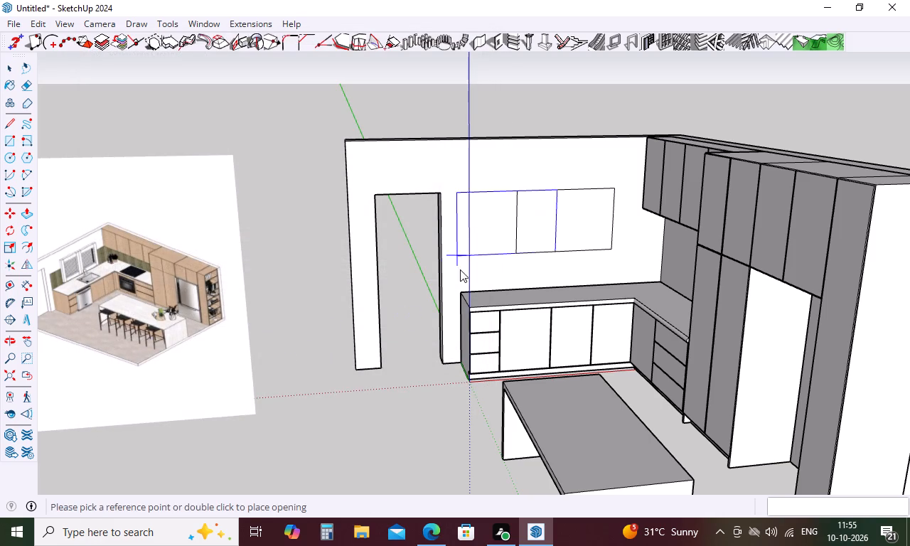
double_click(519, 250)
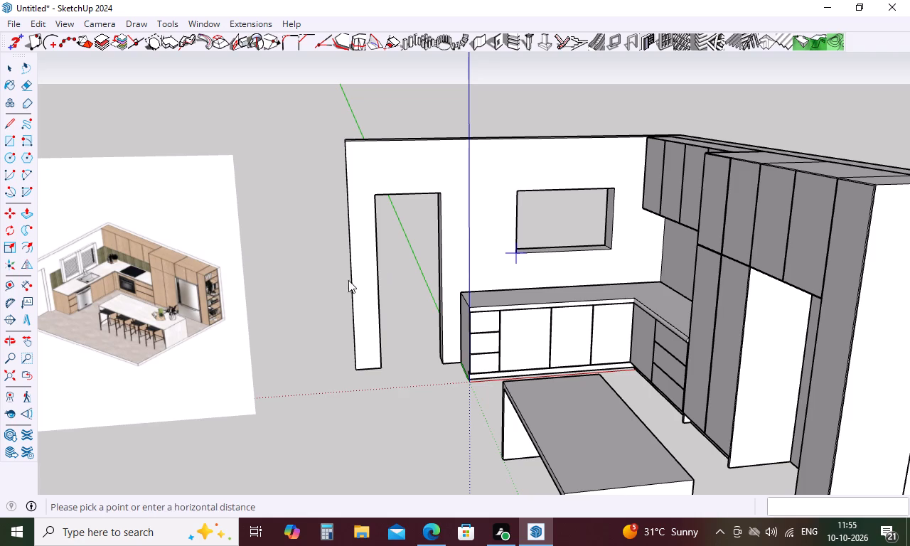
key(Escape)
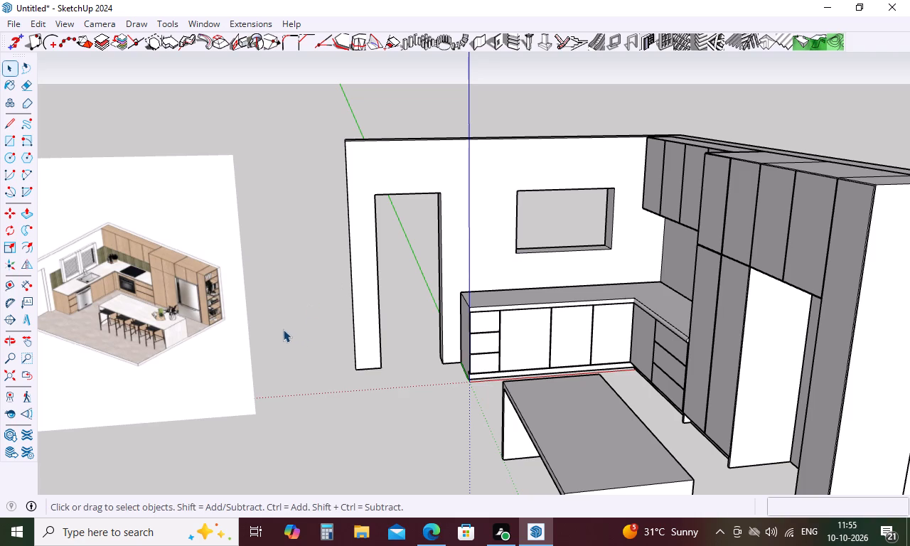
Examine the window on the back wall in the reference image and compare it with the modelled opening.
scroll(297, 225, down, 5)
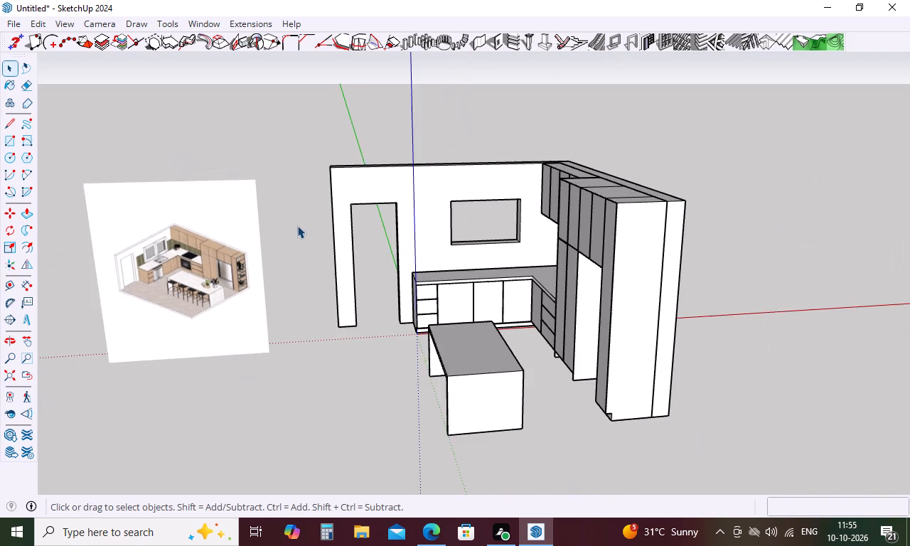
scroll(298, 224, down, 3)
scroll(389, 284, down, 1)
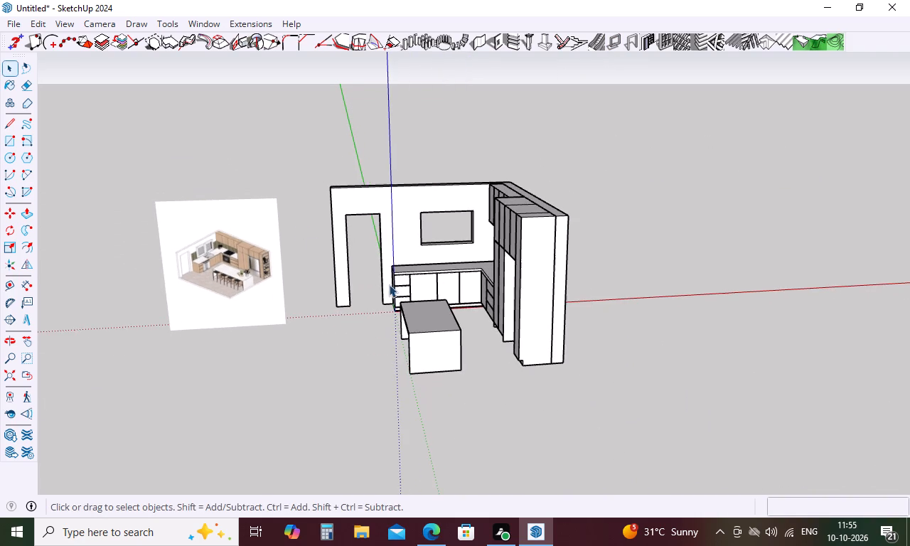
scroll(207, 239, up, 13)
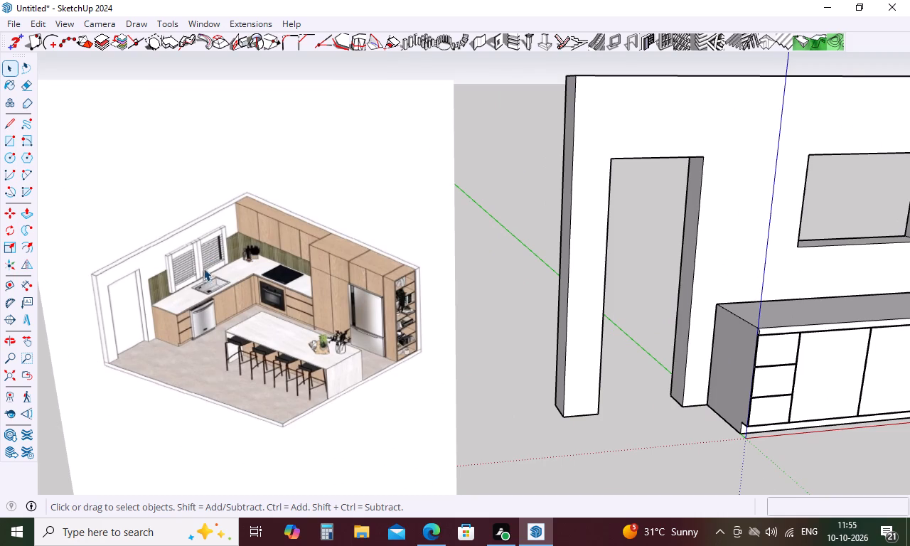
scroll(135, 243, down, 8)
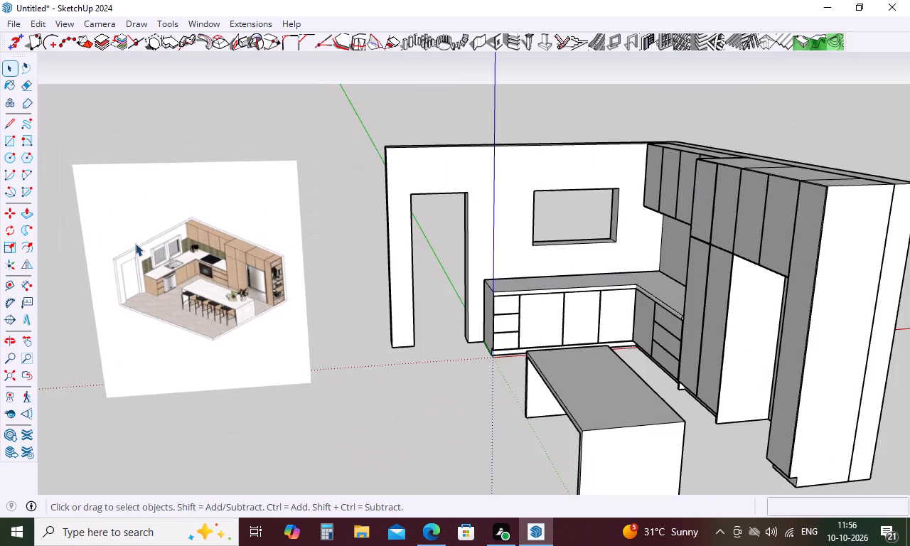
scroll(135, 243, down, 4)
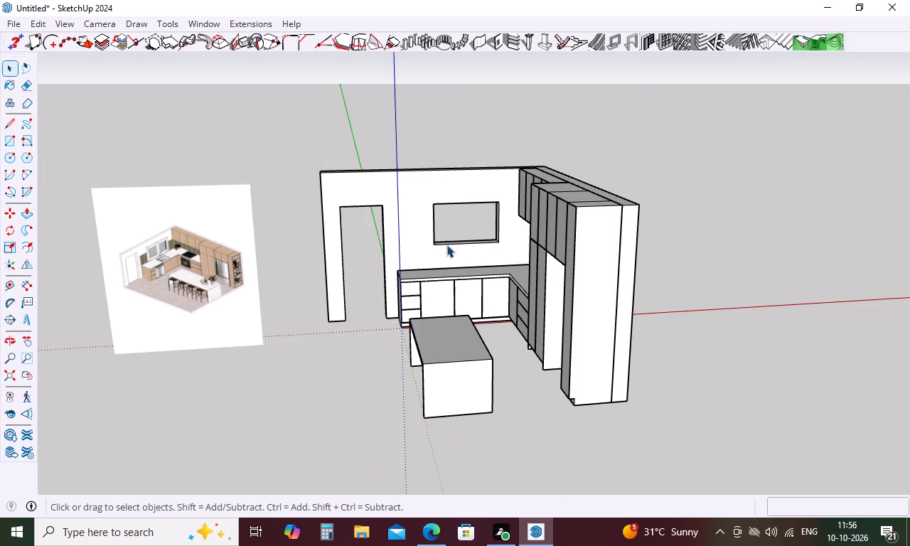
Draw a 4' by 2' 6" rectangle across the window opening, from its upper-left corner to the opposite corner.
key(r)
scroll(449, 218, up, 8)
click(426, 196)
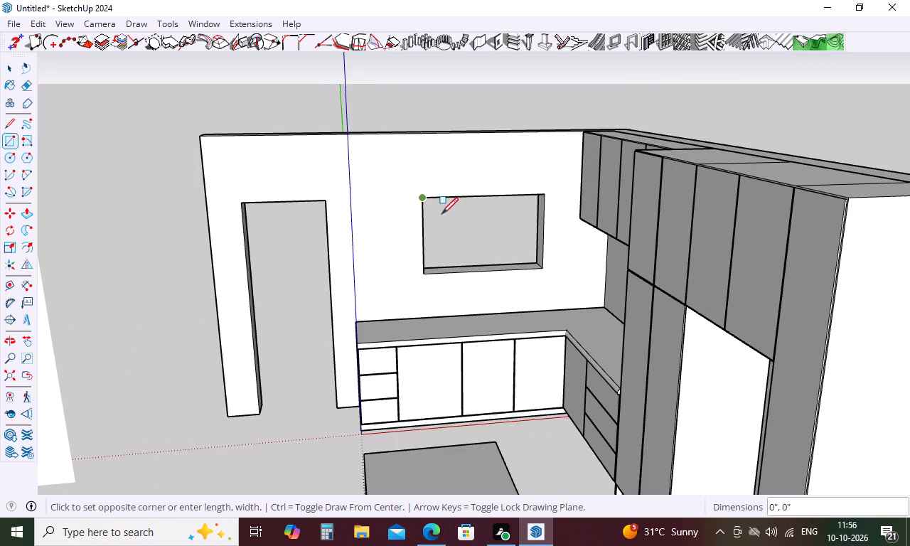
click(544, 262)
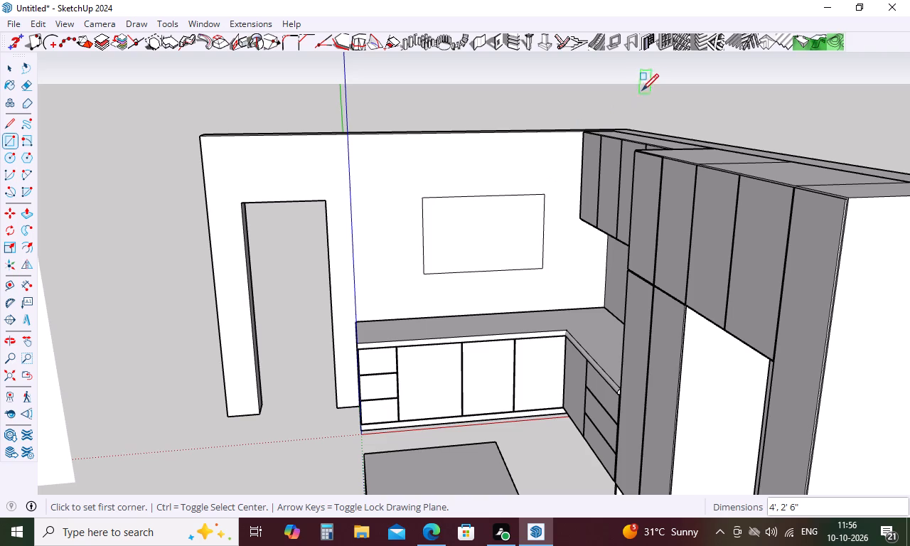
Start a type 0 door and window frame and set its number of columns to 2.
click(647, 40)
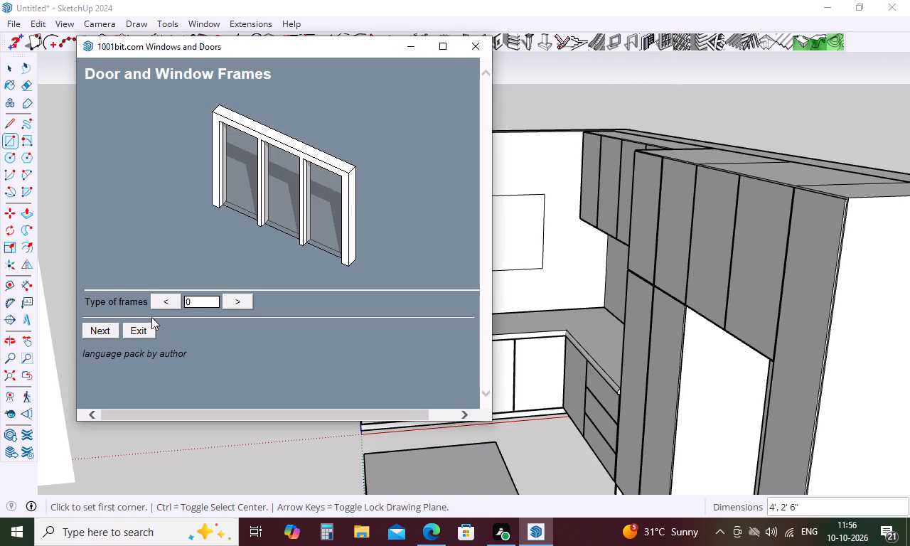
click(201, 305)
click(98, 331)
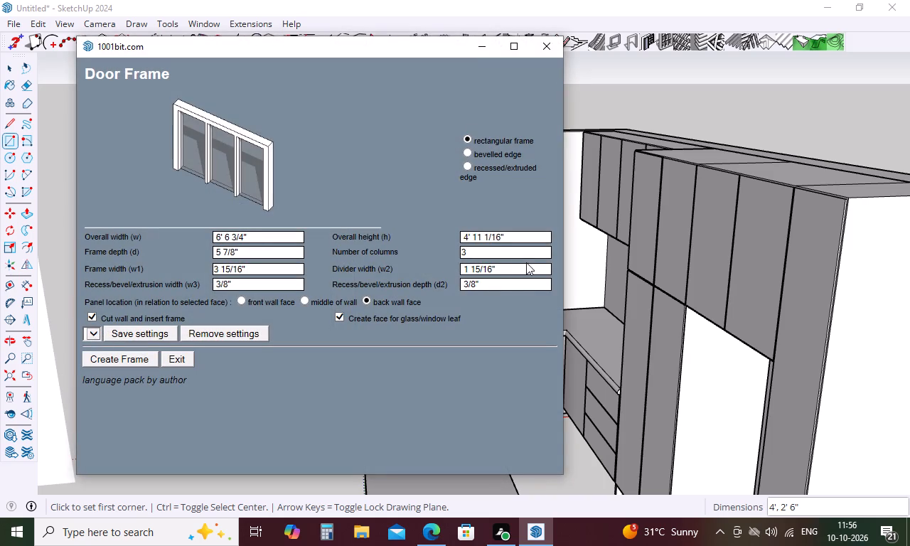
click(480, 254)
key(BackSpace)
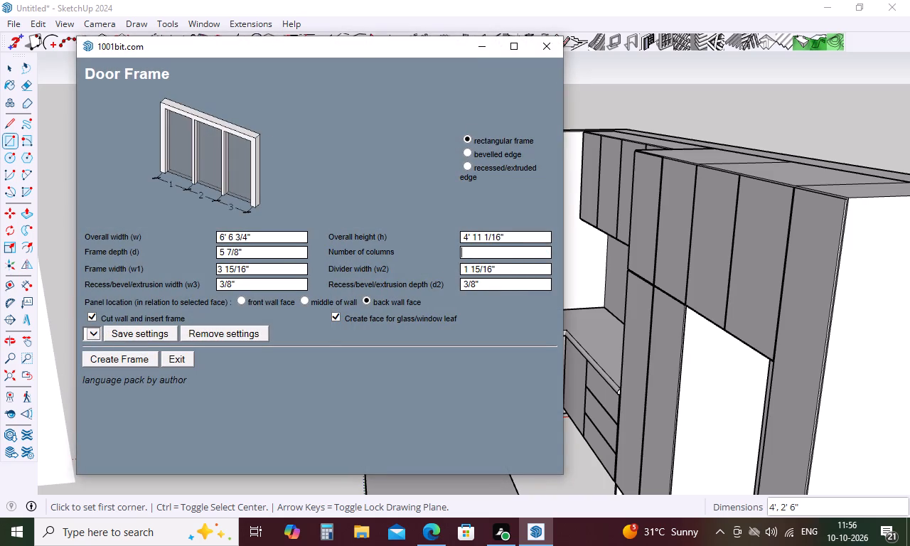
key(2)
Set the frame's overall width to 4' and its overall height to 2.5'.
click(275, 234)
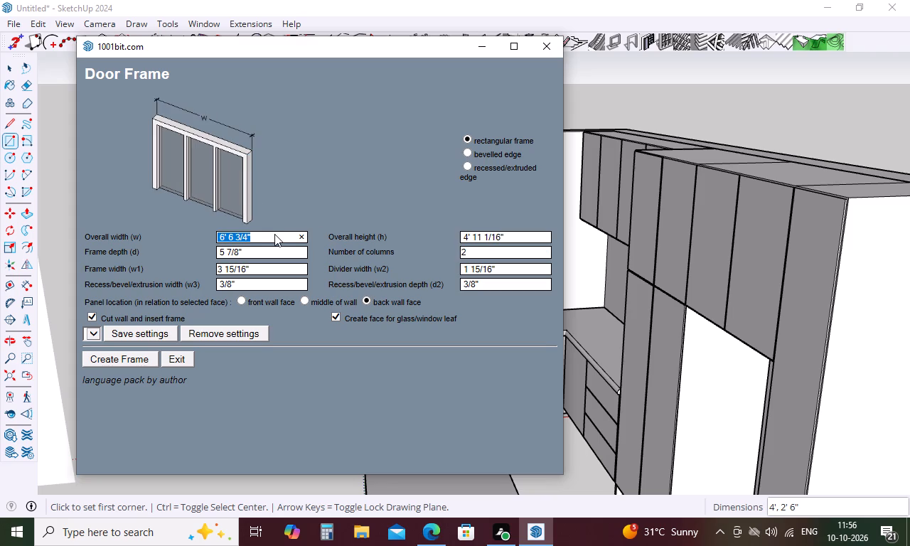
key(BackSpace)
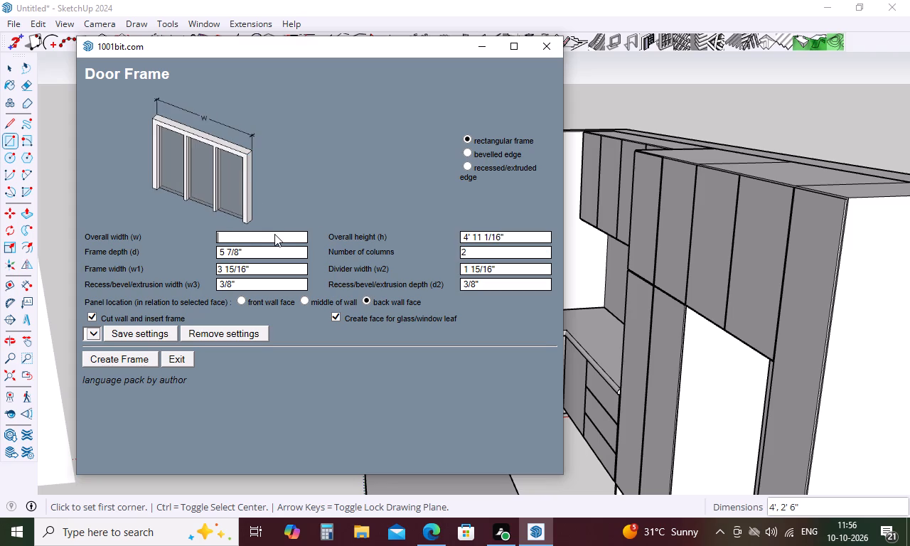
text(2')
key(BackSpace)
key(BackSpace)
key(4)
key(apostrophe)
click(530, 235)
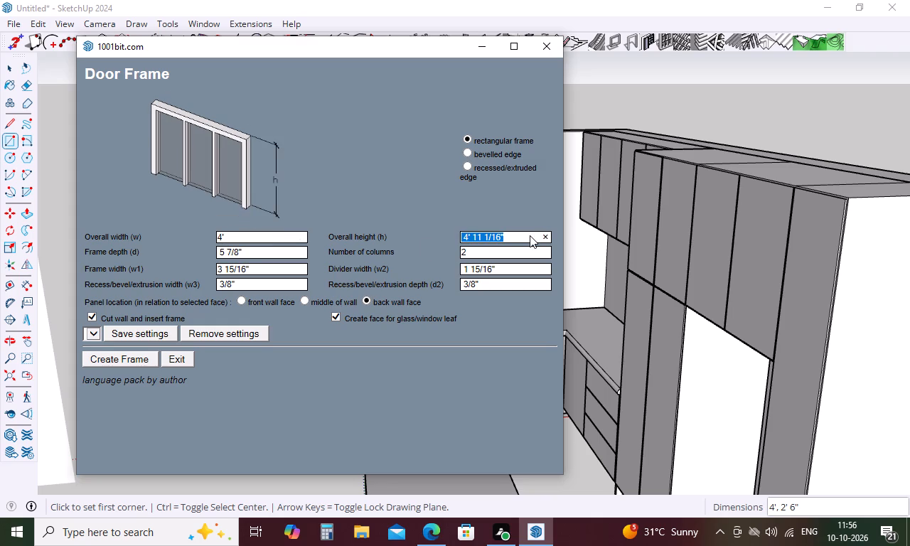
key(BackSpace)
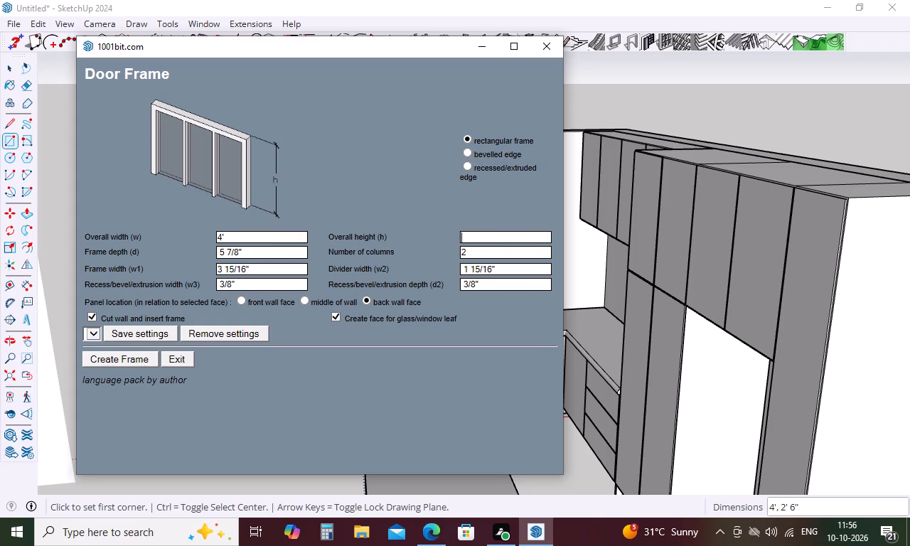
text(2.)
text(5')
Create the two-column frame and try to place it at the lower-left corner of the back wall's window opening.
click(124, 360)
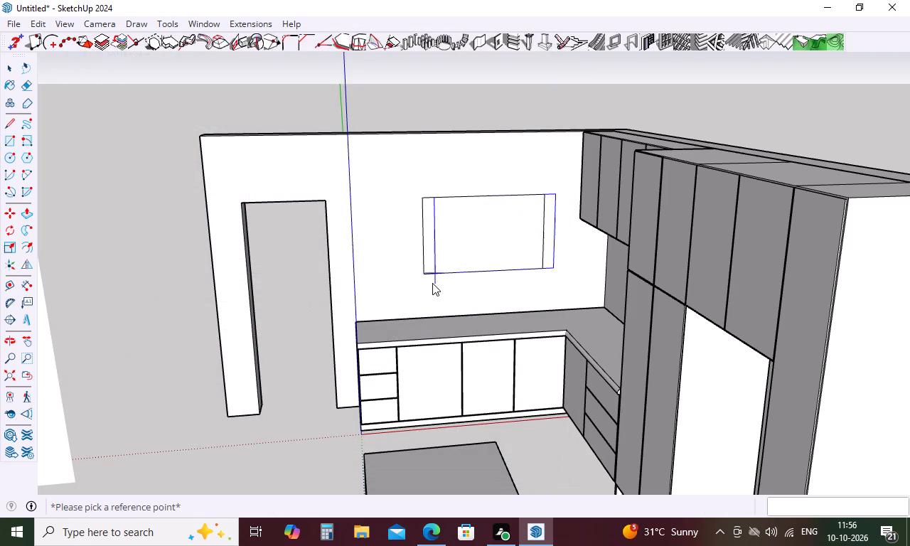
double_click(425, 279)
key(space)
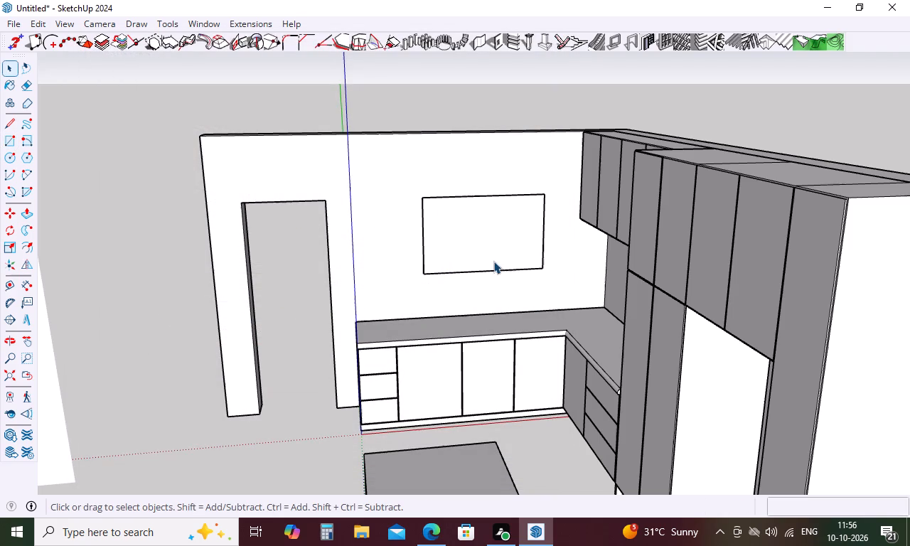
Delete the white face and the glass face filling the back wall's window opening.
click(493, 259)
key(Delete)
click(471, 255)
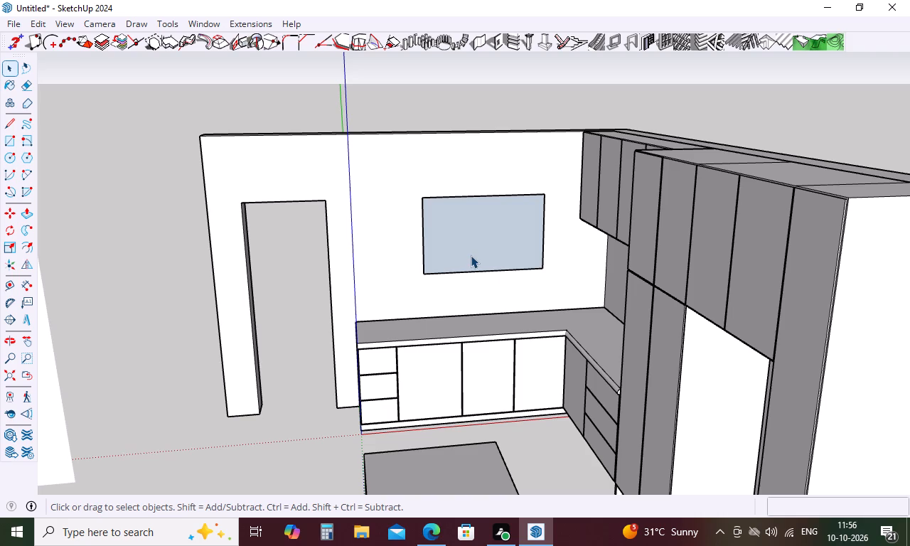
key(Delete)
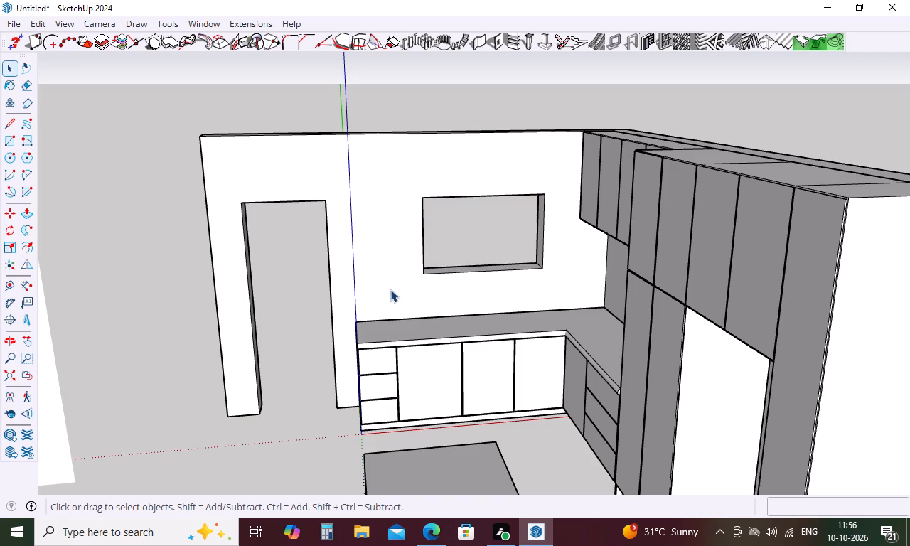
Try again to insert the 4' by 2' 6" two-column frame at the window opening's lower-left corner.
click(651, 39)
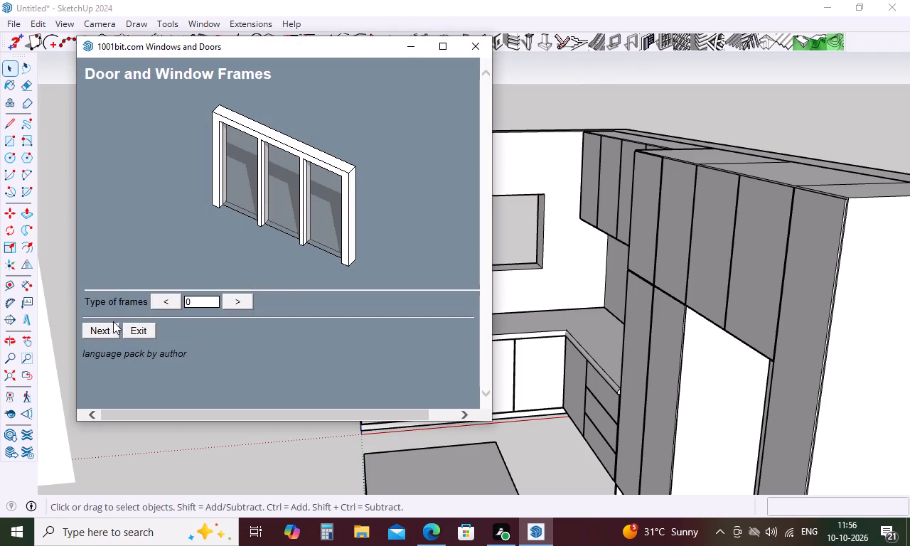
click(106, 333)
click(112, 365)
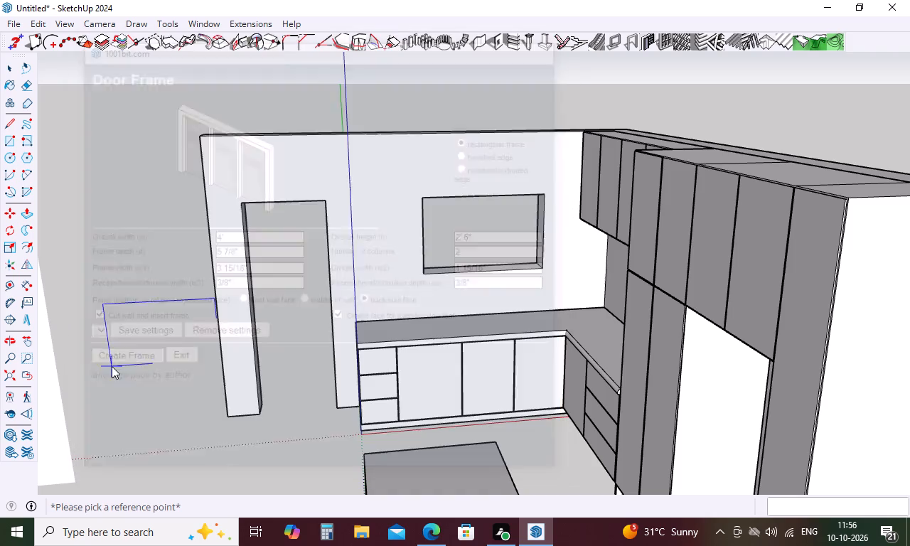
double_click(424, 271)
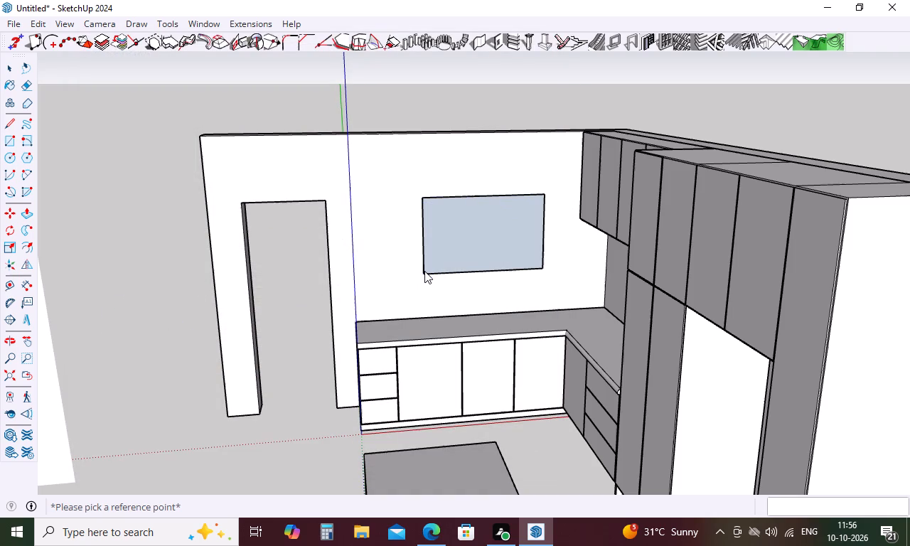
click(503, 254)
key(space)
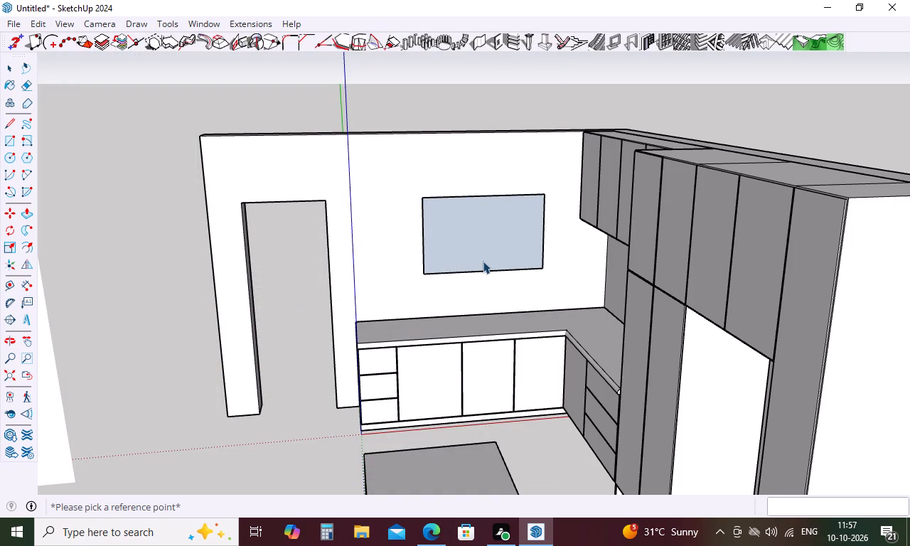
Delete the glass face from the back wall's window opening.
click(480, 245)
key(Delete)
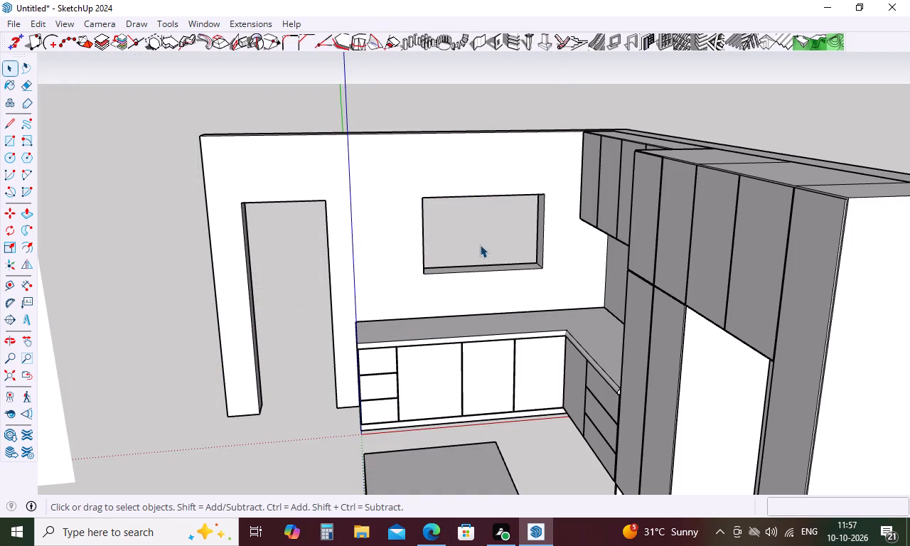
Reopen the type 0 frame settings and set the frame depth to 3 and the frame width to 1.
click(645, 42)
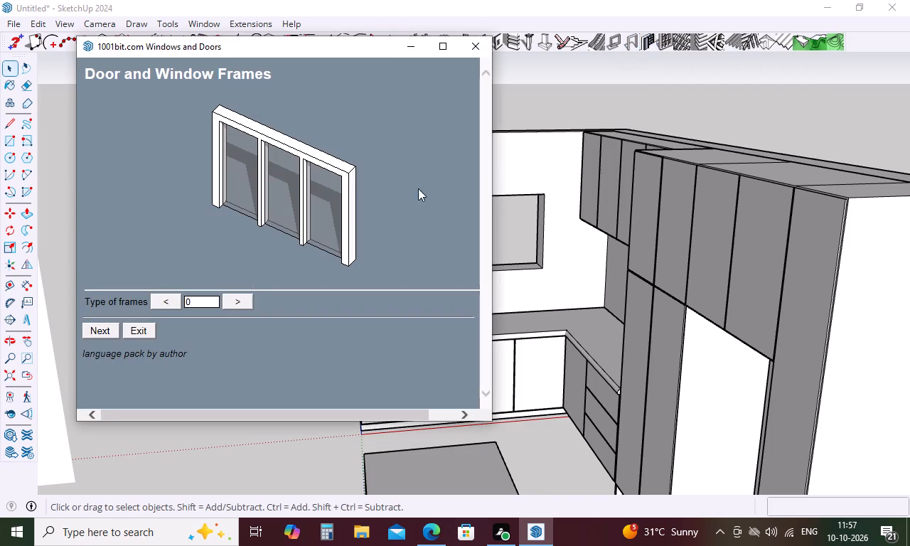
click(107, 330)
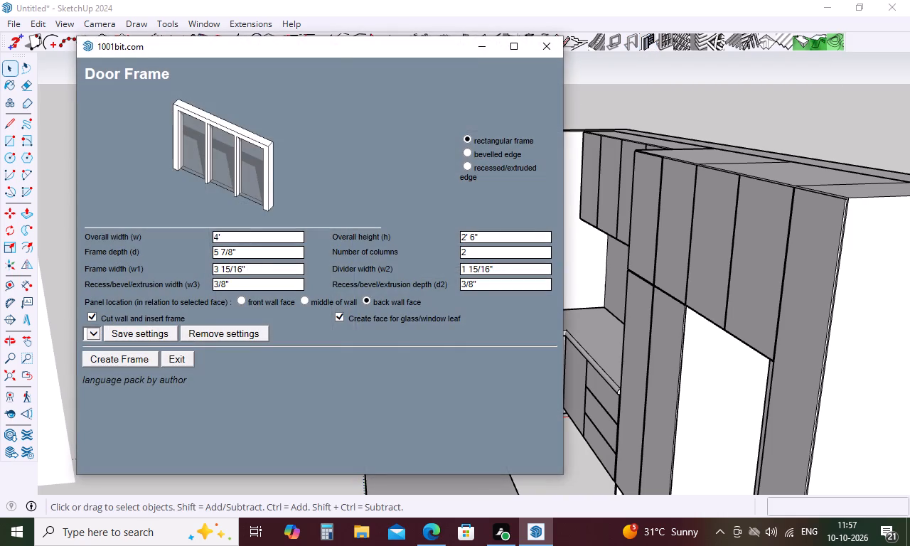
scroll(196, 237, up, 5)
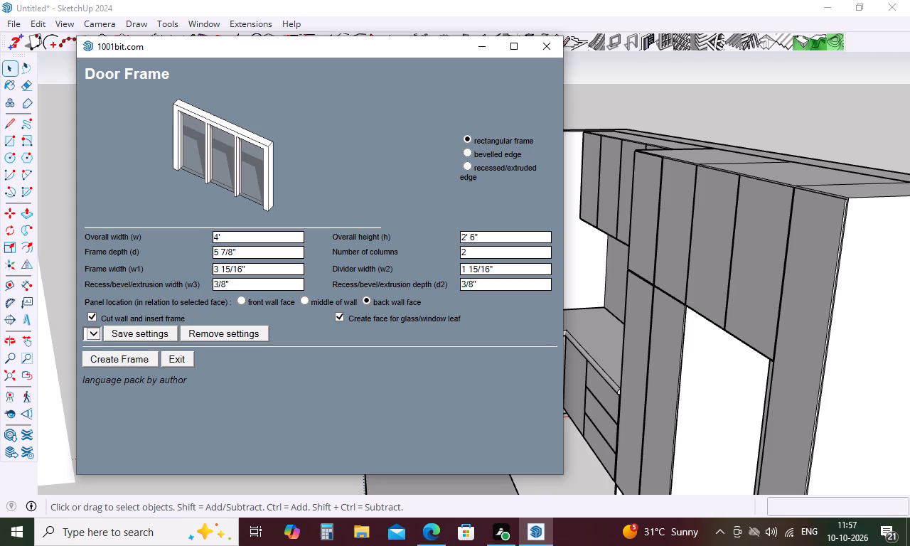
click(242, 252)
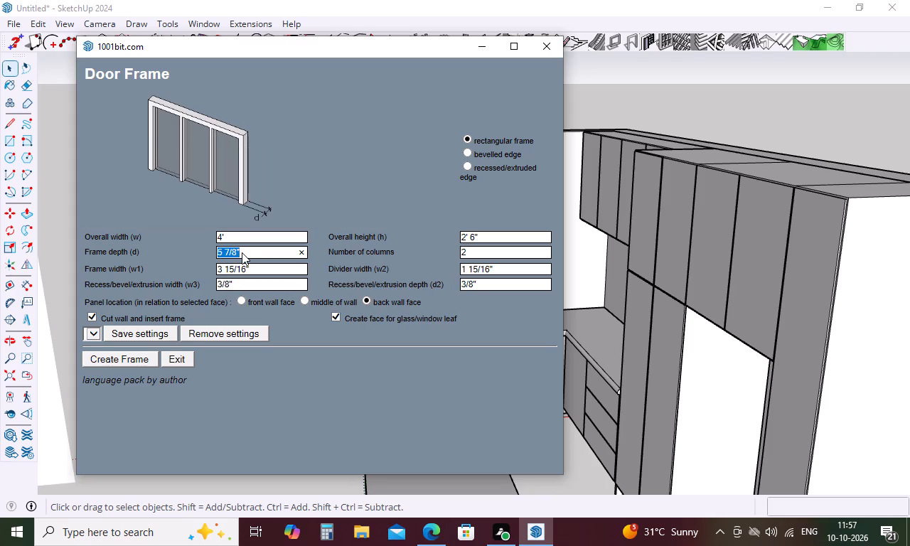
key(BackSpace)
key(3)
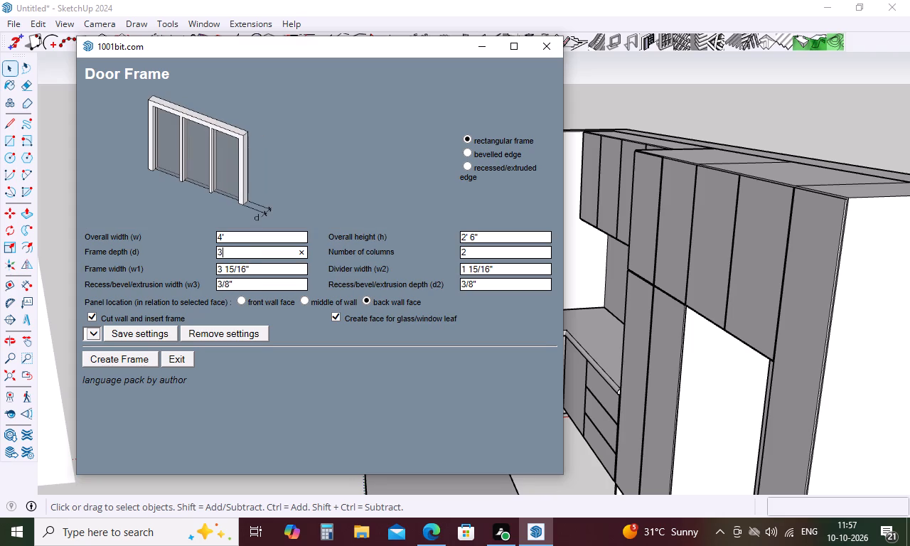
click(248, 268)
key(BackSpace)
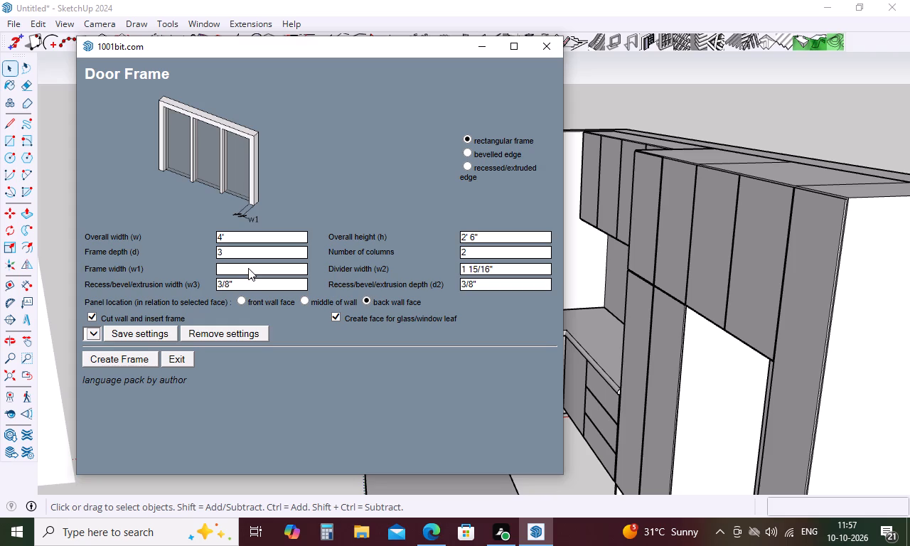
key(1)
Set the frame's recess/bevel/extrusion width to 2.
click(242, 287)
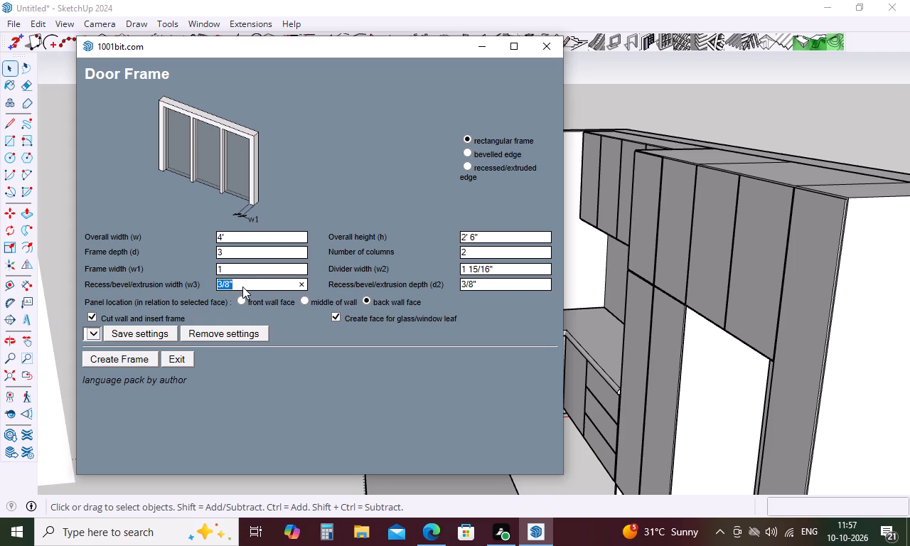
click(242, 287)
key(BackSpace)
key(BackSpace)
key(BackSpace)
key(BackSpace)
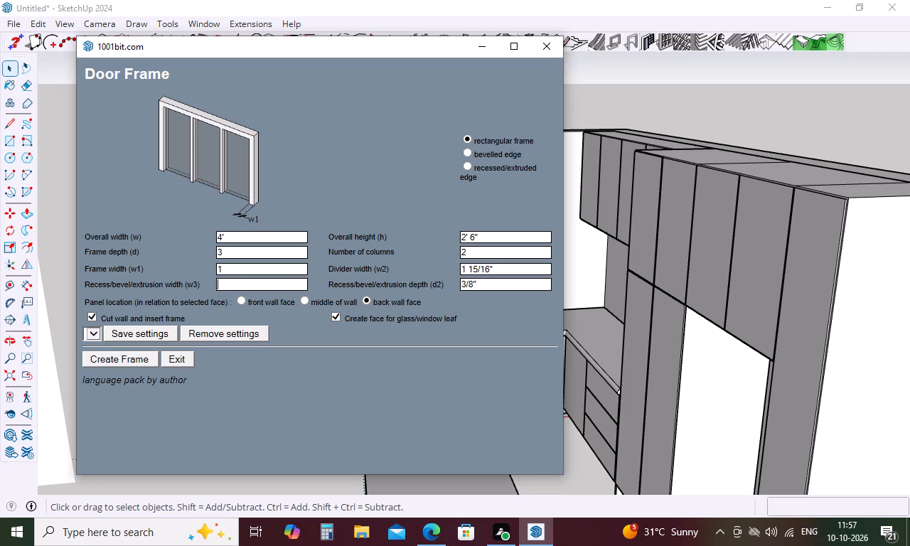
key(2)
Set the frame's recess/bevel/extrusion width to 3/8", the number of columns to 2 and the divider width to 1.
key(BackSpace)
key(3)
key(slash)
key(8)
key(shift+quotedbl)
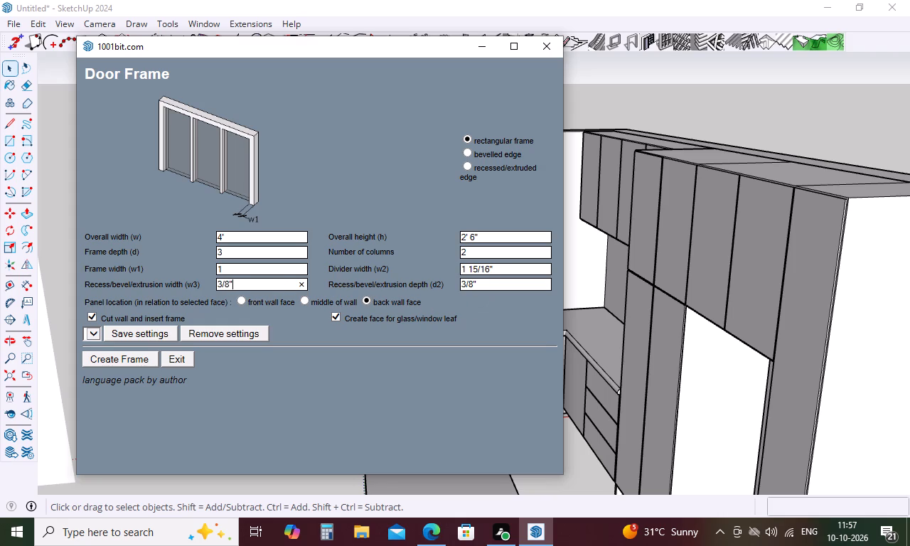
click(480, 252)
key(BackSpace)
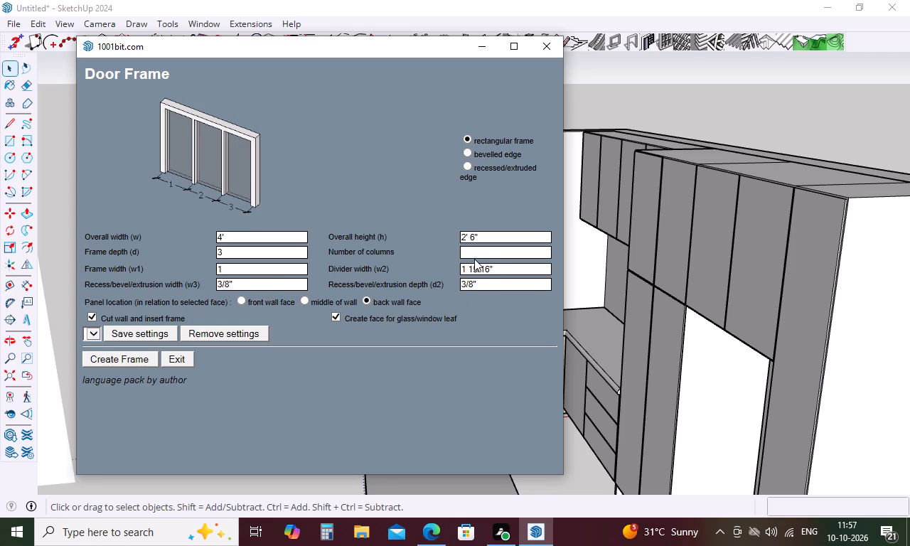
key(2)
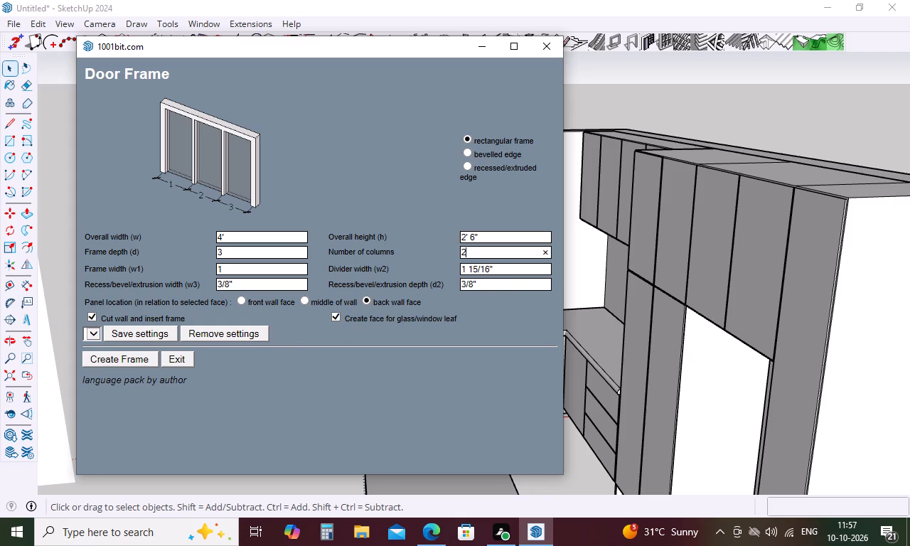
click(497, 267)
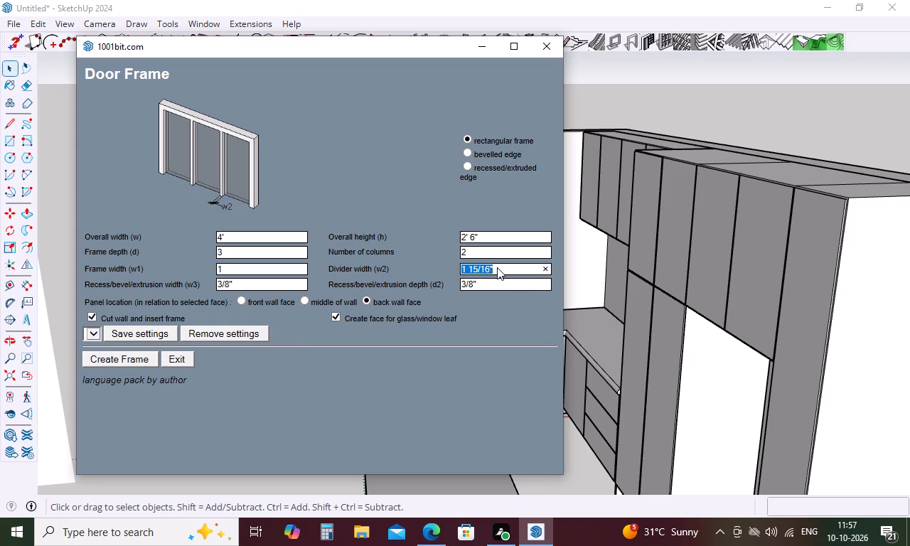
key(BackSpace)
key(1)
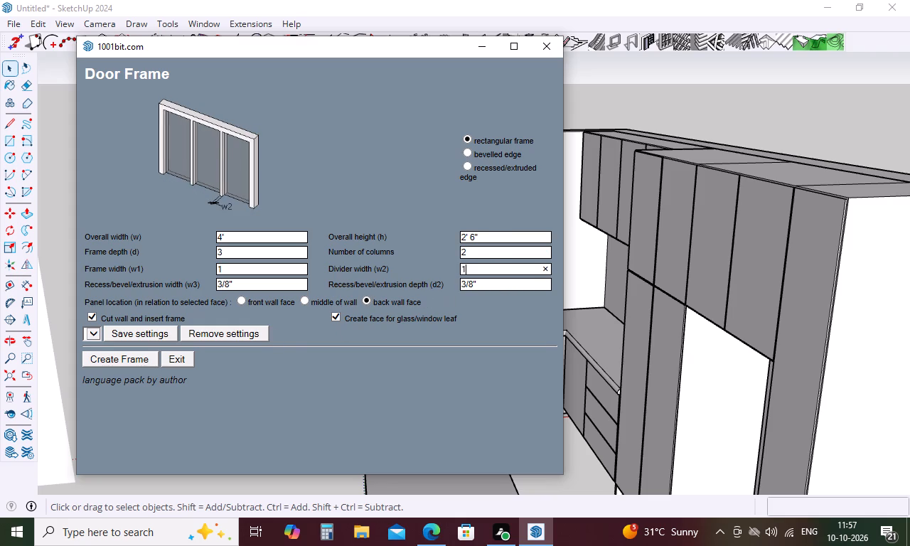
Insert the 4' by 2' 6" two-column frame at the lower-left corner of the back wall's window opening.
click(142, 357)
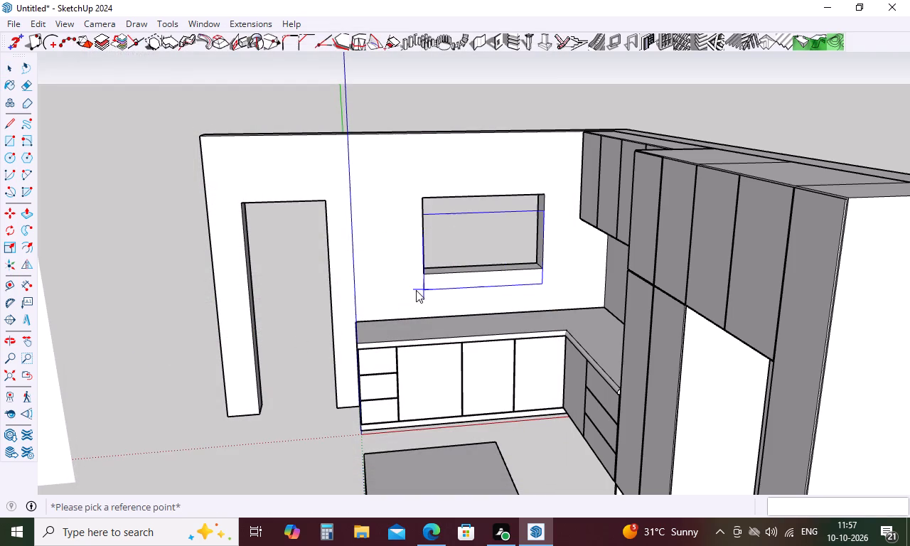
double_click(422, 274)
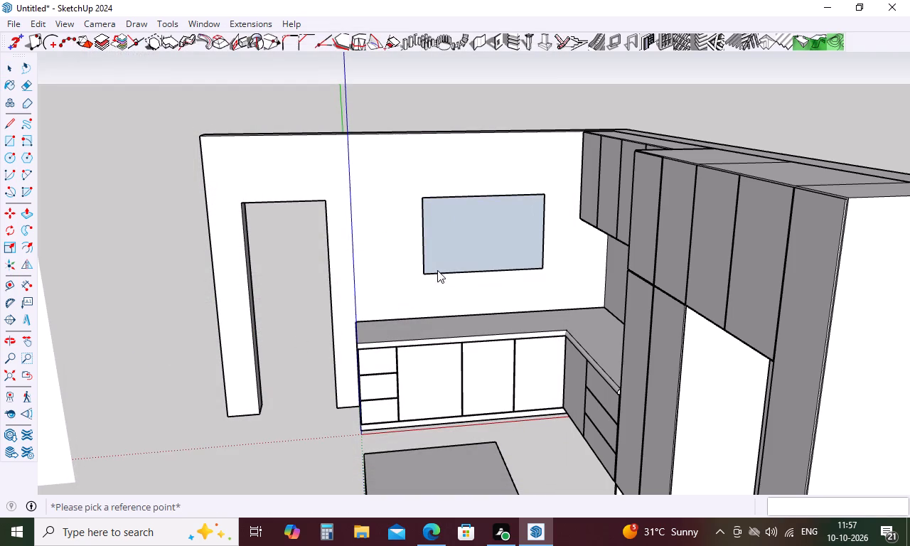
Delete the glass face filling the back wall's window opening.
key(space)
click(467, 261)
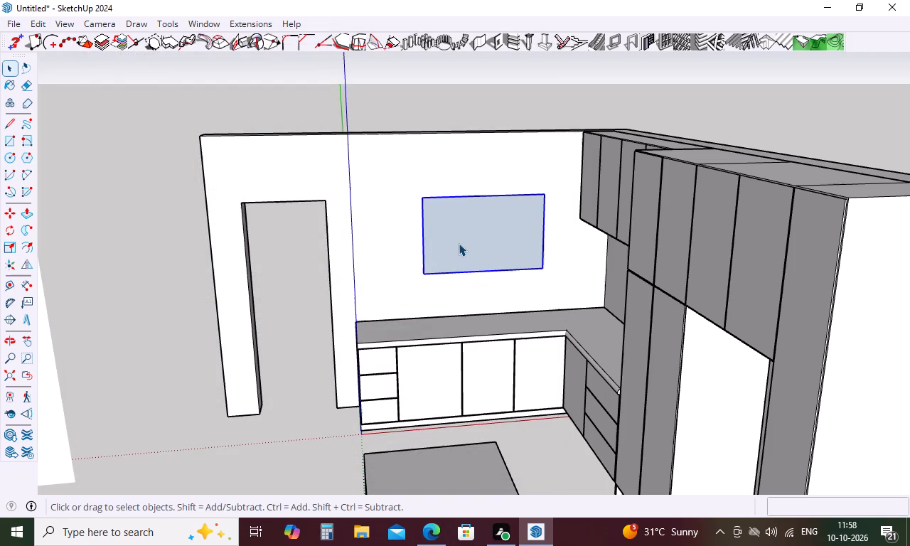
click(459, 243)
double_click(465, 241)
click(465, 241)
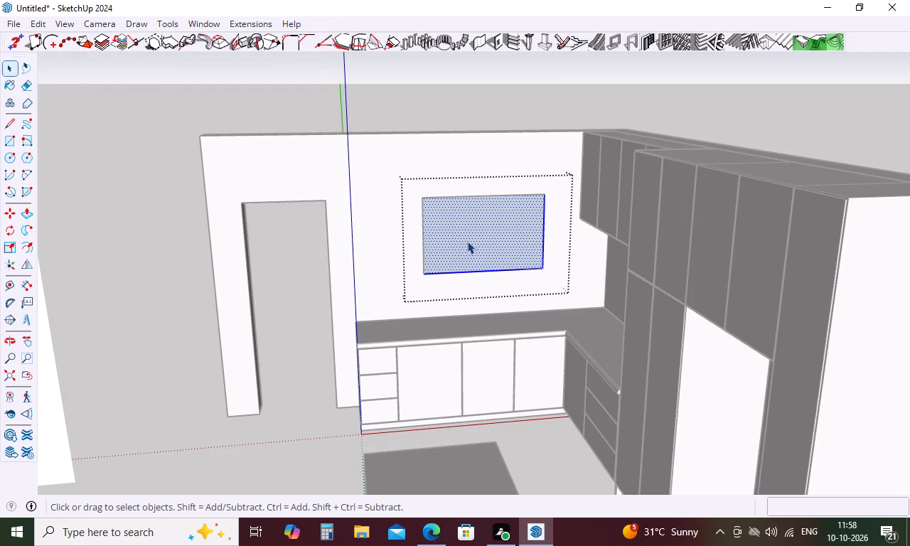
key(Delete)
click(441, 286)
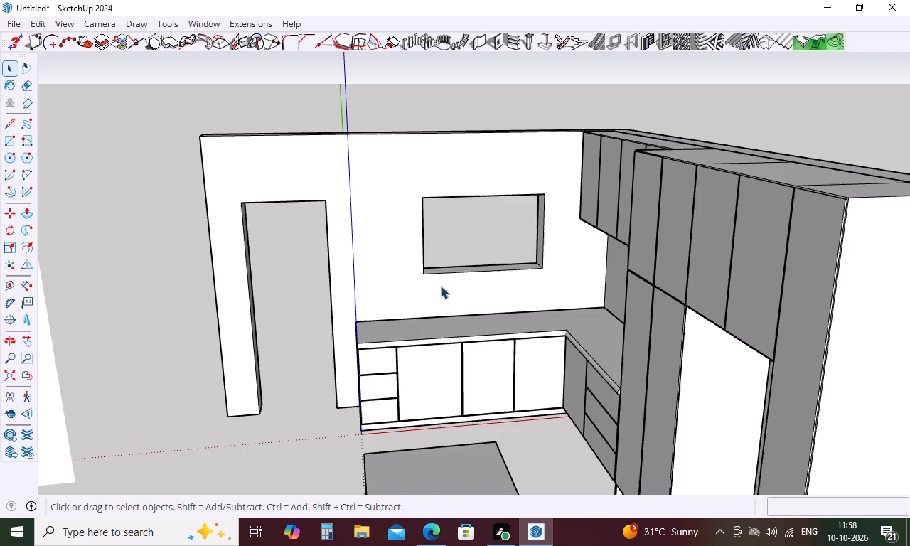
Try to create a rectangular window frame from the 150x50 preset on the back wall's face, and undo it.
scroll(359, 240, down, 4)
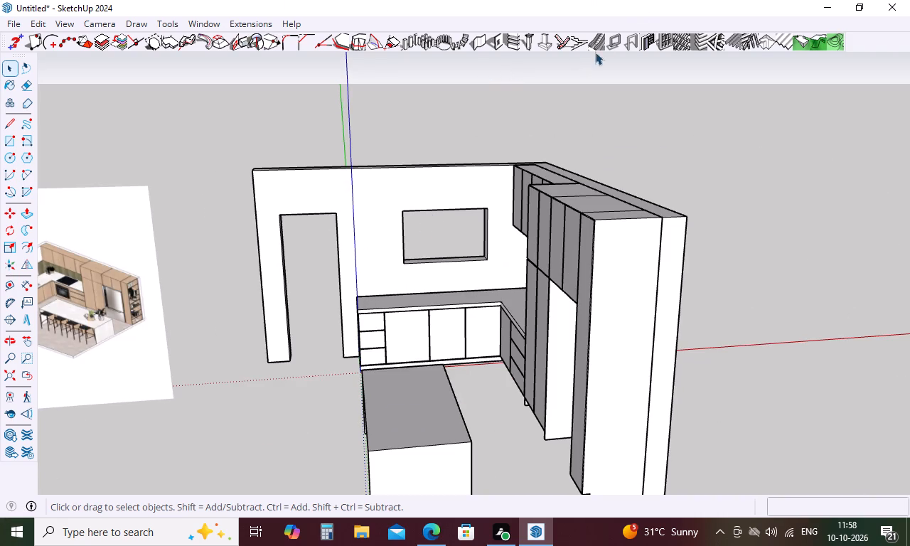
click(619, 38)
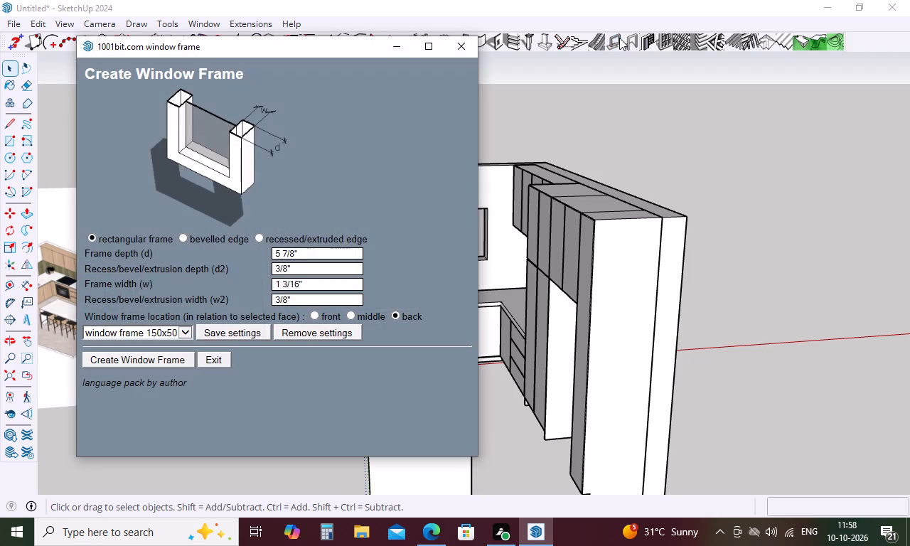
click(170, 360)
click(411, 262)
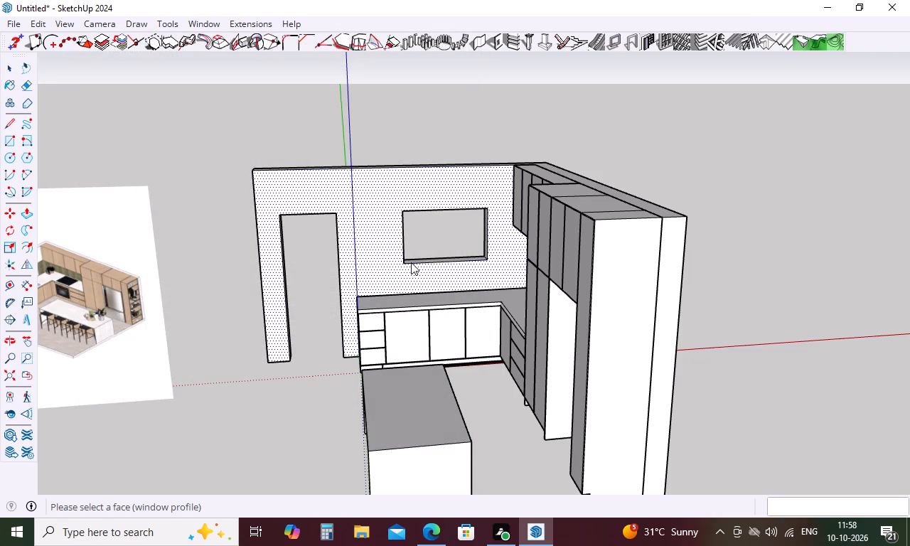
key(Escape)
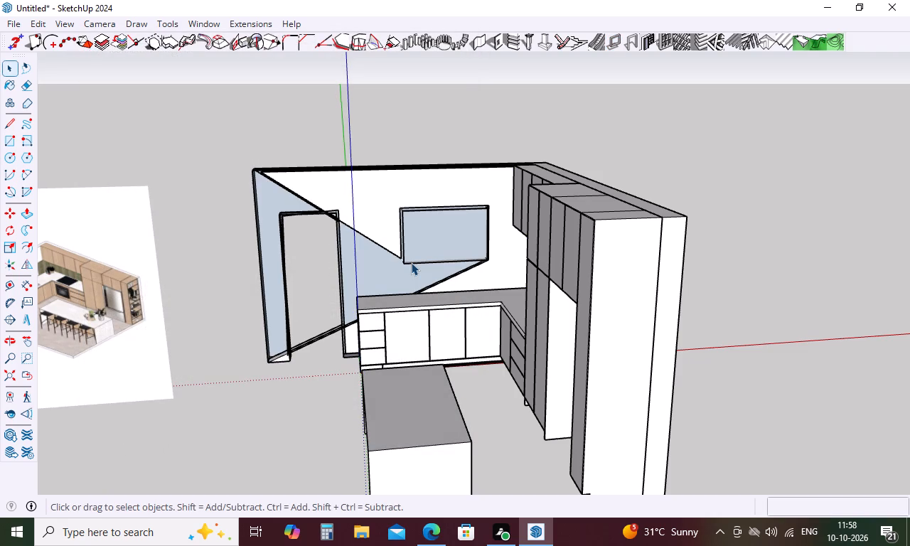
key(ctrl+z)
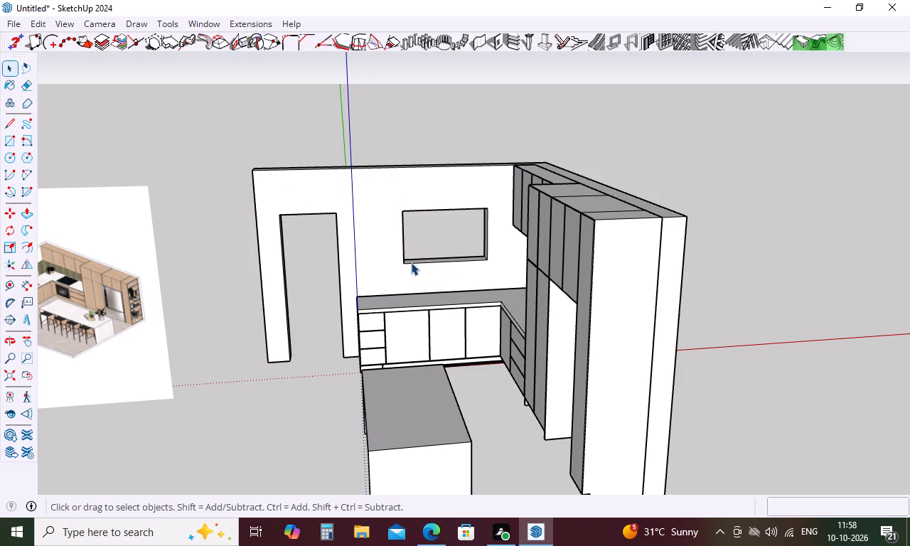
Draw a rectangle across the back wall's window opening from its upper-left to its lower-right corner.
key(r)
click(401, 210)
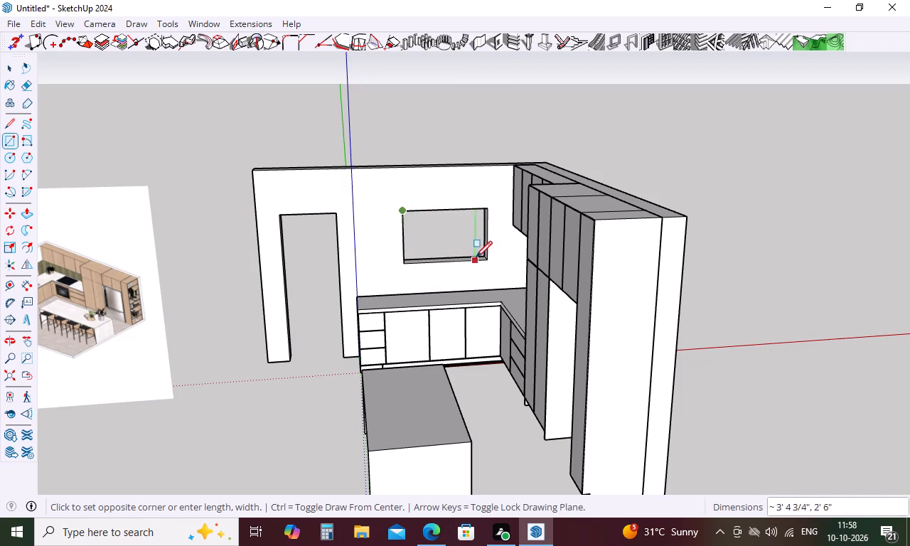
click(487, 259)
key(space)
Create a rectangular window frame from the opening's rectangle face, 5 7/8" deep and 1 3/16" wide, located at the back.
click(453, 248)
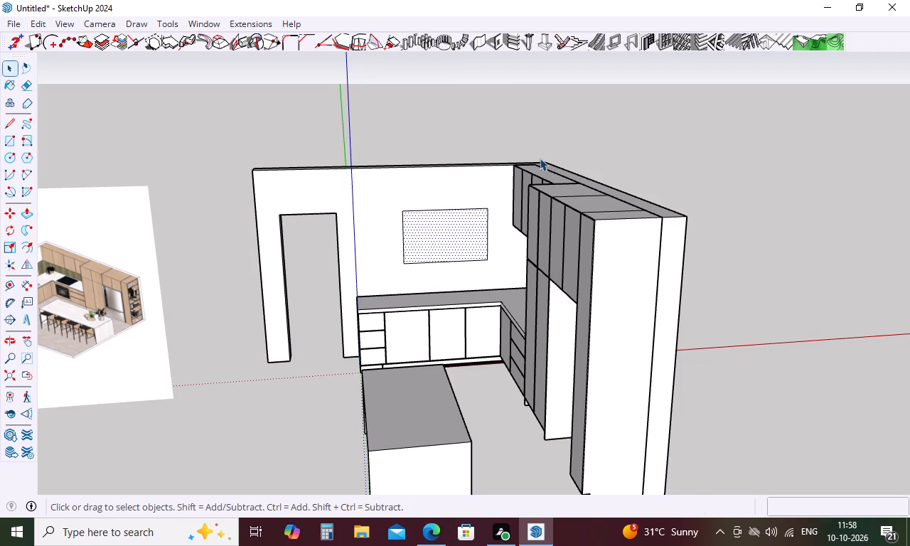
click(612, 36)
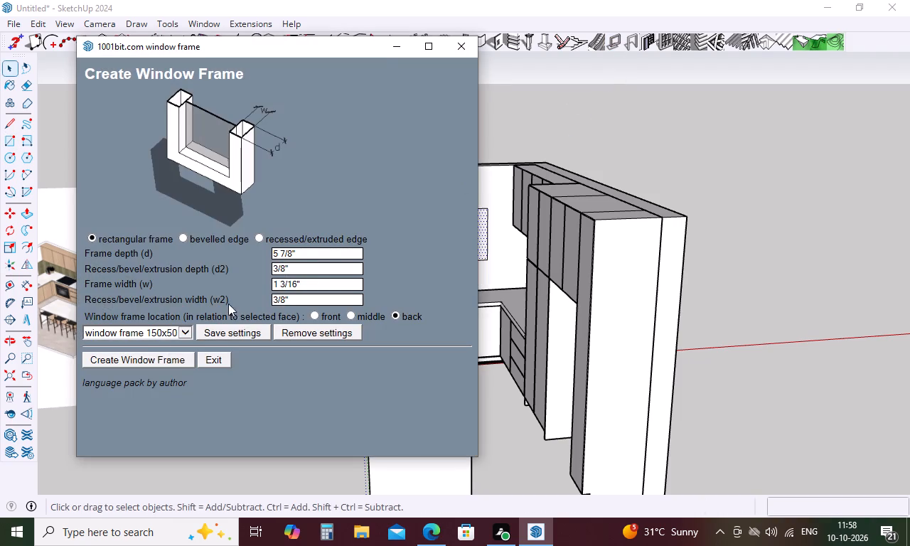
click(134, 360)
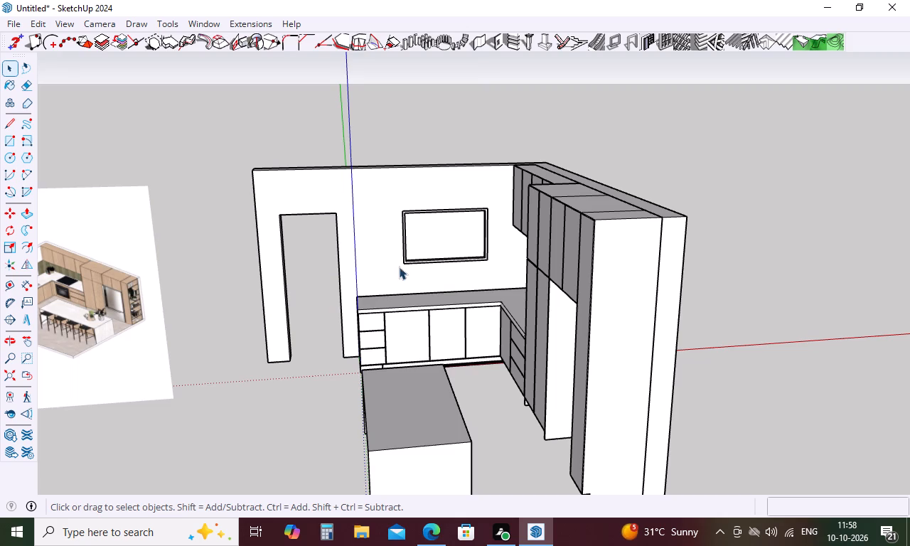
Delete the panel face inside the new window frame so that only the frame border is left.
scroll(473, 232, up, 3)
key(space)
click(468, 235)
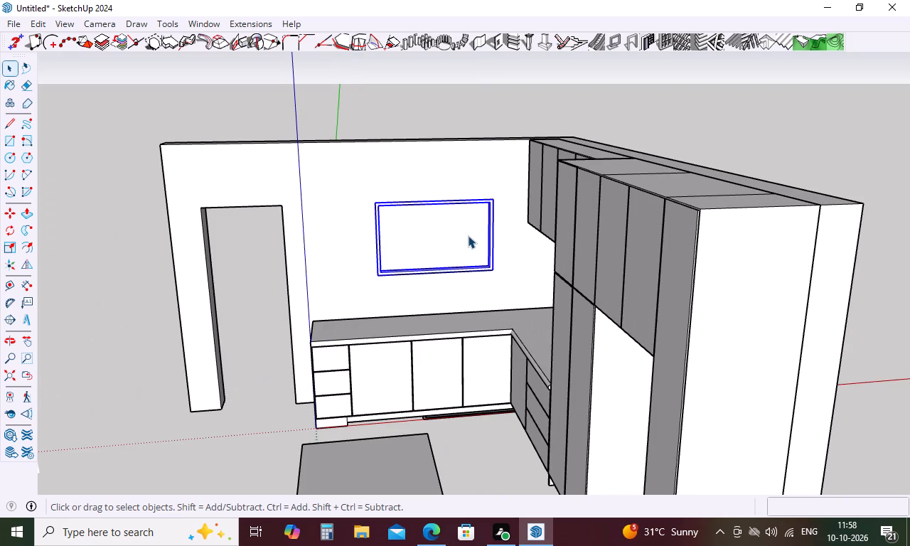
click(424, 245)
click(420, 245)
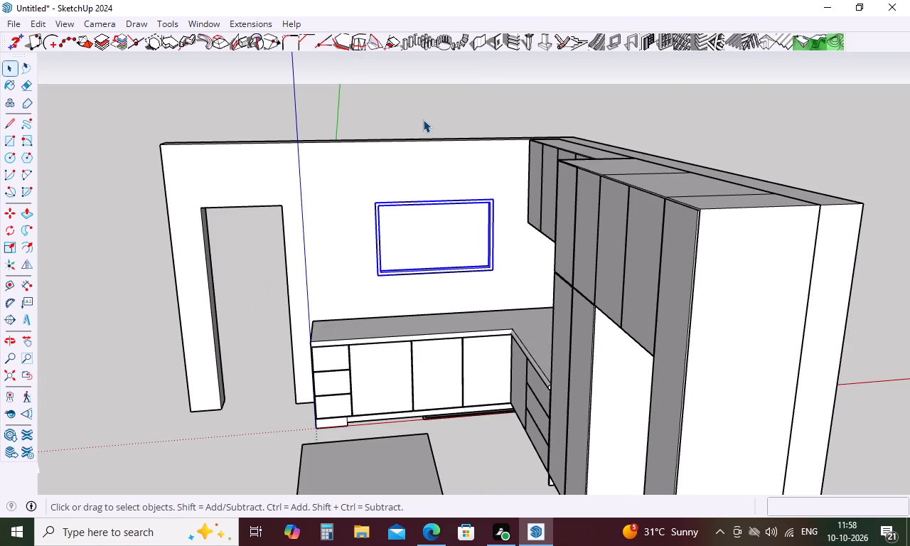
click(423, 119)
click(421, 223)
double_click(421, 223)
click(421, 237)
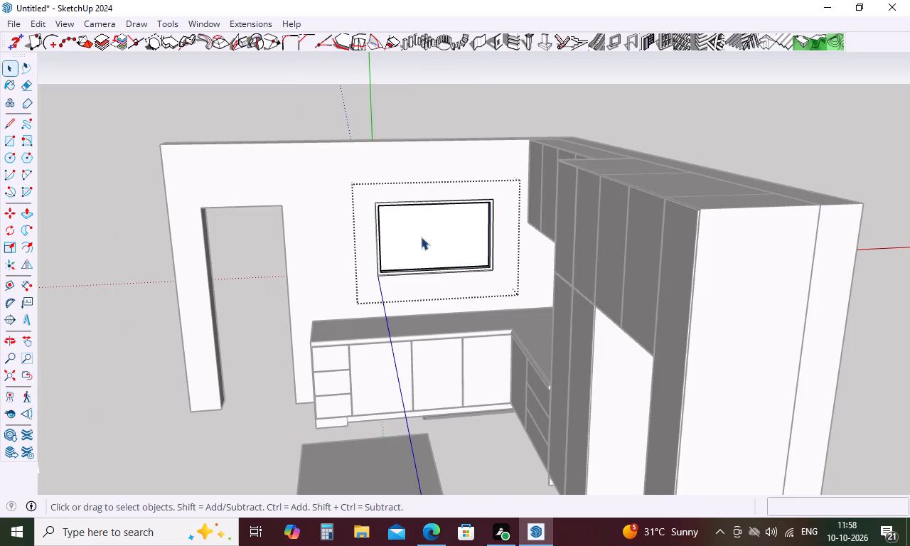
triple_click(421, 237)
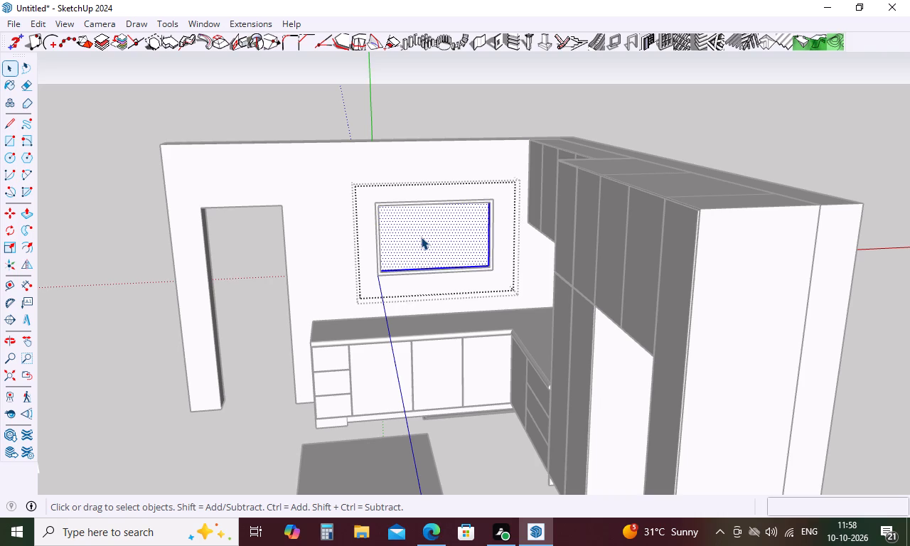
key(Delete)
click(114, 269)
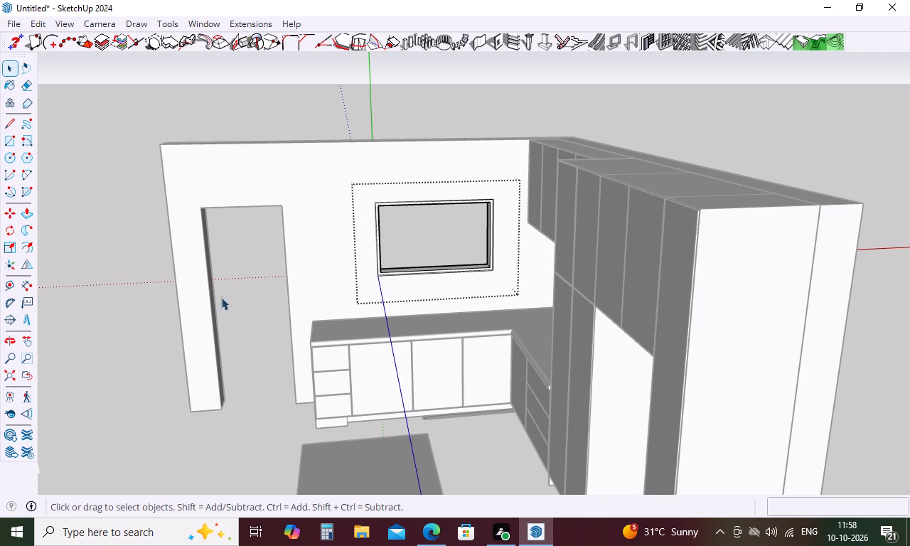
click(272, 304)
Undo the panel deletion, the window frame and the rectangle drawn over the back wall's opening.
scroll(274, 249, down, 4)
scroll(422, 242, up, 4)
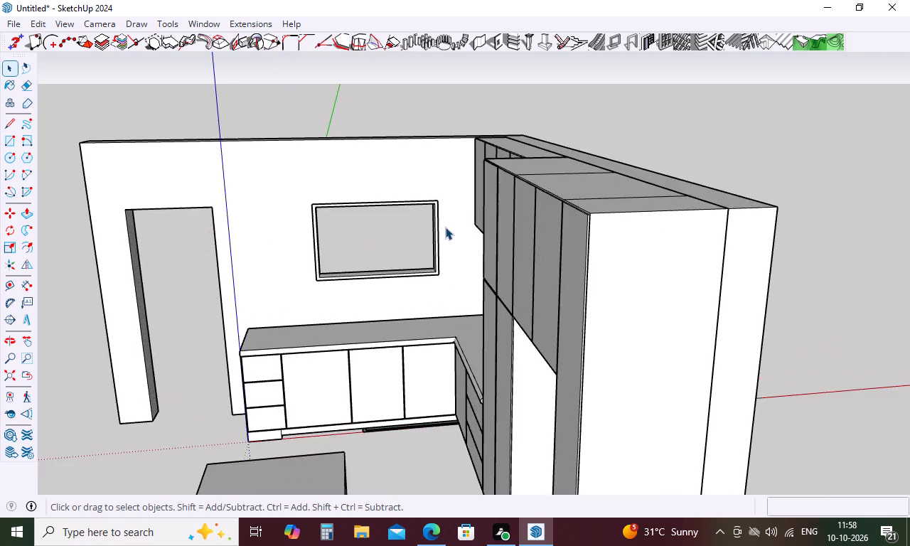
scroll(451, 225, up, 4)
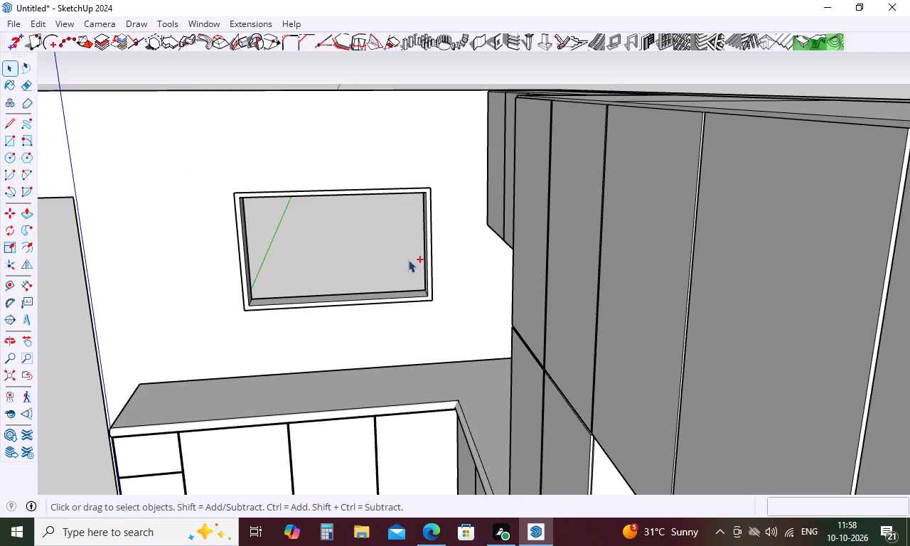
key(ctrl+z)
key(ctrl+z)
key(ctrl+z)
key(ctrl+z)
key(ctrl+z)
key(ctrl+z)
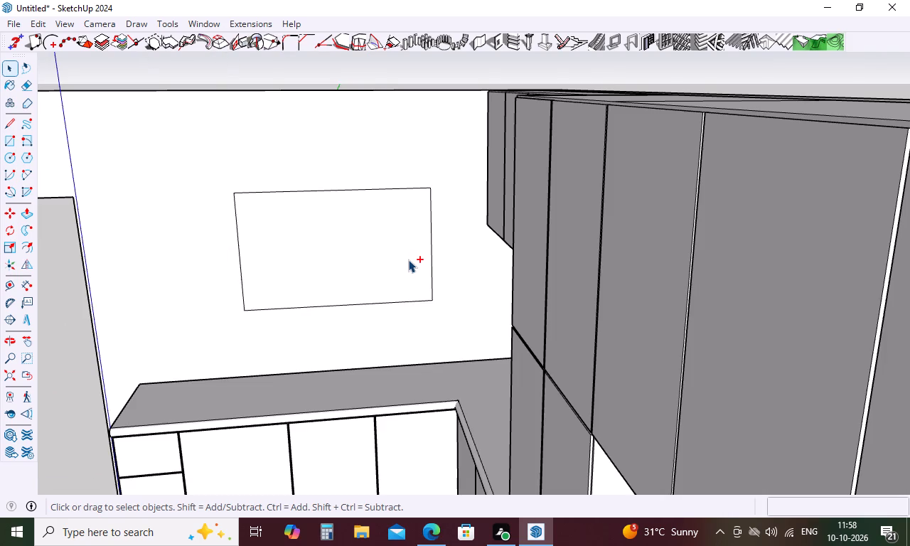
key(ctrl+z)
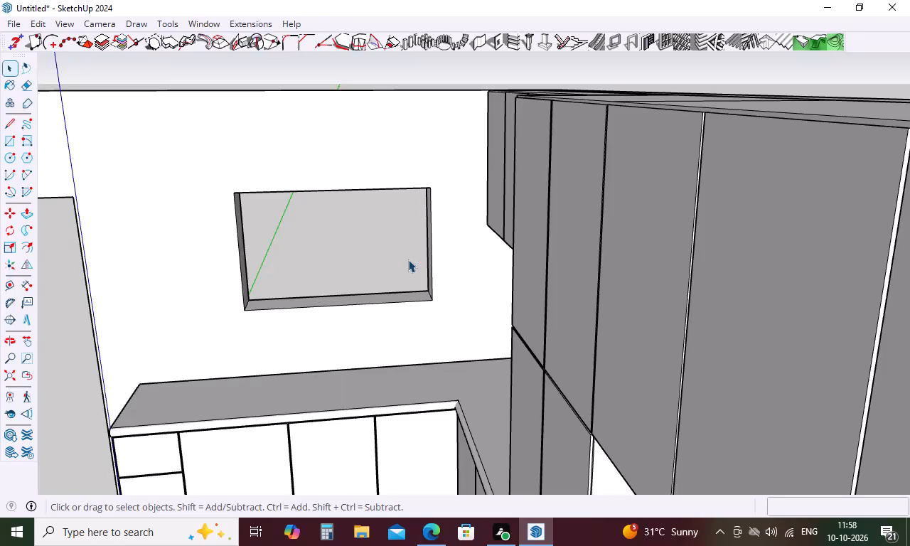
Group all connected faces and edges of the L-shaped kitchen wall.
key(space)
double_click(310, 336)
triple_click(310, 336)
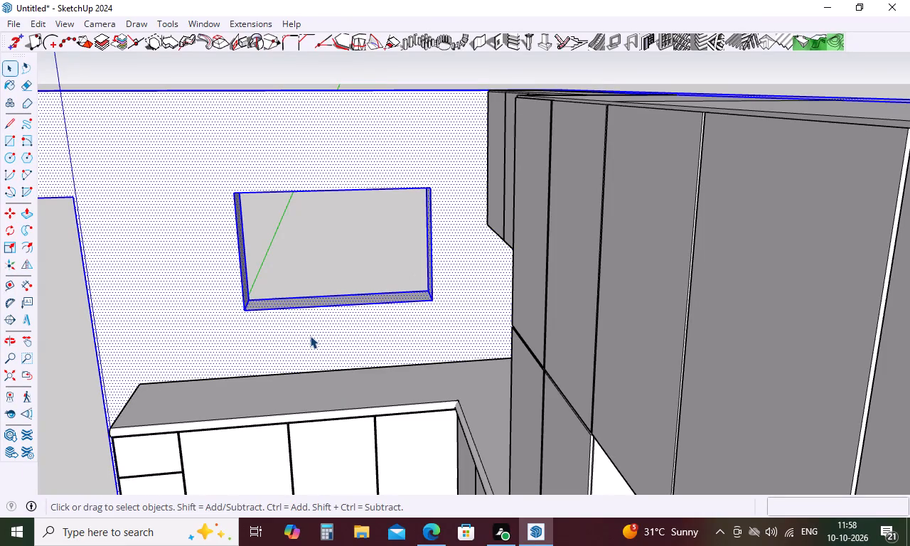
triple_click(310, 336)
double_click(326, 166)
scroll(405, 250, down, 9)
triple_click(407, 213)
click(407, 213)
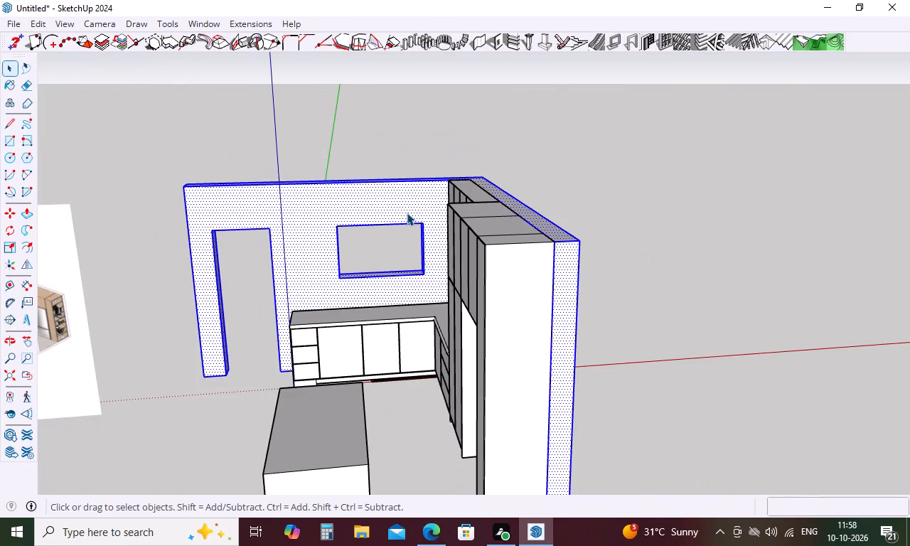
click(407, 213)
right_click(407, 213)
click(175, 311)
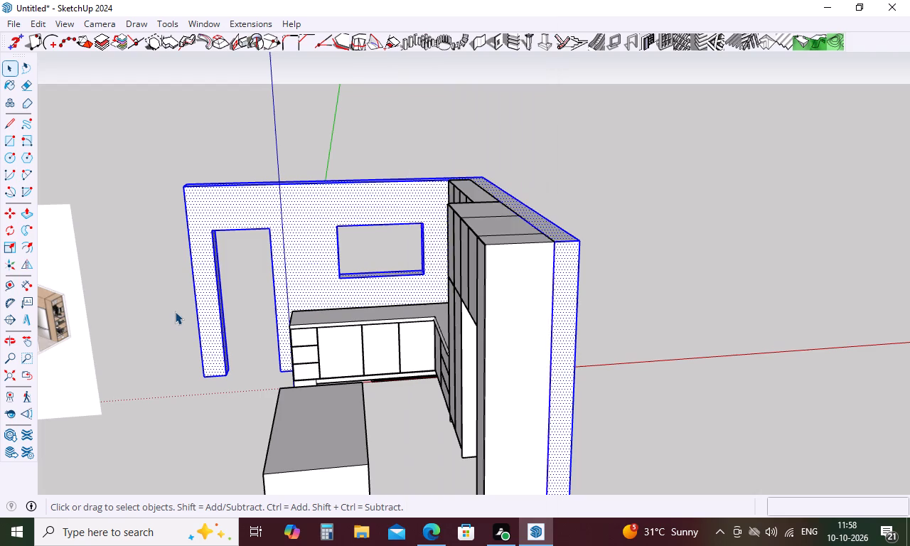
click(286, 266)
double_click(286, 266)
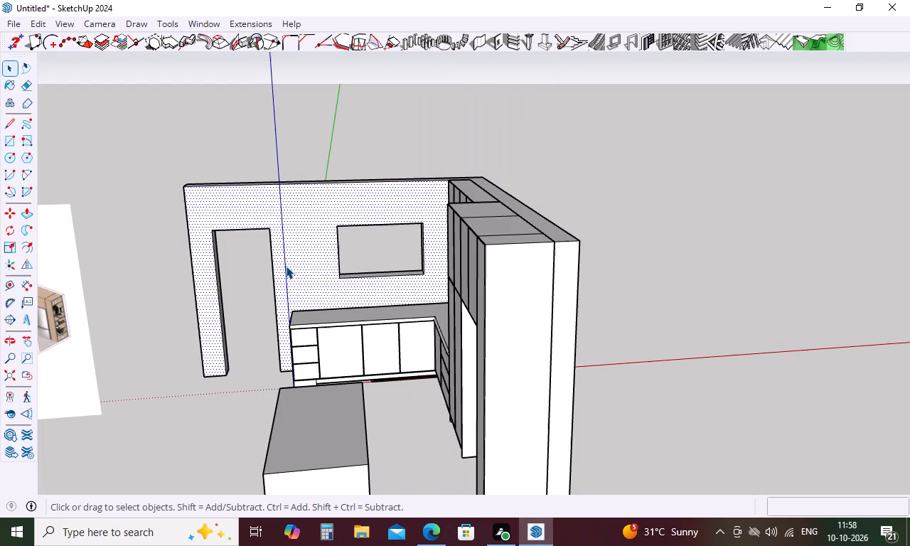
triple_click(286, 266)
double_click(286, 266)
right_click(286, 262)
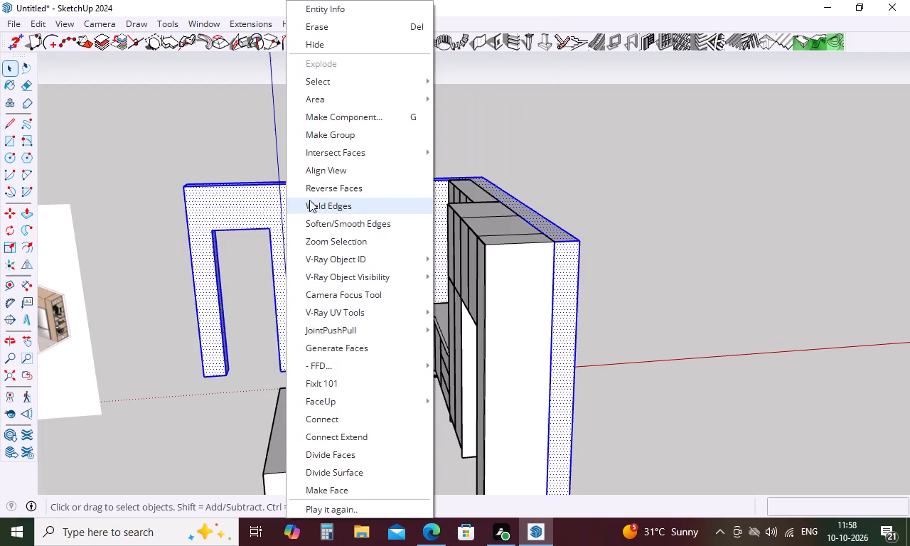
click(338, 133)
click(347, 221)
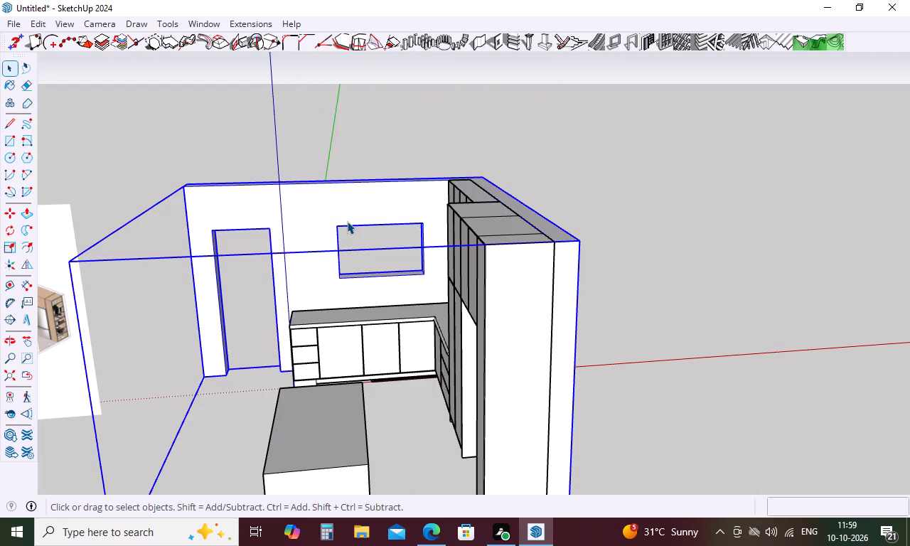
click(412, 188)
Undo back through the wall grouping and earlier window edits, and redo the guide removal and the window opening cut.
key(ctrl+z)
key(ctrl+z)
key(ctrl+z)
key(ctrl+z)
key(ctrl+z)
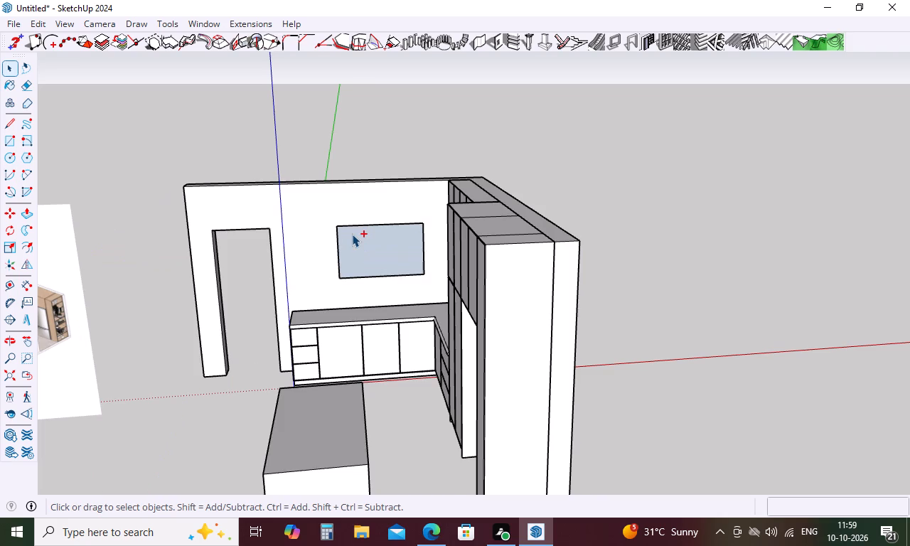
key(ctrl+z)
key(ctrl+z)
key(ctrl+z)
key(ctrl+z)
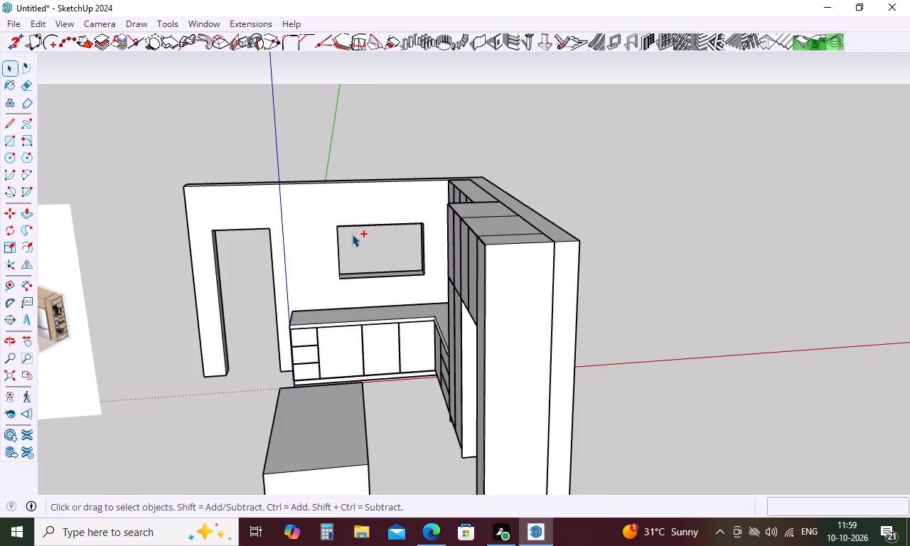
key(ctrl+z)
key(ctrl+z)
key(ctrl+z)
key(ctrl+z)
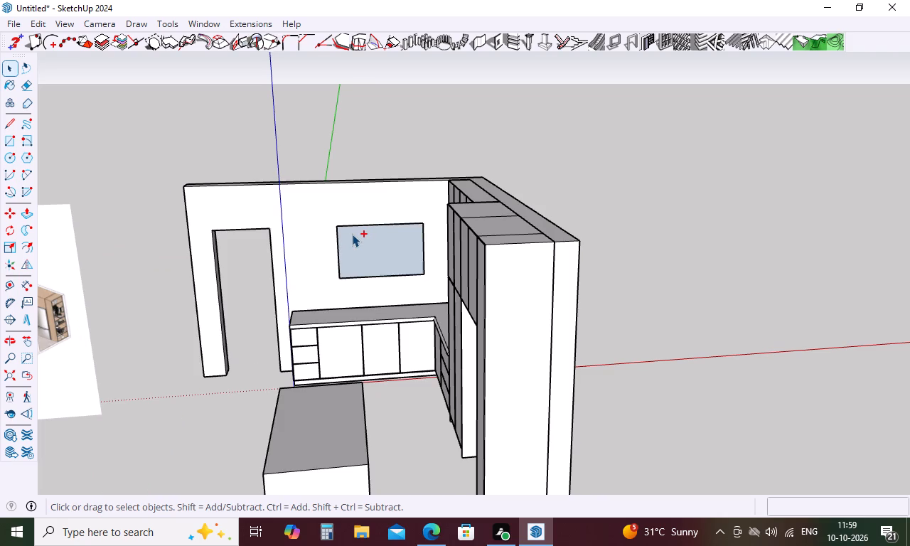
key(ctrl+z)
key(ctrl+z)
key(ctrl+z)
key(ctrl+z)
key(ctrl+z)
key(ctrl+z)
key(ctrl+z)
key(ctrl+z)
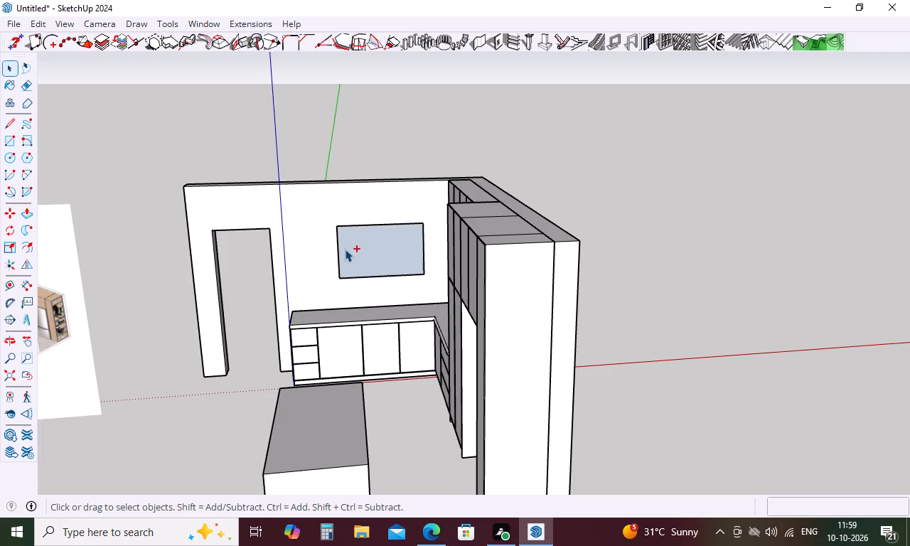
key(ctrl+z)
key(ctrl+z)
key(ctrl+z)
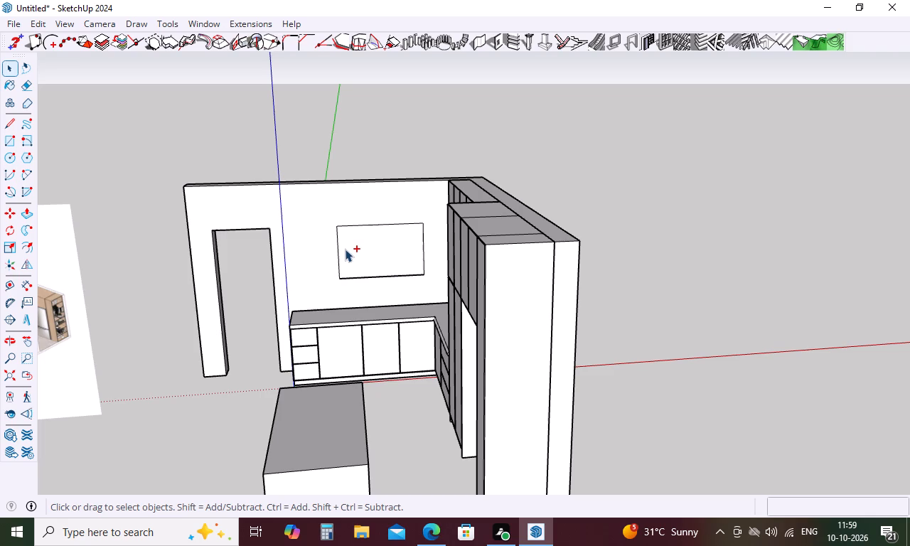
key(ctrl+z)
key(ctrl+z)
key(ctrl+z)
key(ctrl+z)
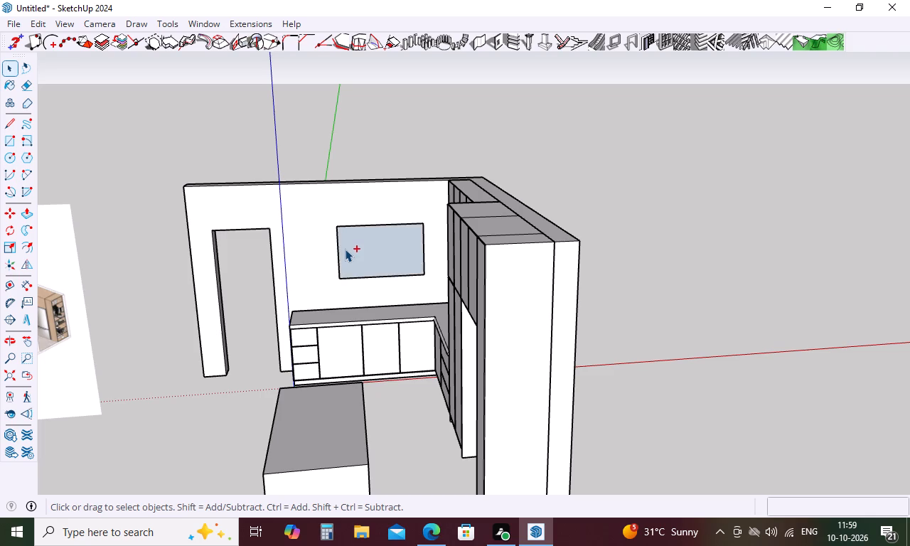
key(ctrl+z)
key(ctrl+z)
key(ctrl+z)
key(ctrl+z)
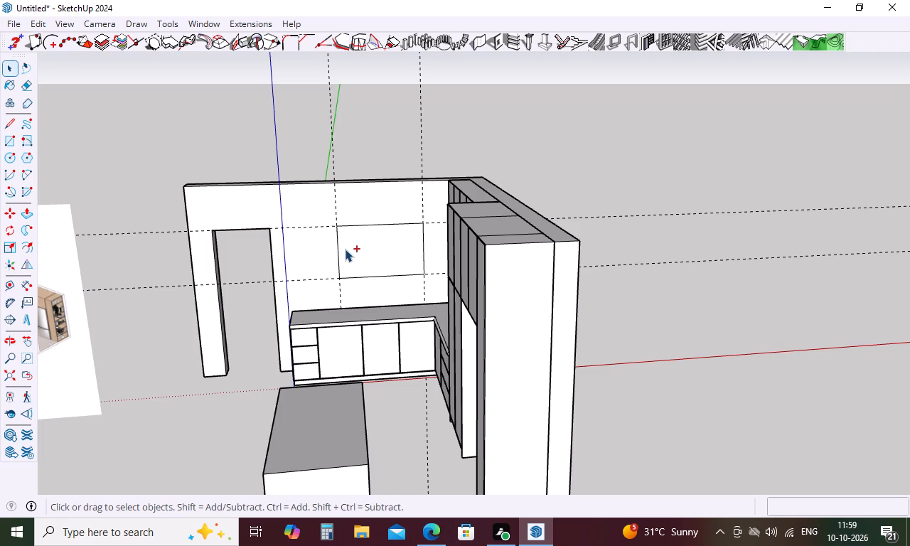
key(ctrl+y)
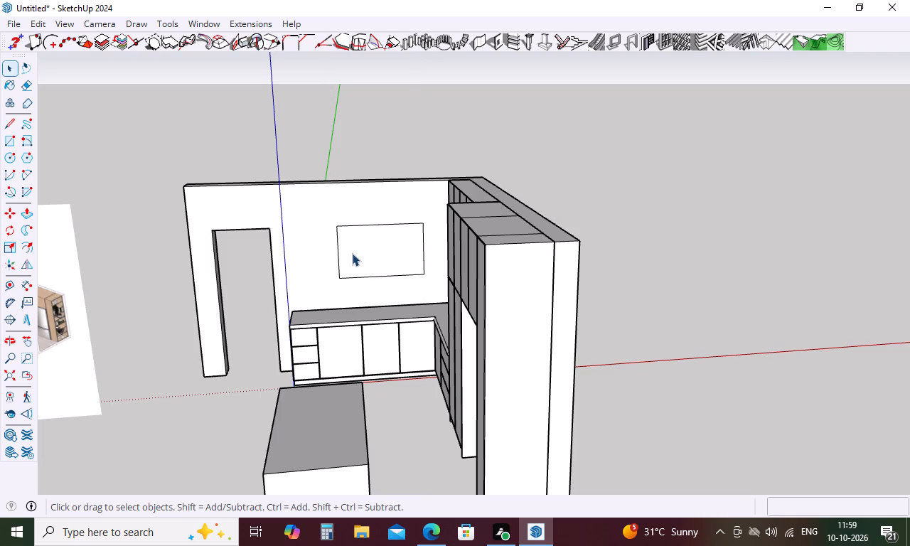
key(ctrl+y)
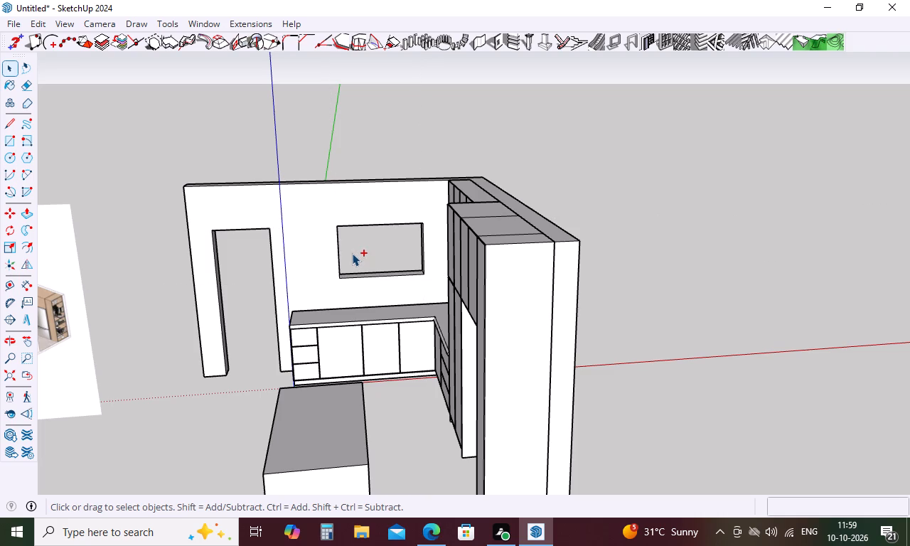
Group all connected geometry of the L-shaped wall containing the door and window openings.
key(space)
scroll(361, 223, up, 3)
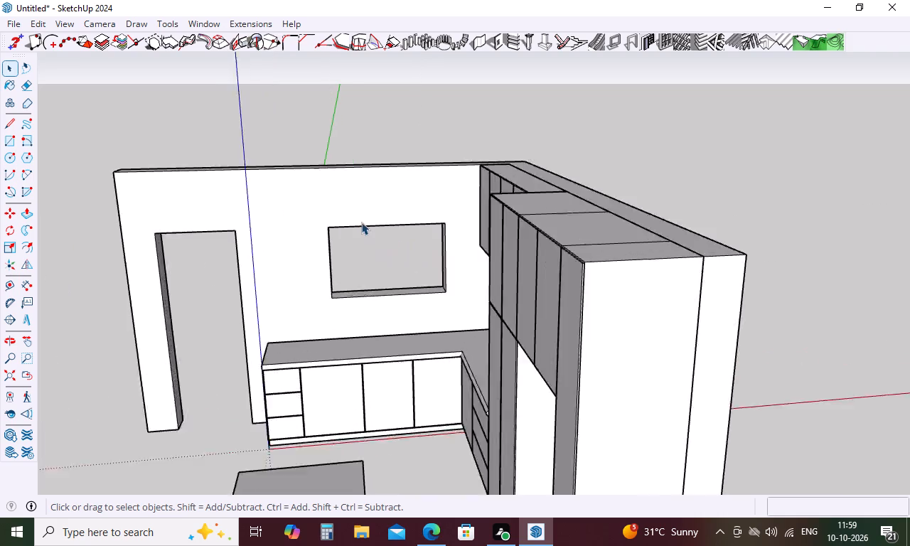
middle_drag(368, 240, 363, 223)
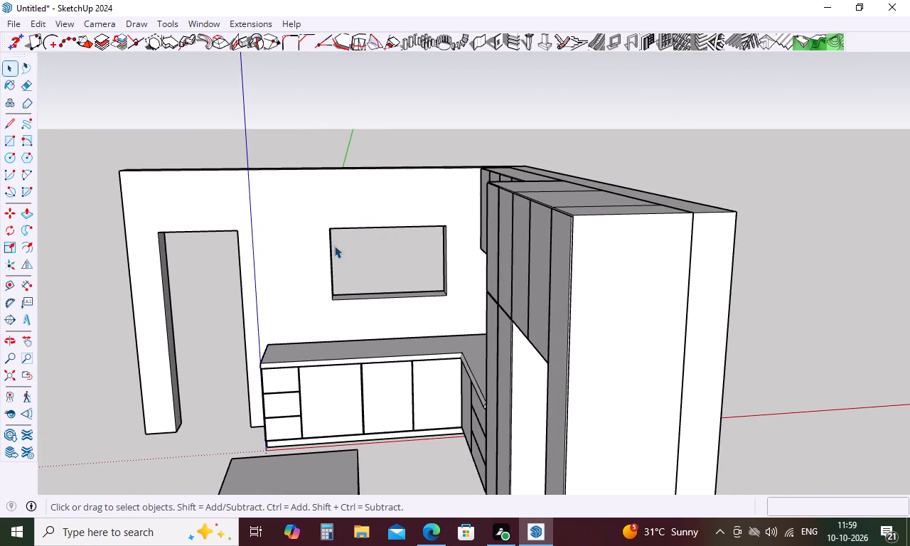
triple_click(284, 281)
triple_click(284, 281)
drag(283, 282, 283, 289)
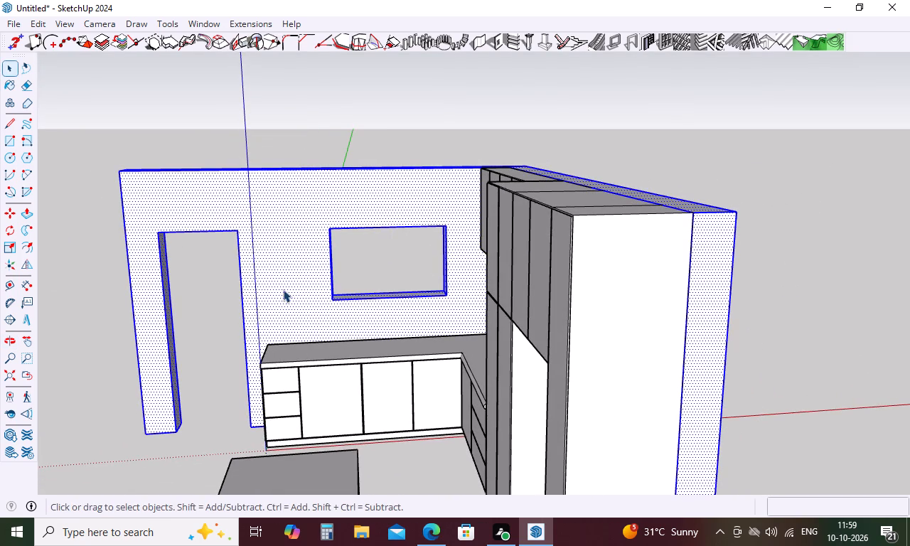
right_click(464, 135)
click(381, 213)
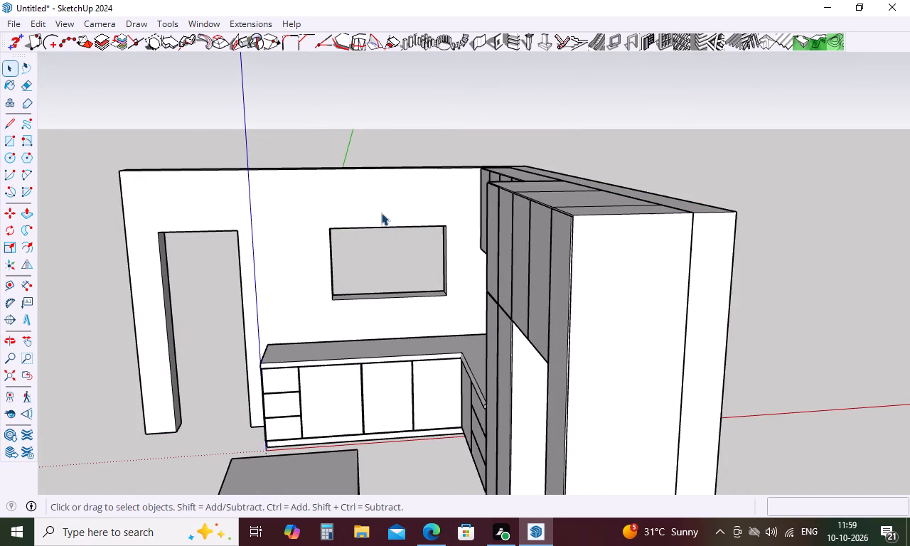
triple_click(381, 213)
click(381, 213)
right_click(381, 213)
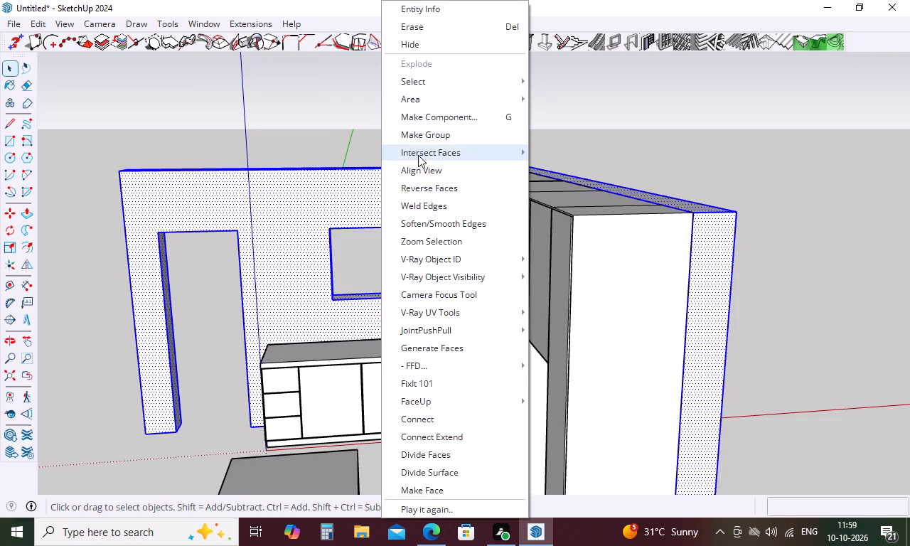
click(441, 141)
click(429, 127)
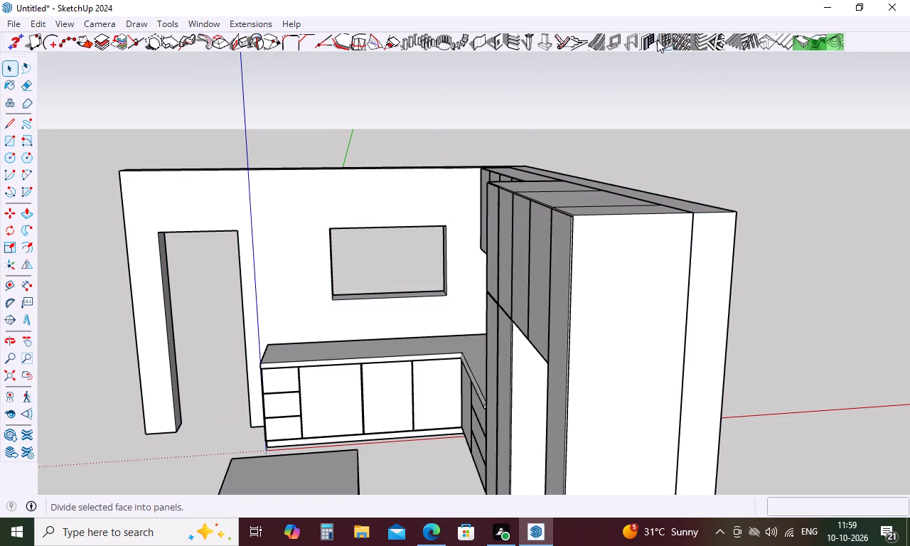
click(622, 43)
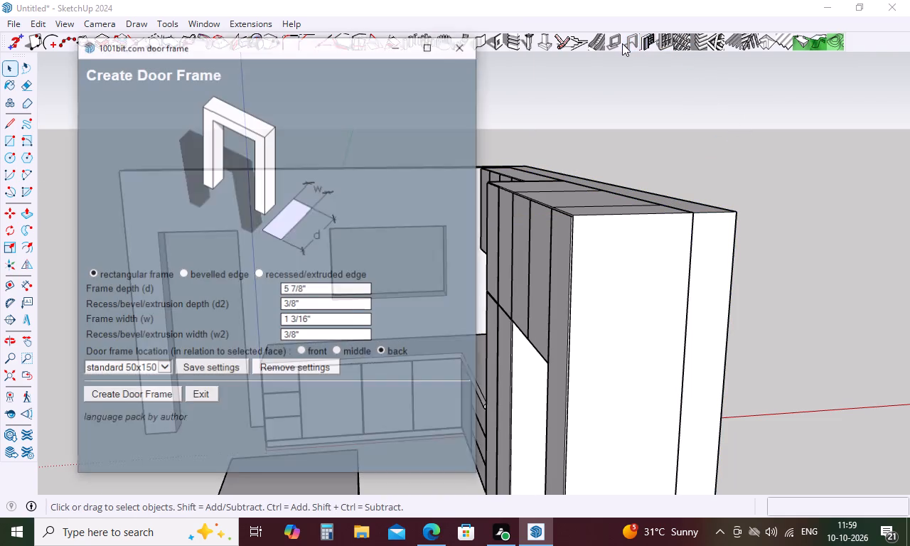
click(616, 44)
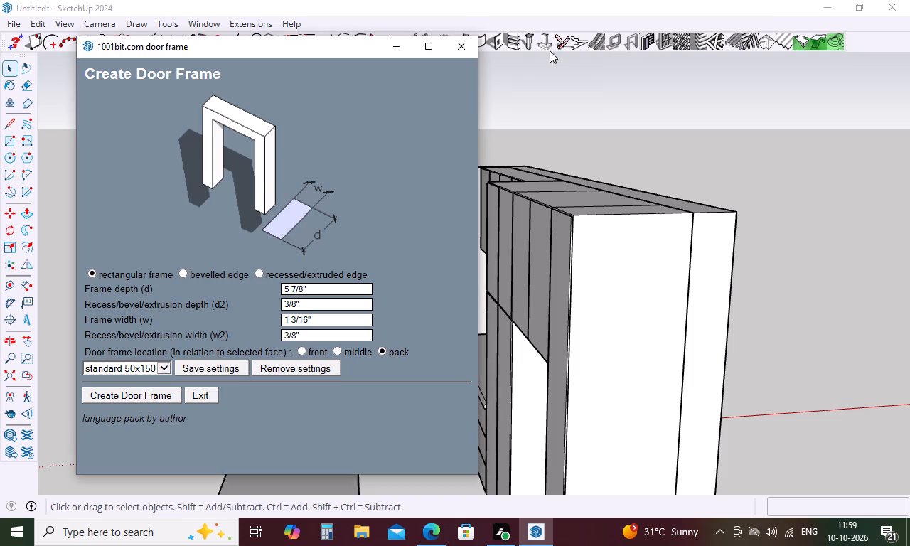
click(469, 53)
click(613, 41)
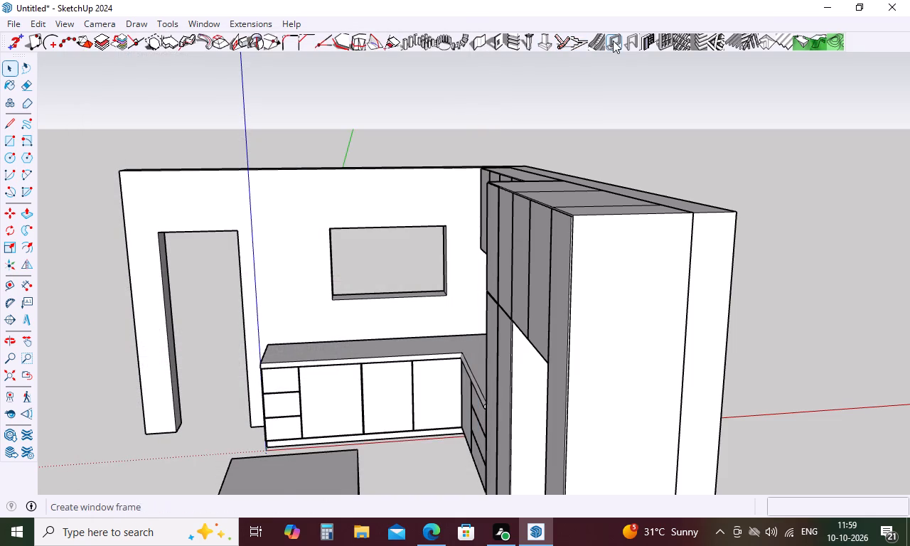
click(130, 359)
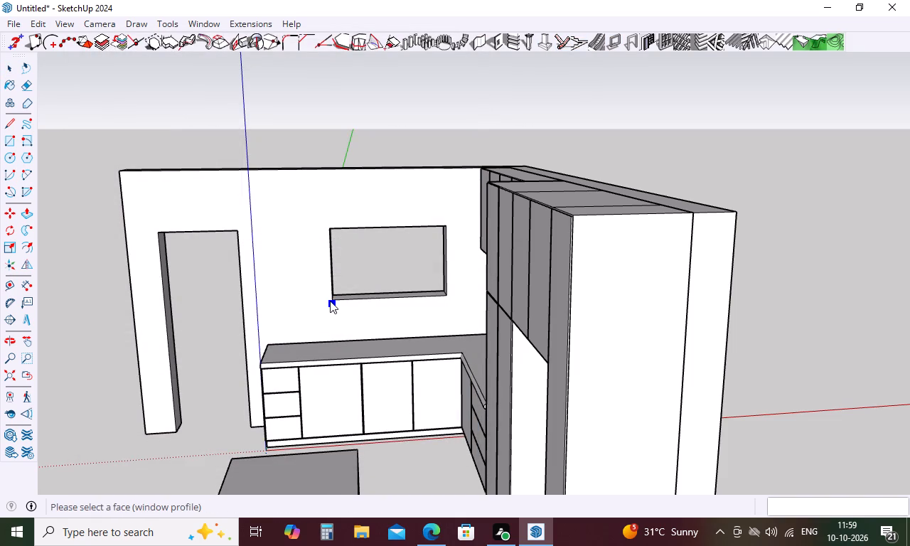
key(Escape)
Draw a 4' by 2' 6" rectangle across the back wall's window opening, from its upper-left to its lower-right corner.
key(r)
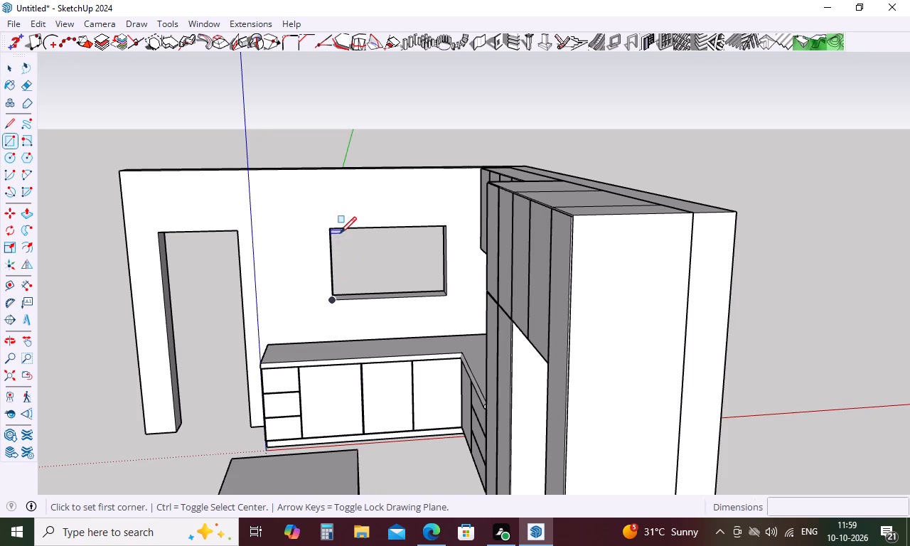
click(331, 228)
click(448, 292)
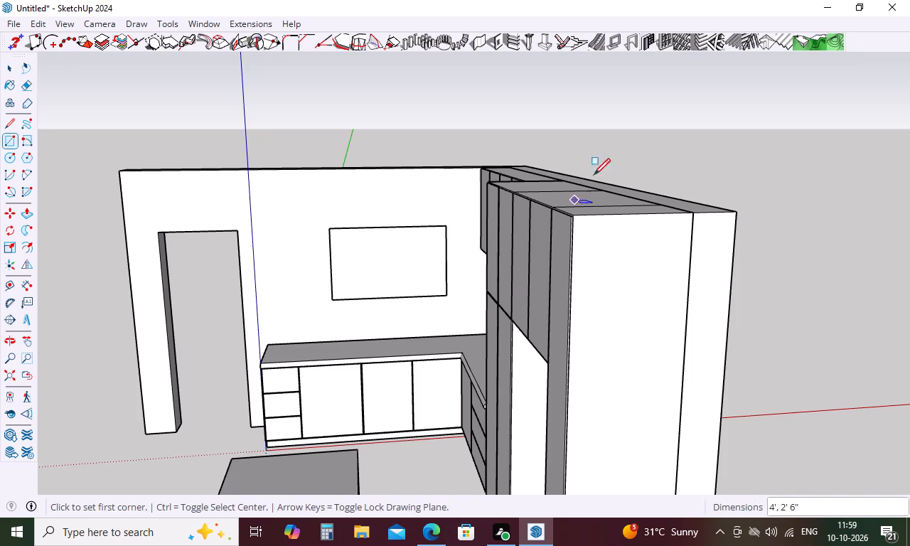
key(space)
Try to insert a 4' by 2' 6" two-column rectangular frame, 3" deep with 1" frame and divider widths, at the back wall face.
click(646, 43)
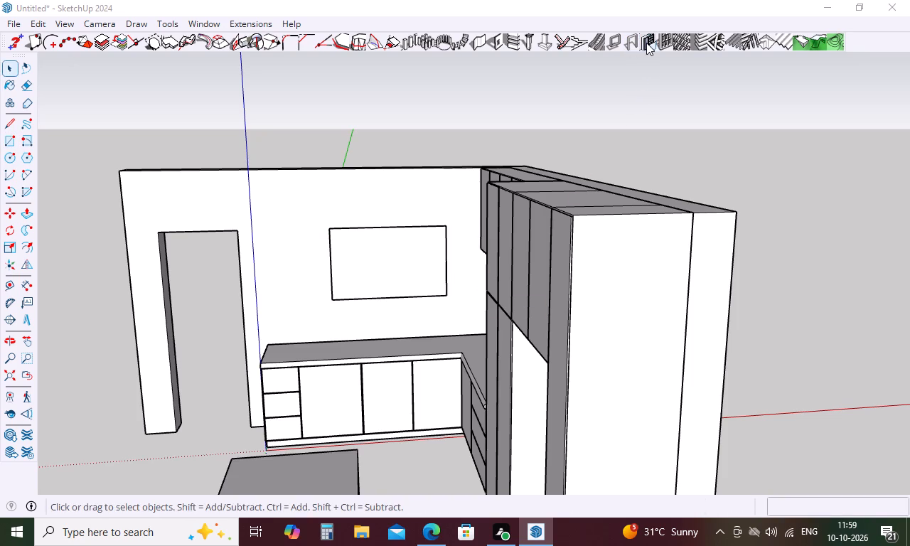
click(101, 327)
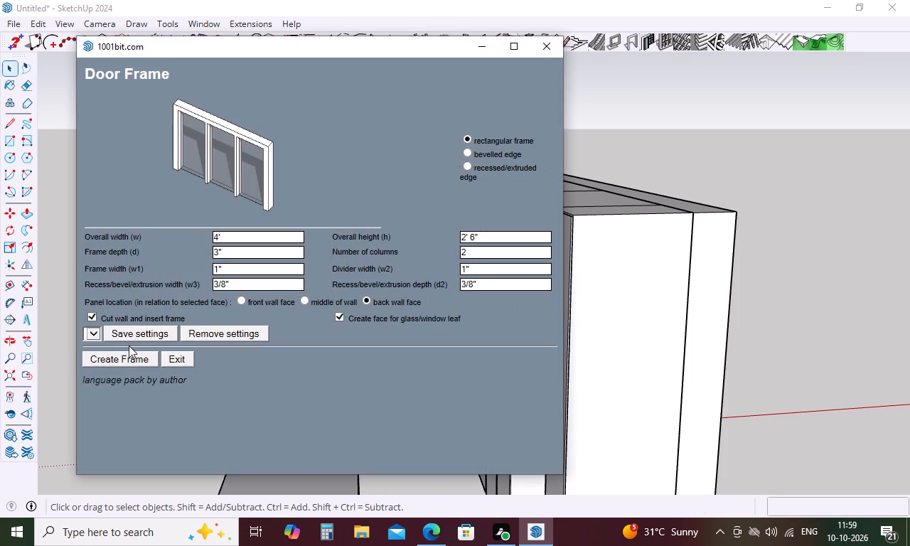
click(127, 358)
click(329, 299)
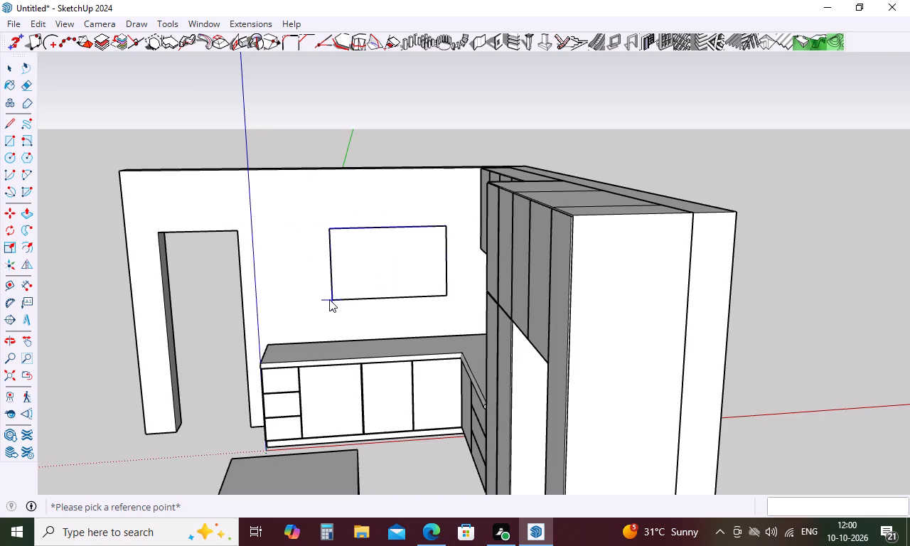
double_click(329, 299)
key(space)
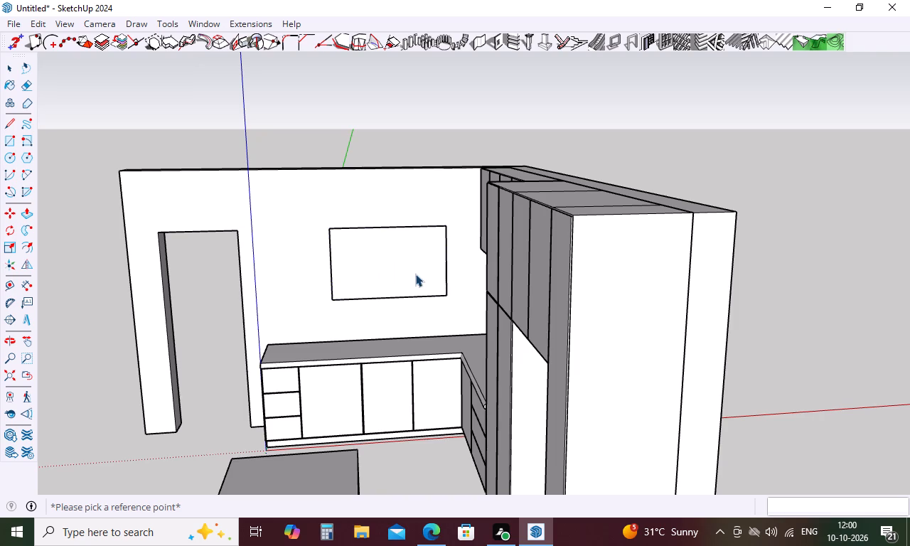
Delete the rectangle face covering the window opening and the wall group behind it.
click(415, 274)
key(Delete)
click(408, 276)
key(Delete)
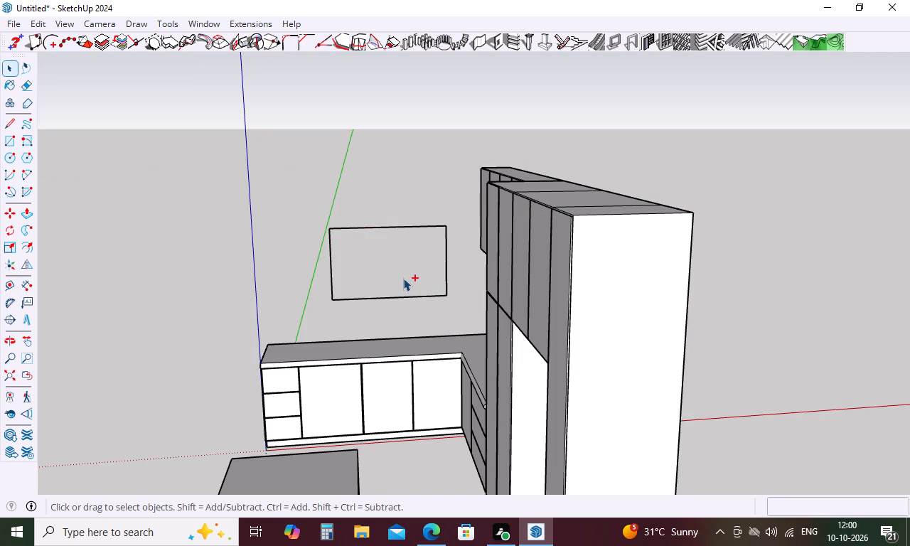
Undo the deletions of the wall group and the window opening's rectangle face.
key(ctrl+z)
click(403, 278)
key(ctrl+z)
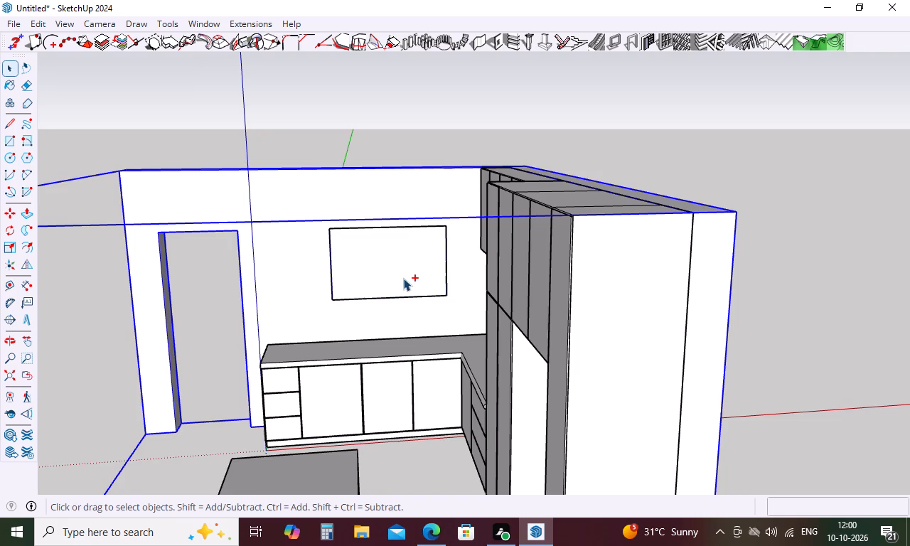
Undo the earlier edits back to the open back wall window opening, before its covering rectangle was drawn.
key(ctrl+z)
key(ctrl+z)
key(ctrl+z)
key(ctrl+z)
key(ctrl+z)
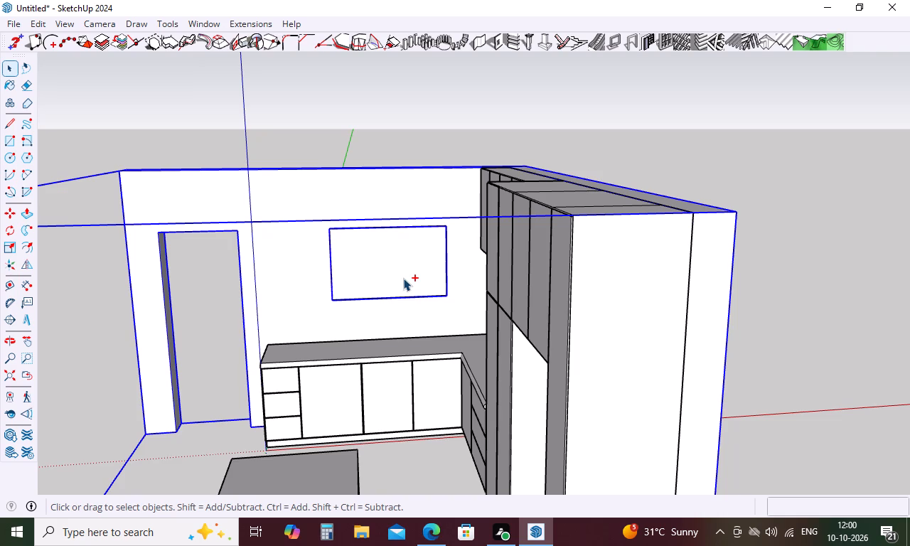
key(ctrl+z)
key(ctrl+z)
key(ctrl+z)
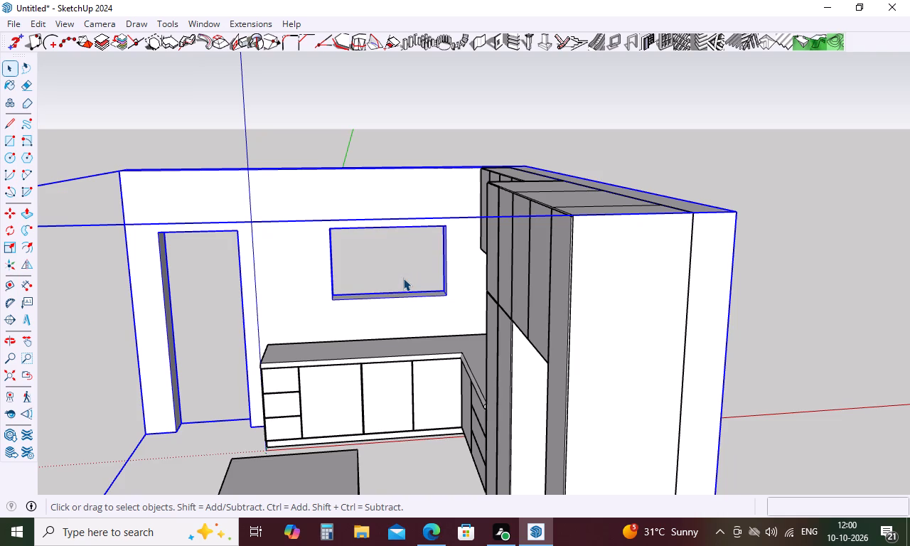
Draw a rectangle across the back wall's window opening, from its upper-left to its lower-right corner.
key(space)
click(457, 149)
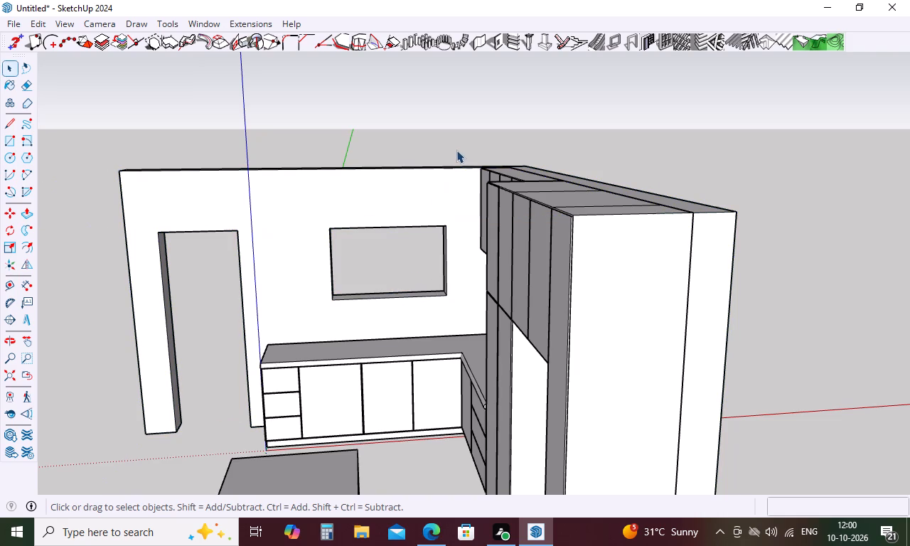
key(r)
click(330, 231)
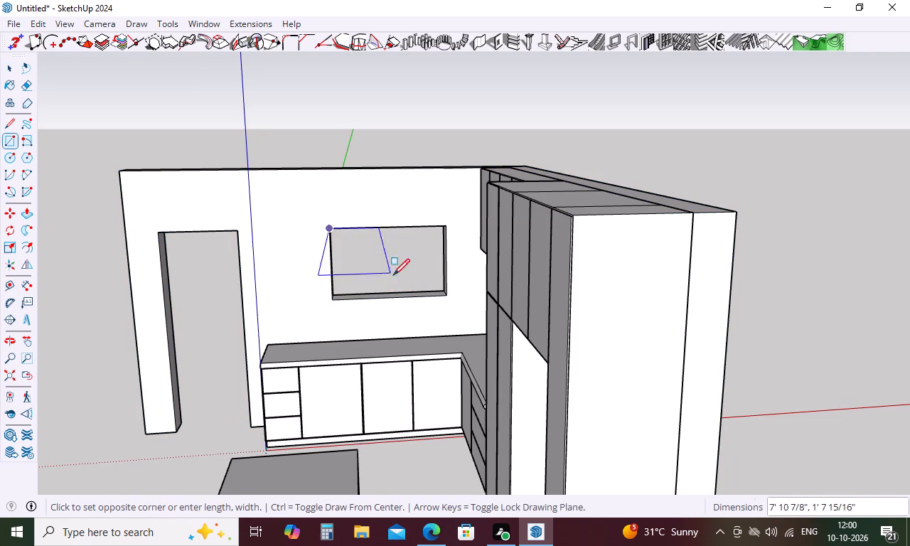
click(448, 297)
key(space)
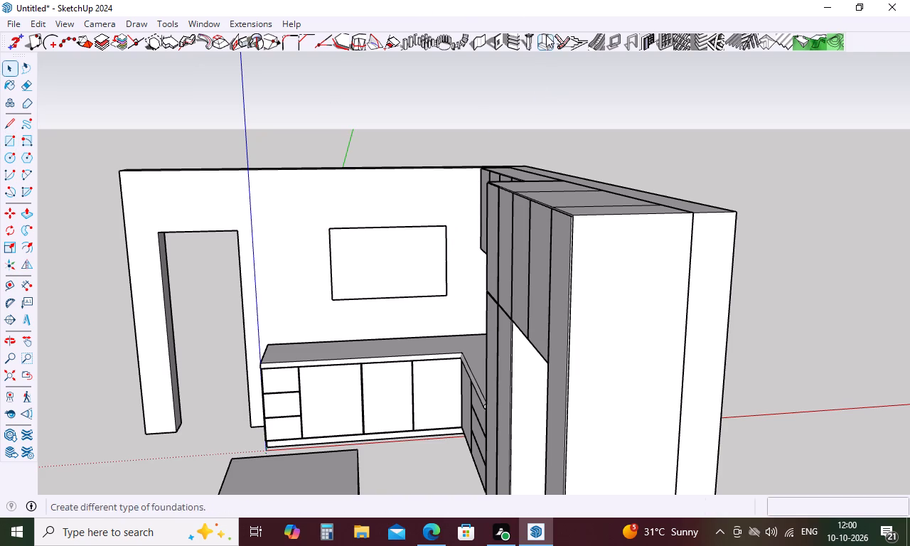
Create a rectangular window frame on the opening's face, 5 7/8" deep and 1 3/16" wide, located at the back.
click(610, 44)
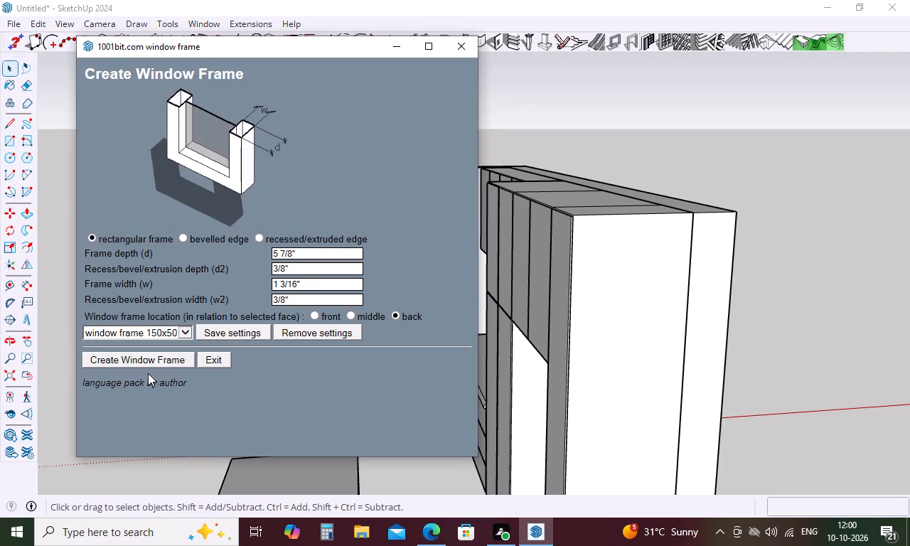
click(151, 357)
click(357, 276)
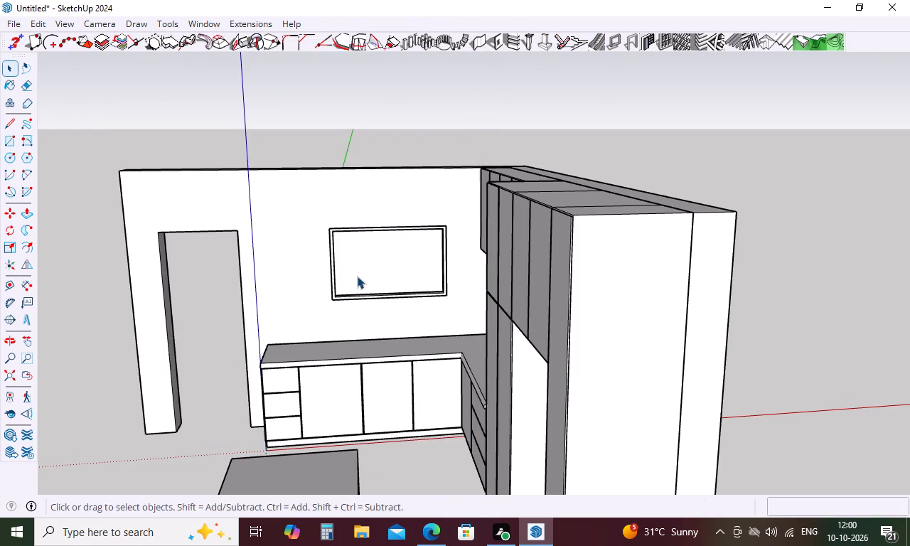
Delete the pane face inside the new window frame so the frame is open.
key(space)
click(386, 256)
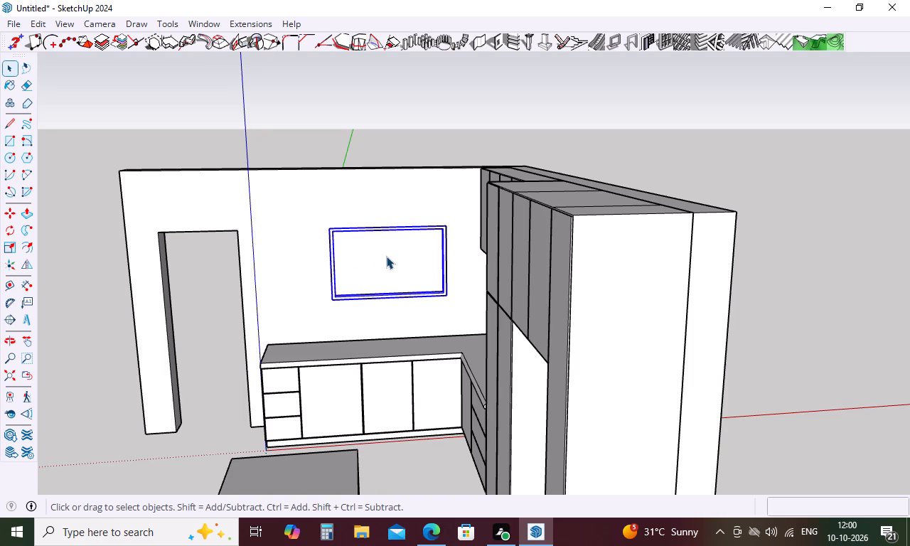
triple_click(386, 256)
double_click(386, 256)
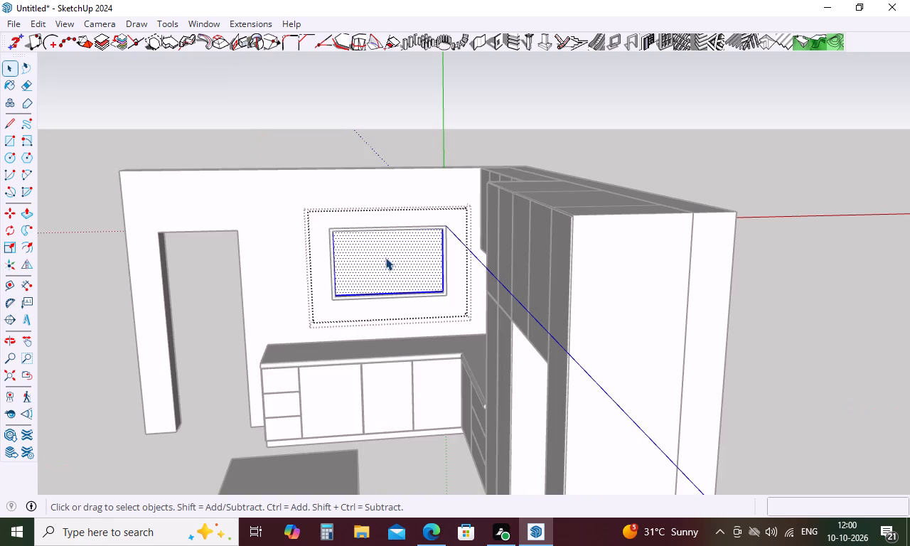
key(Delete)
click(220, 334)
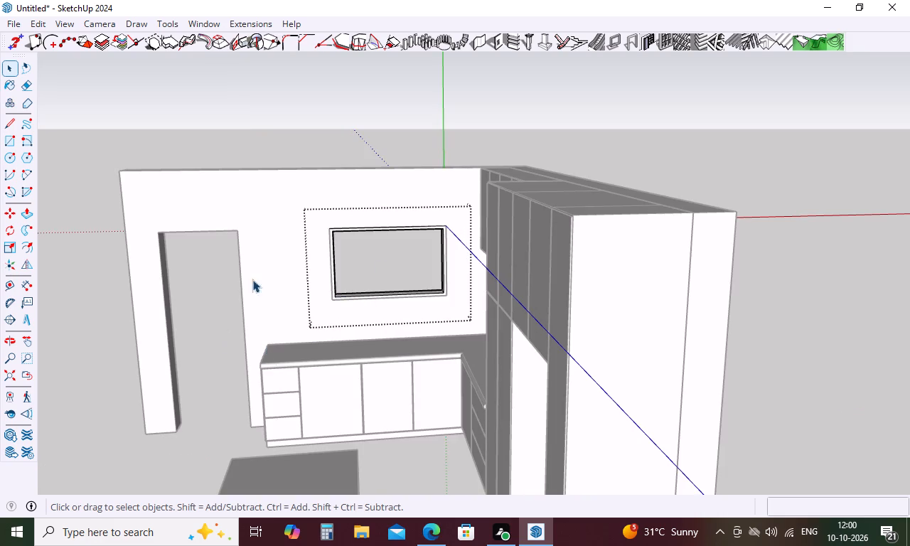
scroll(336, 230, down, 9)
scroll(117, 242, up, 12)
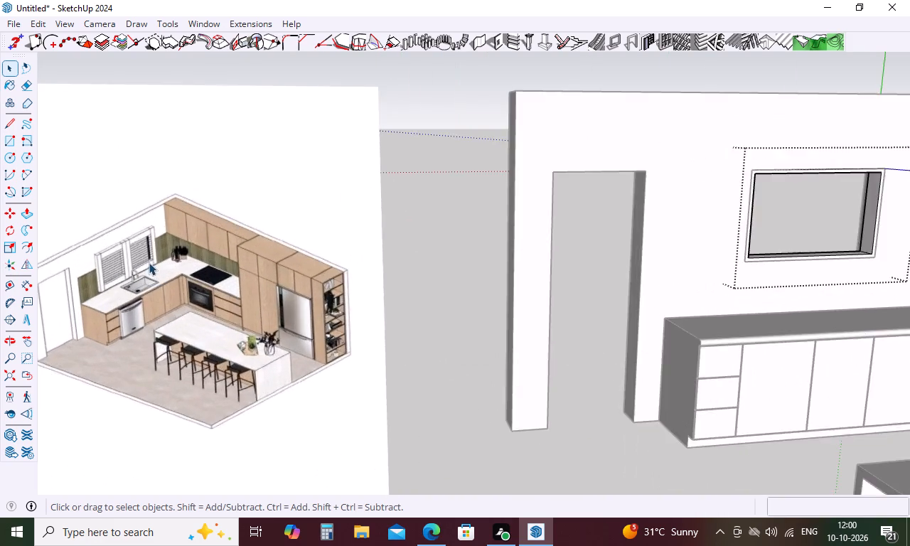
scroll(149, 262, up, 6)
scroll(127, 247, down, 9)
key(Escape)
Push/pull the window frame's front face 2" outward from the back wall into the kitchen.
scroll(644, 187, up, 4)
middle_drag(628, 179, 594, 281)
scroll(582, 222, up, 14)
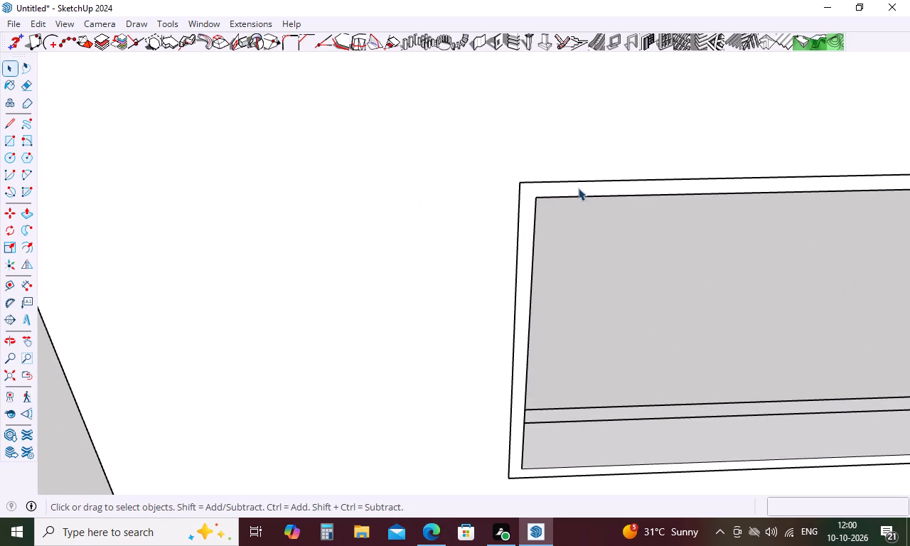
click(577, 193)
click(577, 193)
click(577, 193)
click(577, 193)
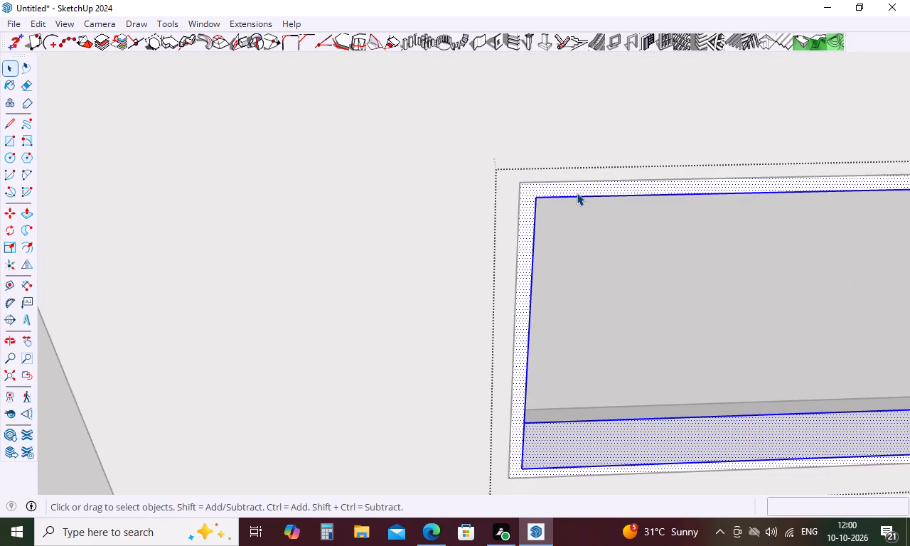
key(p)
click(575, 190)
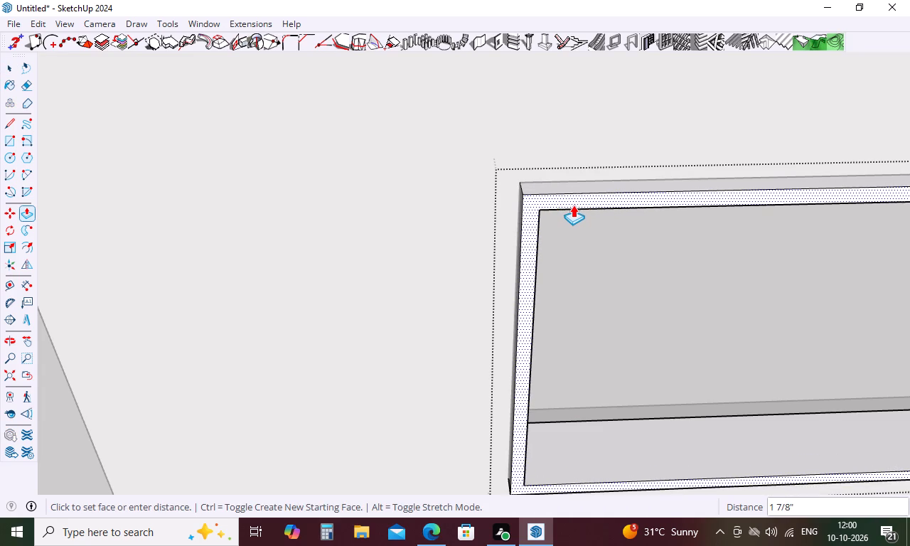
key(2)
key(Return)
scroll(388, 125, down, 10)
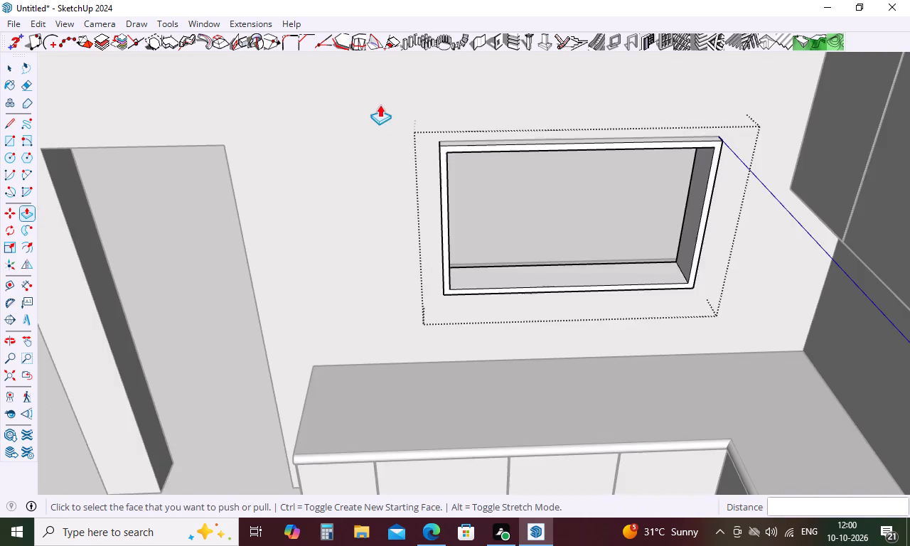
scroll(432, 181, down, 4)
middle_drag(586, 193, 577, 93)
scroll(535, 189, down, 5)
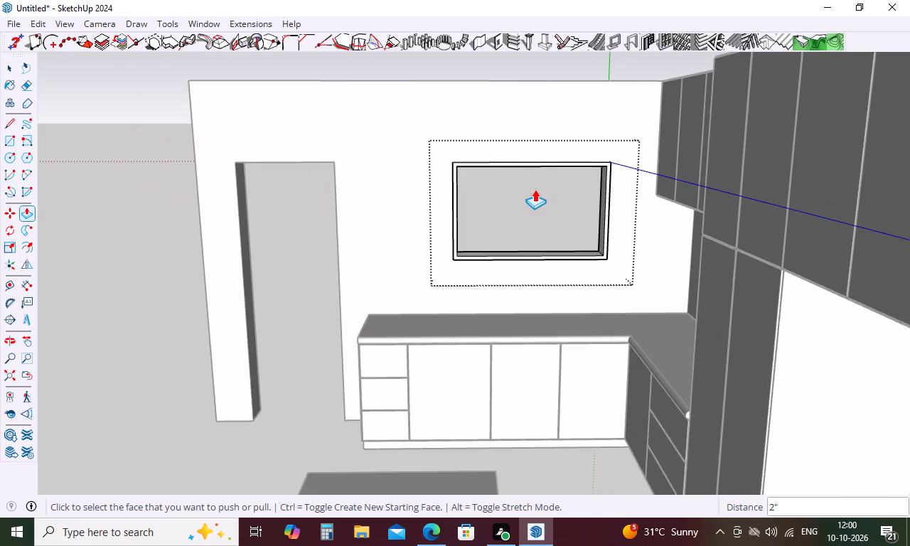
scroll(535, 189, down, 9)
scroll(467, 206, down, 4)
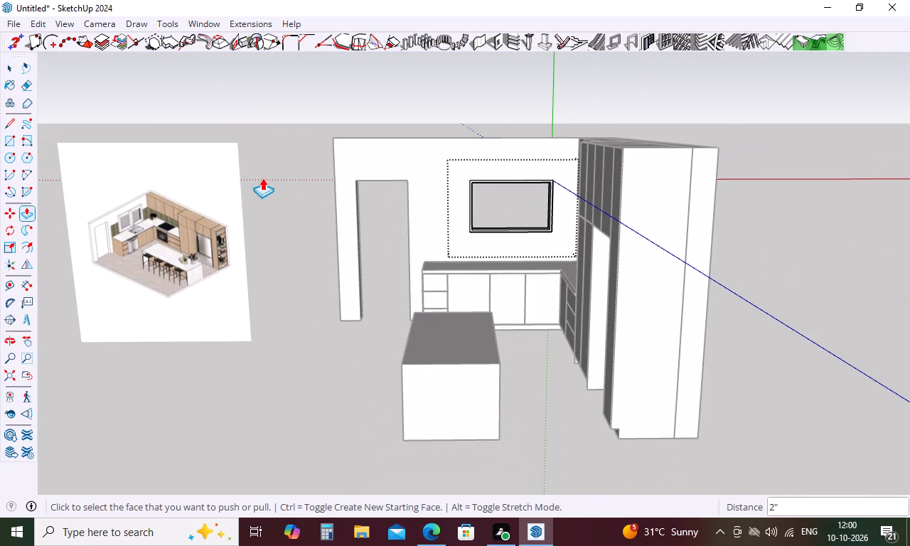
scroll(149, 173, up, 4)
key(Escape)
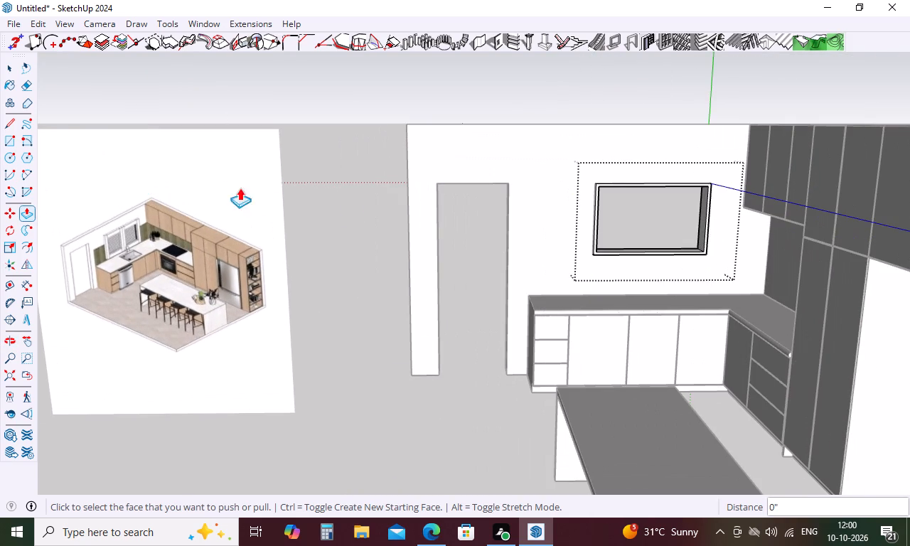
Push/pull the inner face of the window frame's left side 1" inward.
middle_drag(633, 215, 478, 196)
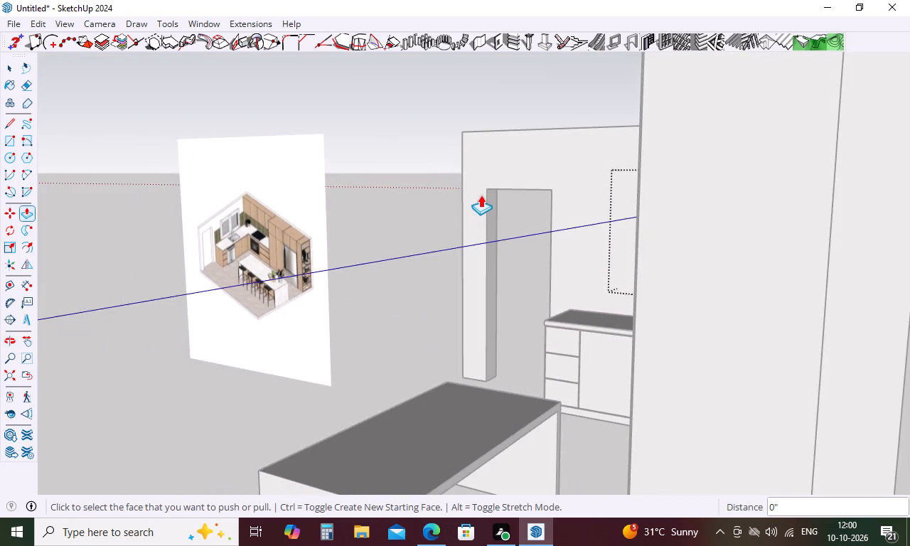
scroll(481, 195, down, 2)
middle_drag(482, 201, 555, 239)
scroll(606, 196, up, 10)
middle_drag(606, 193, 555, 199)
scroll(560, 208, up, 9)
click(614, 217)
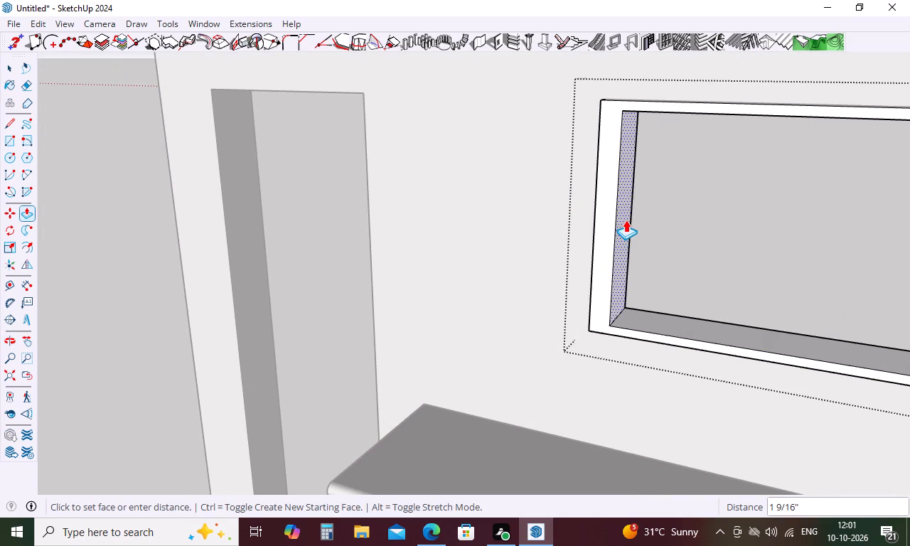
key(1)
key(Return)
Repeat the 1" inward push/pull on the inner face of the window frame's right side.
scroll(528, 189, down, 9)
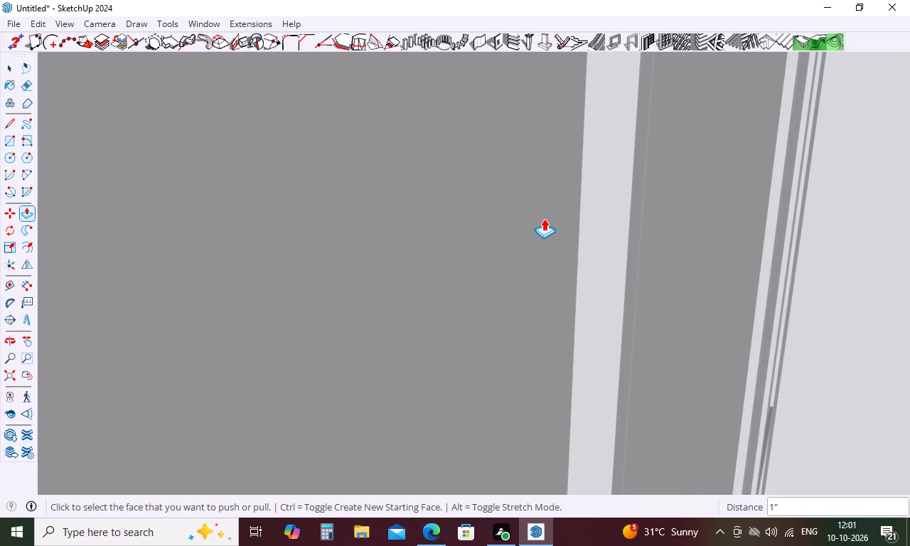
scroll(539, 219, down, 1)
scroll(539, 218, up, 7)
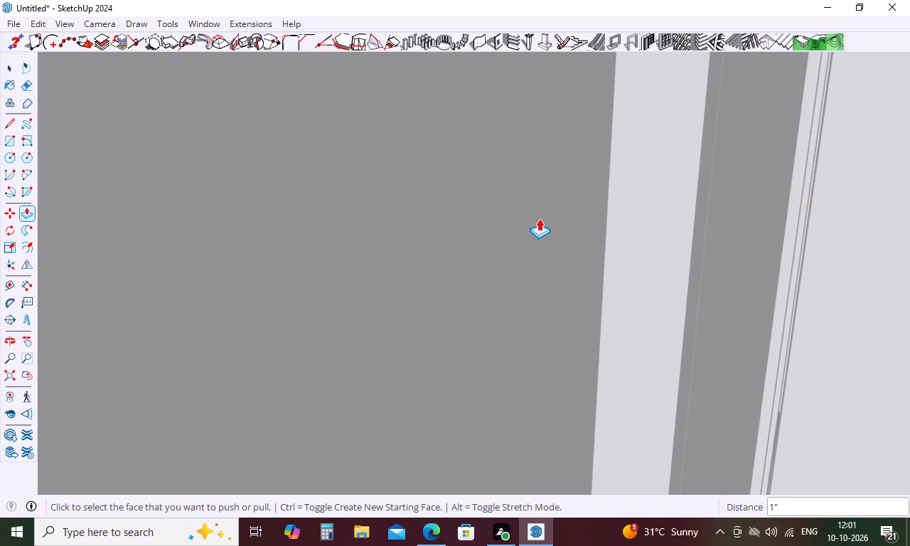
scroll(539, 218, up, 20)
scroll(536, 230, up, 3)
scroll(536, 235, down, 5)
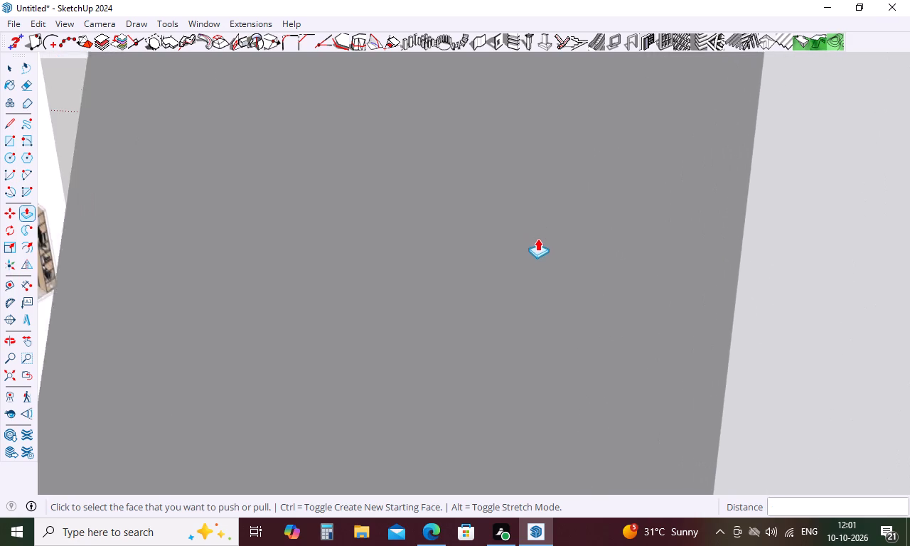
scroll(542, 247, down, 11)
scroll(542, 247, up, 17)
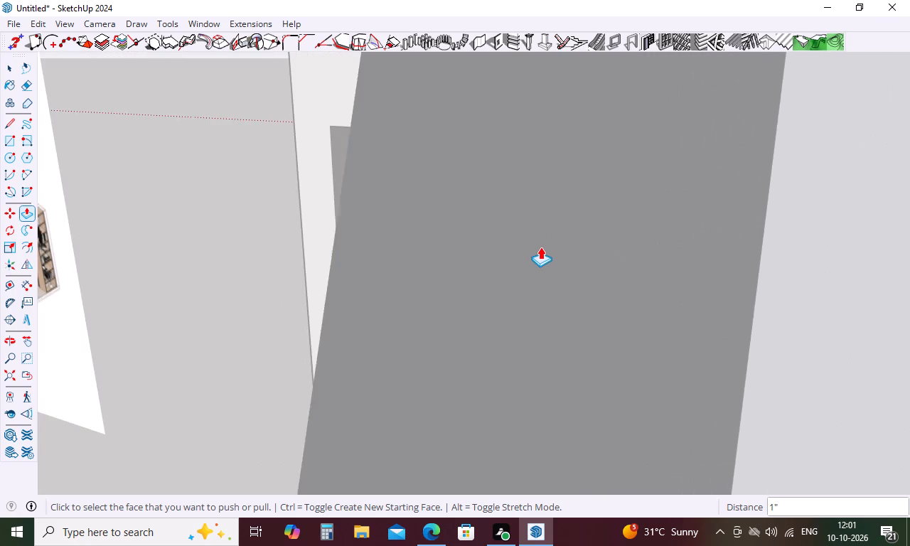
scroll(540, 247, up, 15)
scroll(569, 252, down, 5)
middle_drag(560, 268, 573, 284)
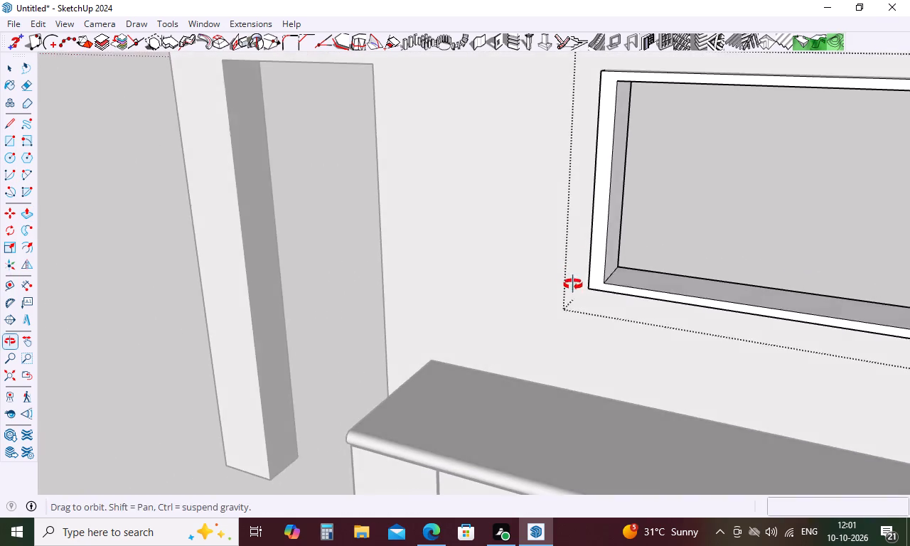
middle_drag(573, 284, 699, 299)
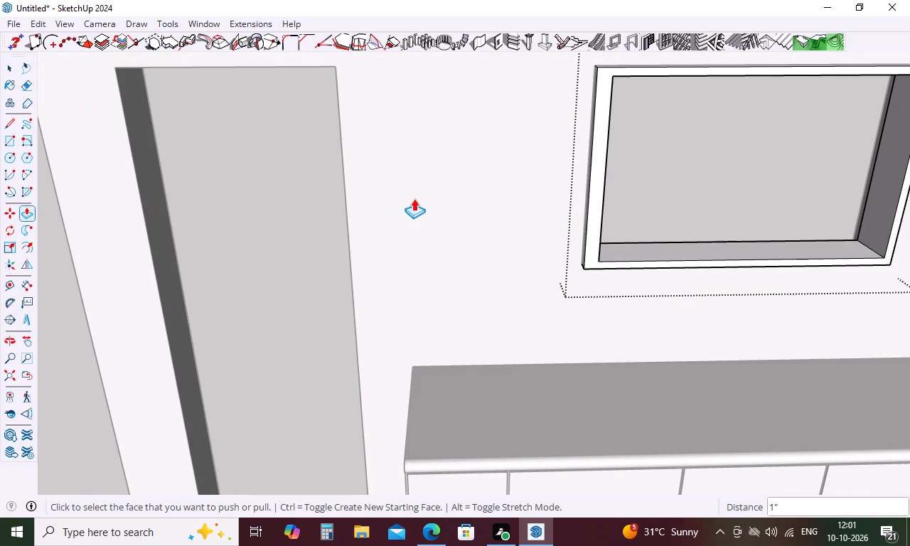
scroll(418, 184, down, 4)
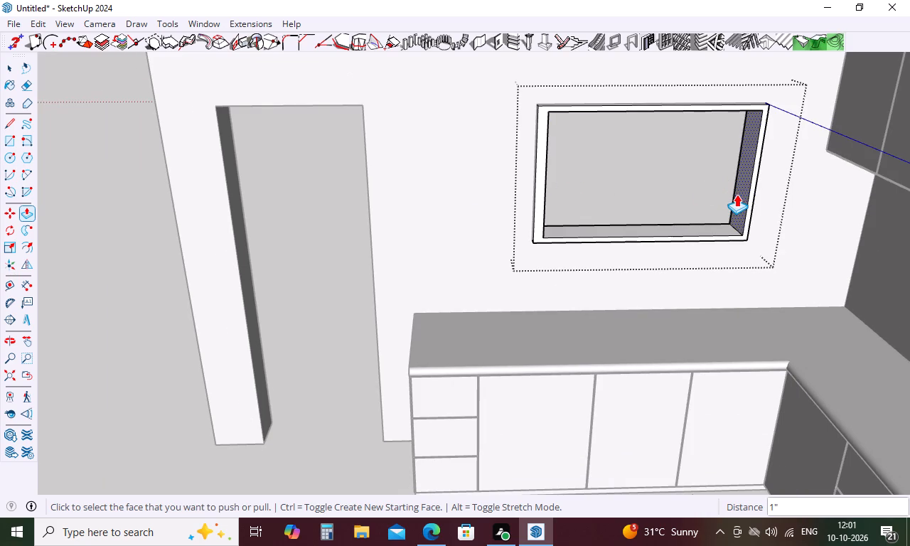
double_click(737, 194)
Repeat the 1" inward push/pull on the inner faces of the window frame's bottom and top members.
middle_drag(655, 119, 648, 58)
scroll(655, 120, up, 4)
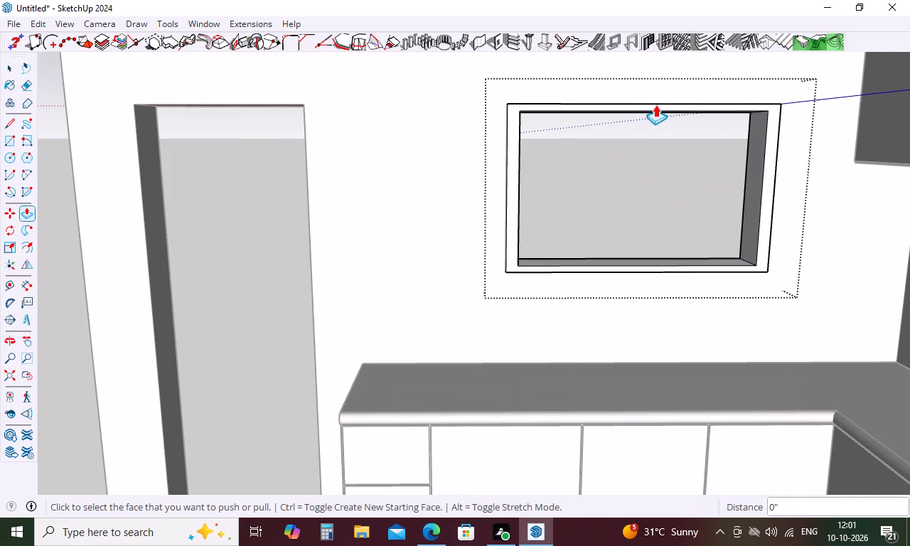
middle_drag(637, 240, 630, 351)
scroll(631, 267, up, 6)
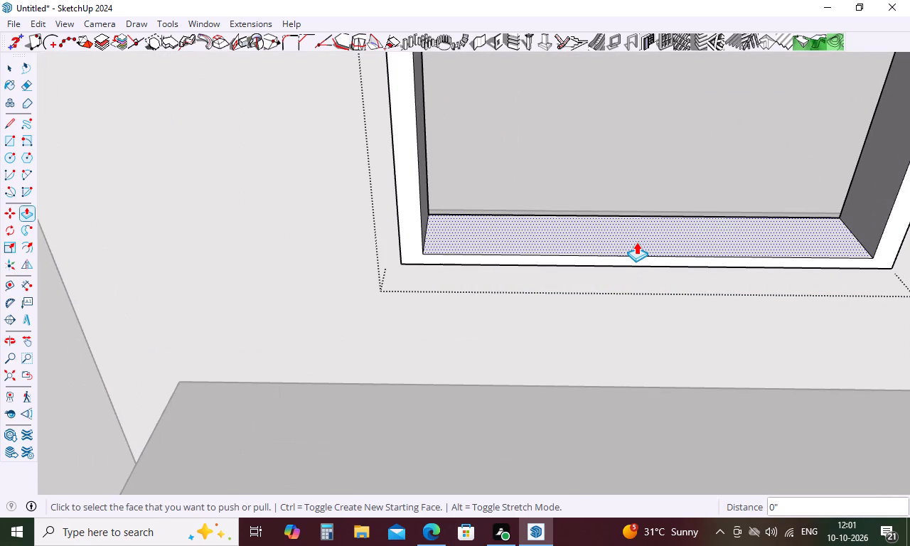
double_click(636, 242)
scroll(592, 251, down, 5)
middle_drag(591, 251, 579, 99)
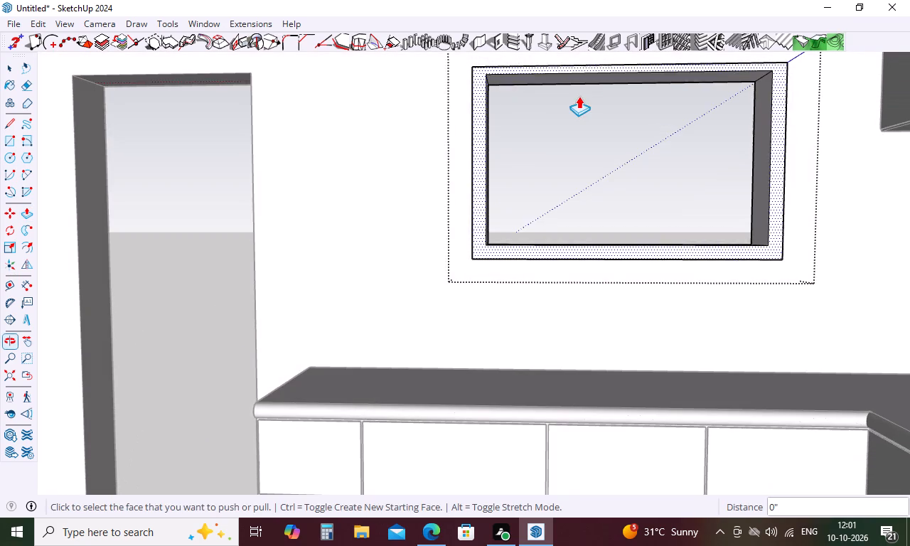
double_click(587, 79)
scroll(572, 145, down, 4)
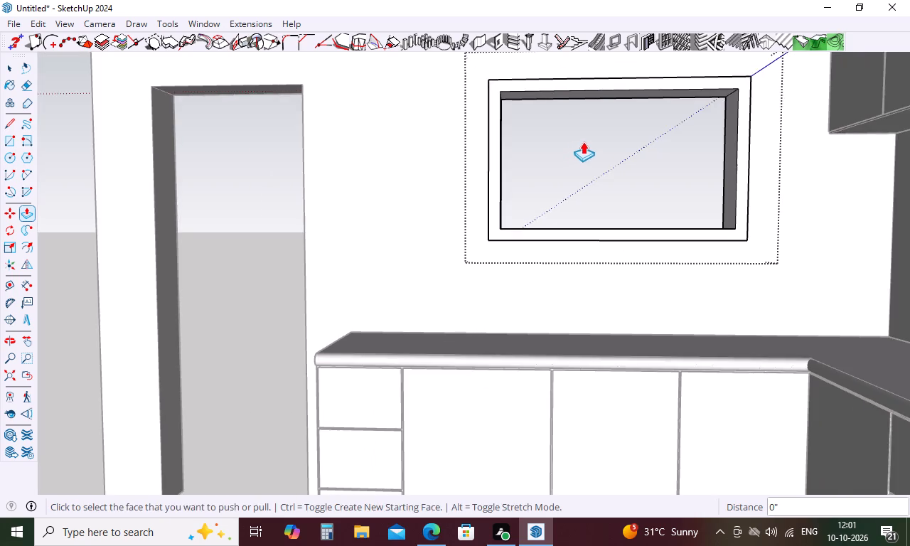
middle_drag(583, 141, 570, 227)
key(Escape)
Draw a vertical line from the midpoint of the window frame's top inner edge down to its bottom inner edge.
scroll(524, 206, down, 8)
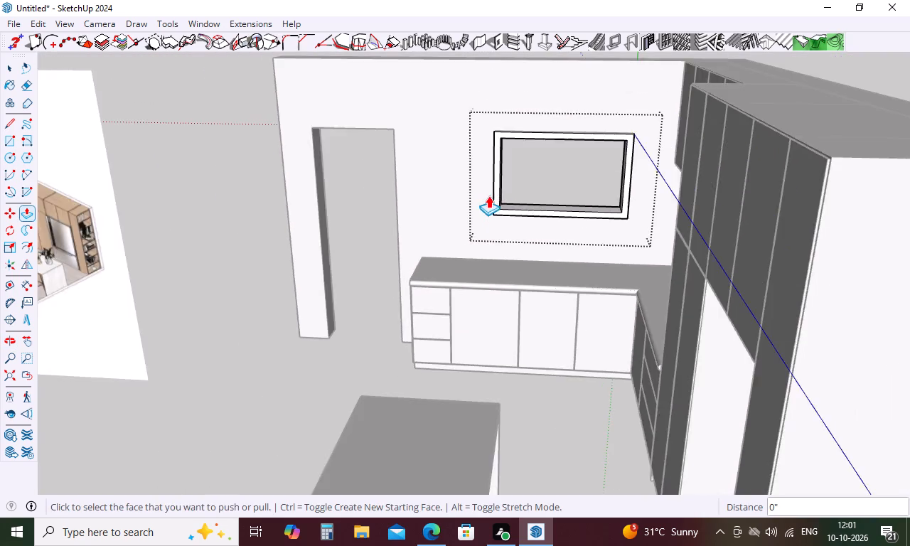
scroll(488, 196, down, 7)
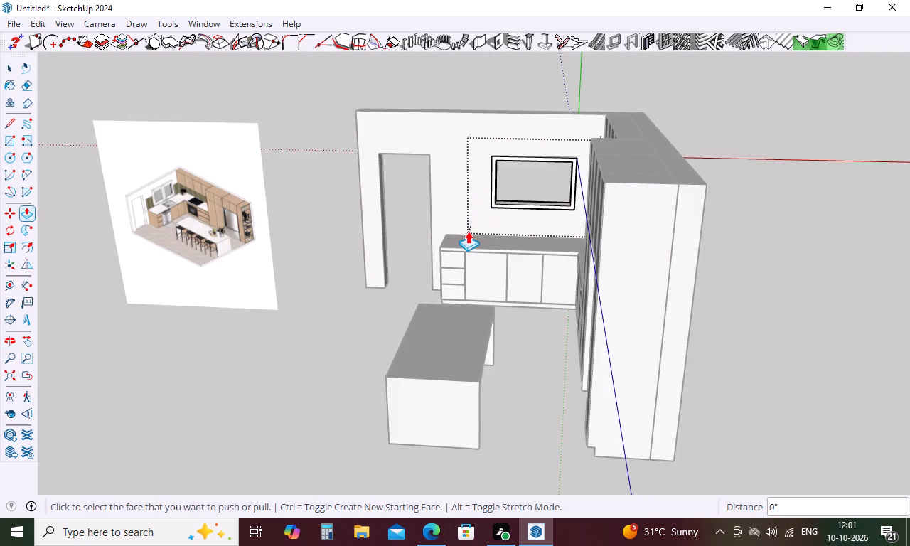
key(Escape)
key(l)
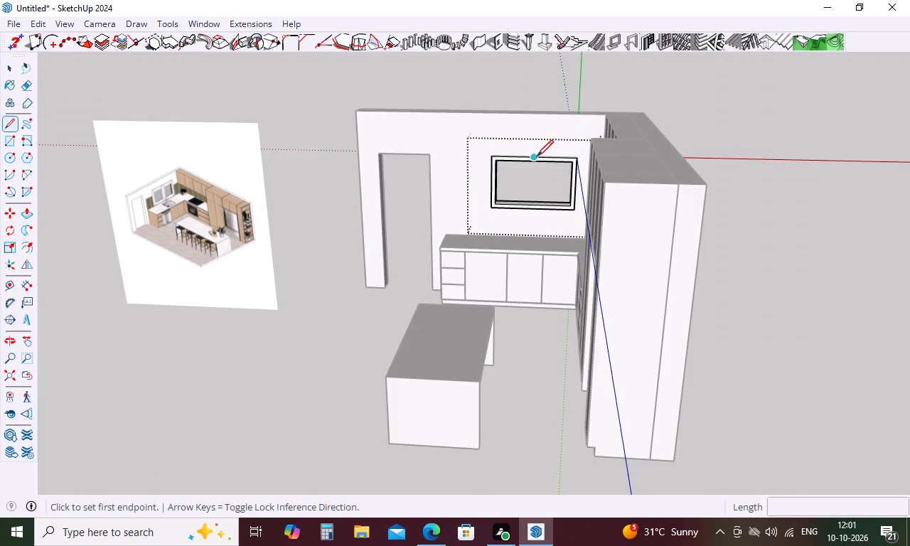
scroll(535, 157, up, 18)
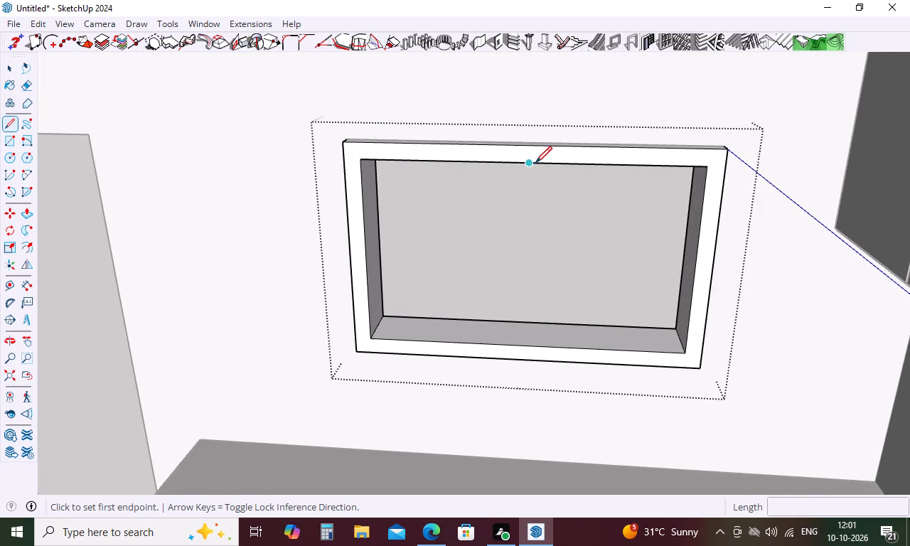
click(535, 163)
click(529, 346)
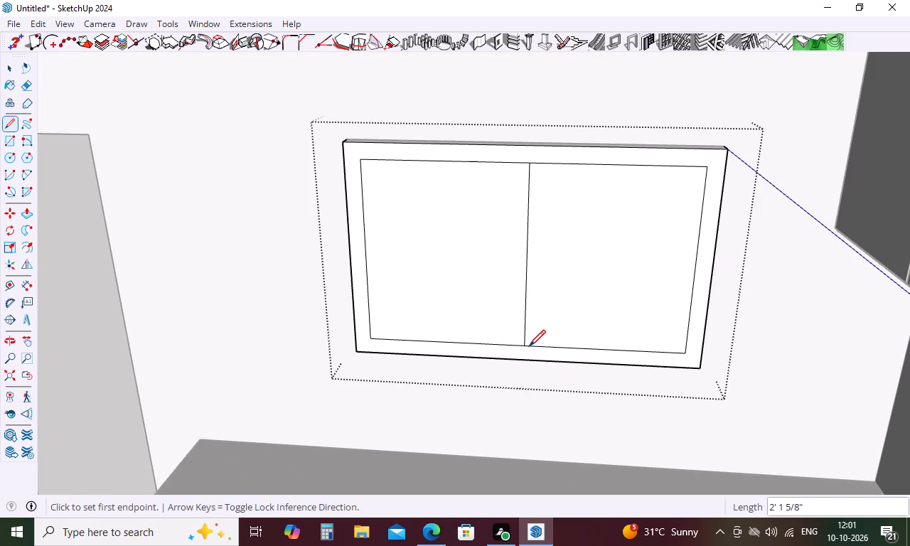
key(Escape)
Delete the two faces filling the window frame's opening on either side of the centre line.
key(space)
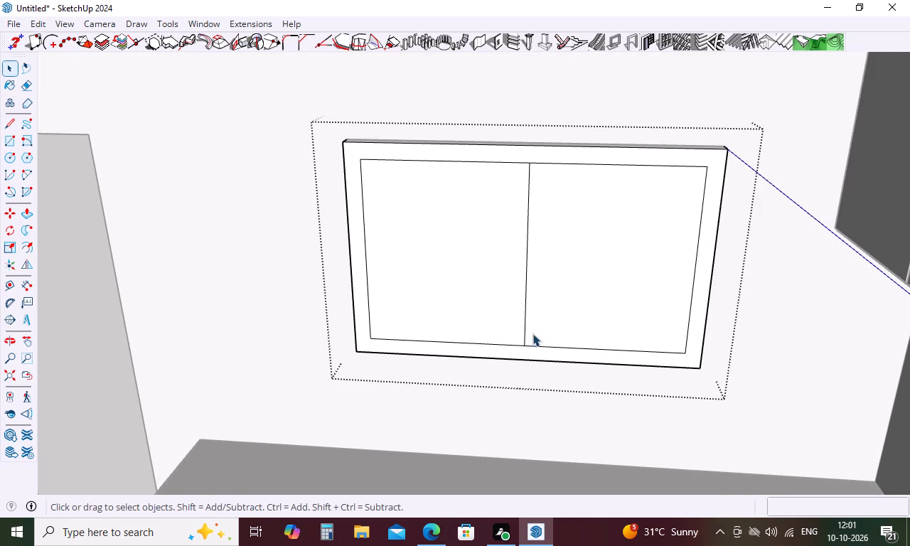
click(594, 304)
key(Delete)
click(497, 289)
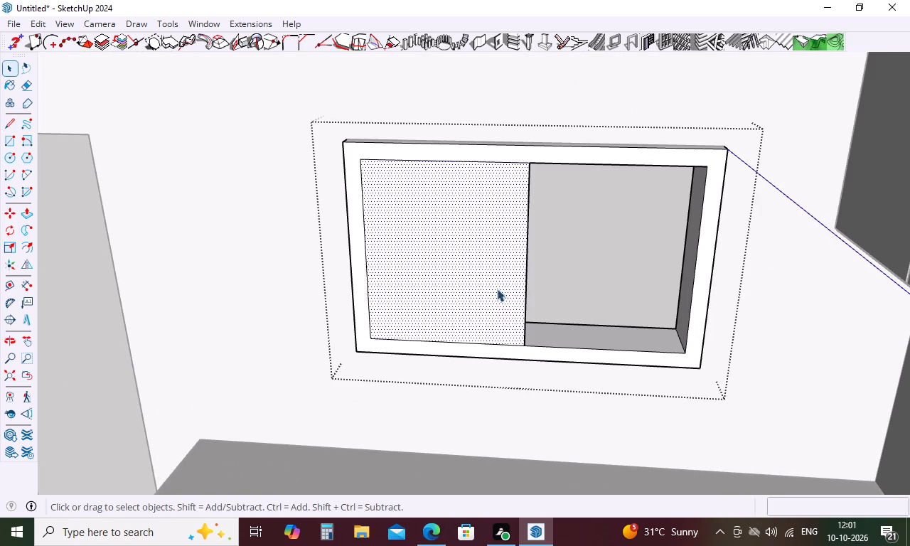
key(Delete)
Draw a 7 7/8" by 2' 1 5/8" rectangle from the centre line back through the window frame's depth.
middle_drag(620, 266, 556, 237)
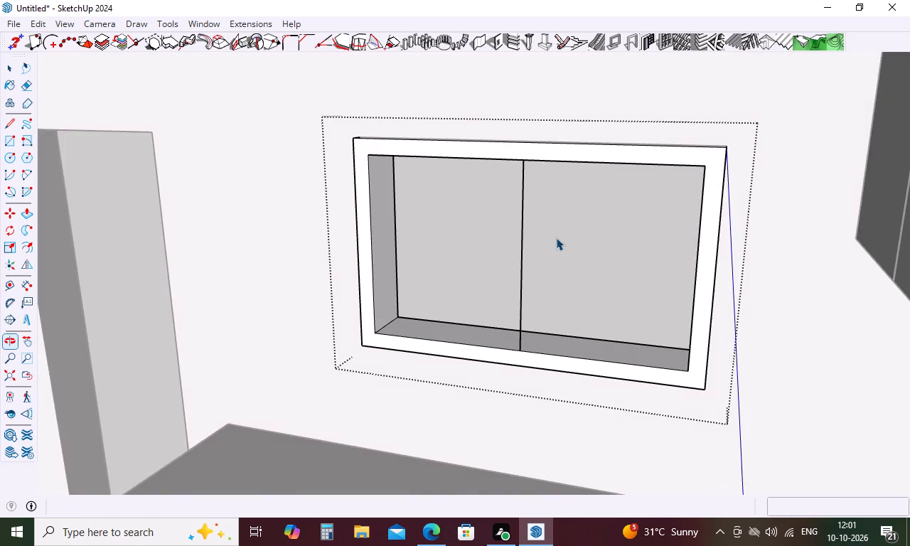
scroll(559, 235, up, 5)
middle_drag(559, 235, 541, 231)
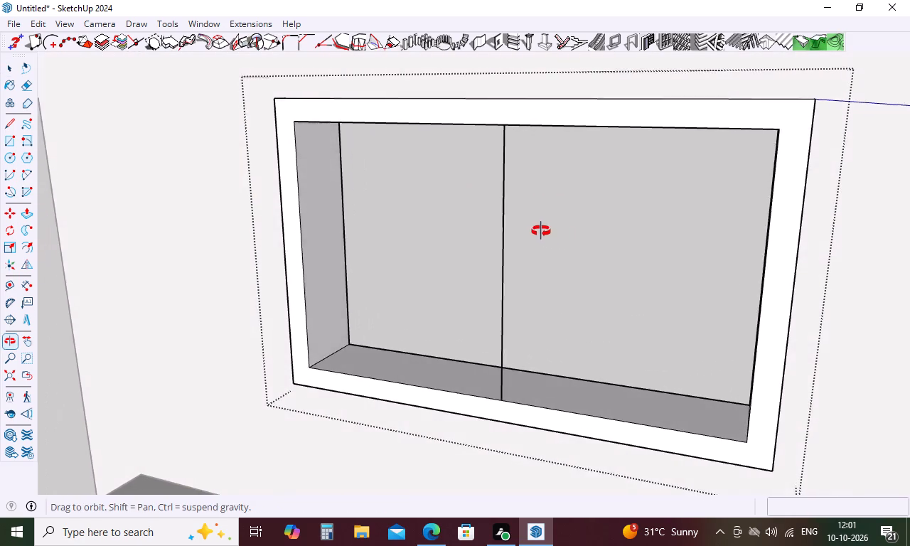
middle_drag(541, 231, 521, 225)
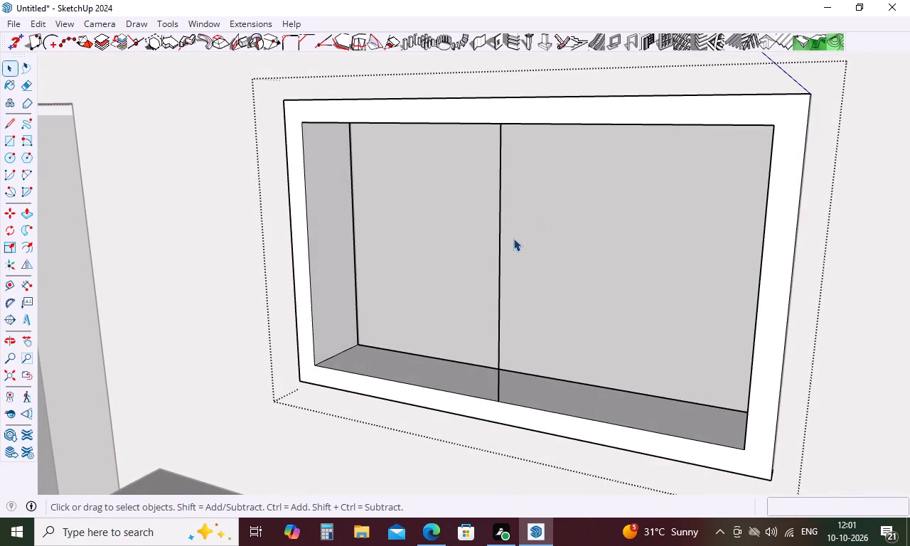
key(r)
click(503, 127)
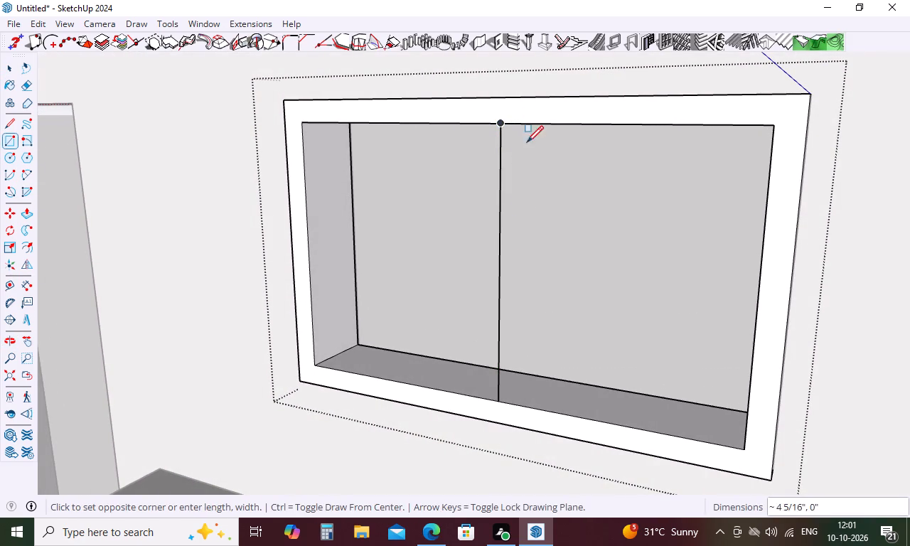
click(529, 372)
key(Escape)
Delete the two front faces covering the openings on either side of the central divider face.
key(space)
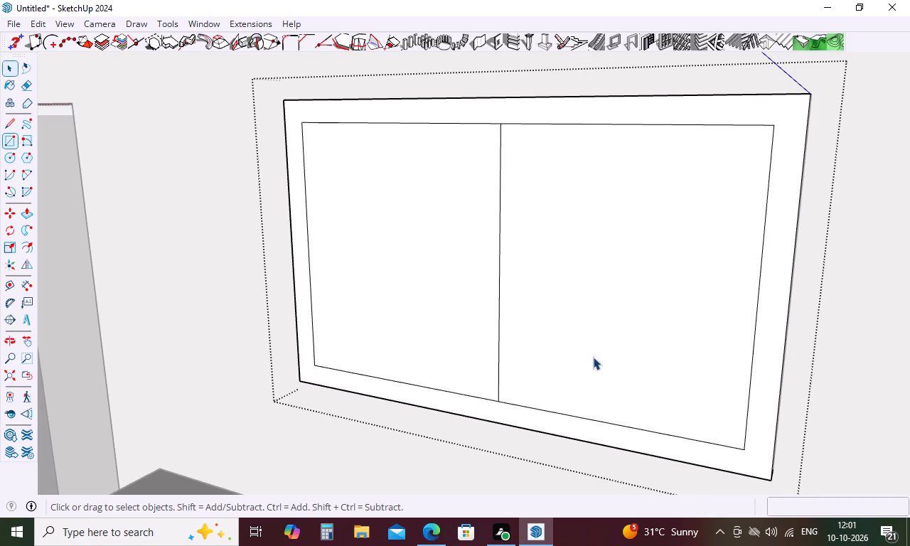
click(595, 355)
key(Delete)
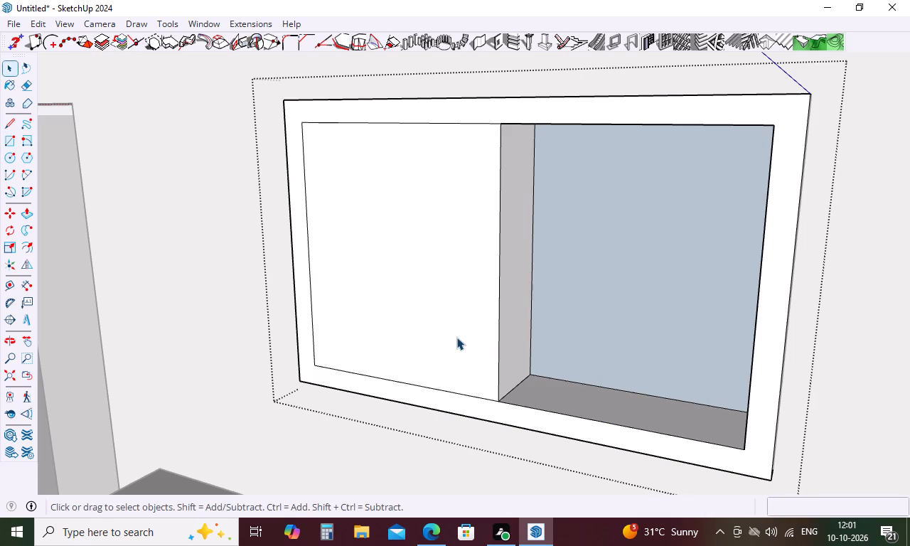
click(456, 337)
key(Delete)
Push/pull the central divider 1" outward on each of its two sides to form a mullion.
key(p)
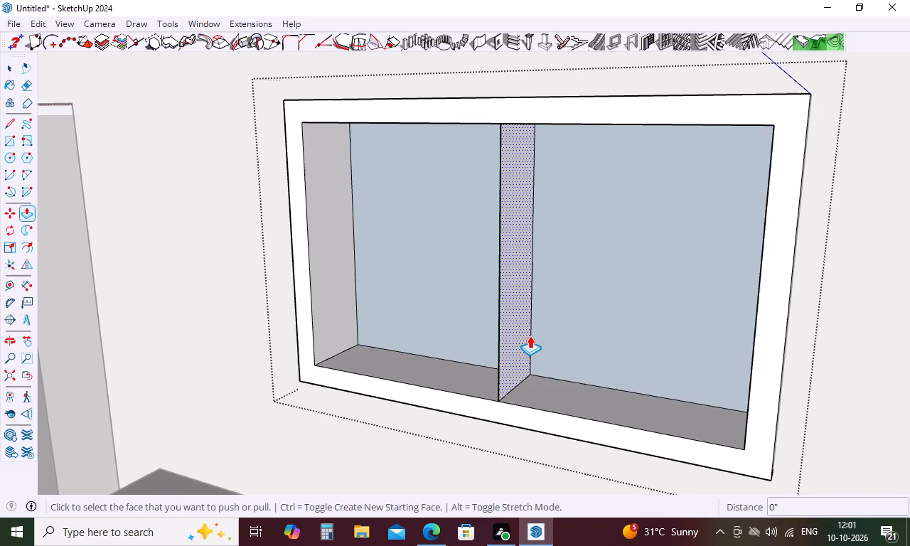
click(529, 337)
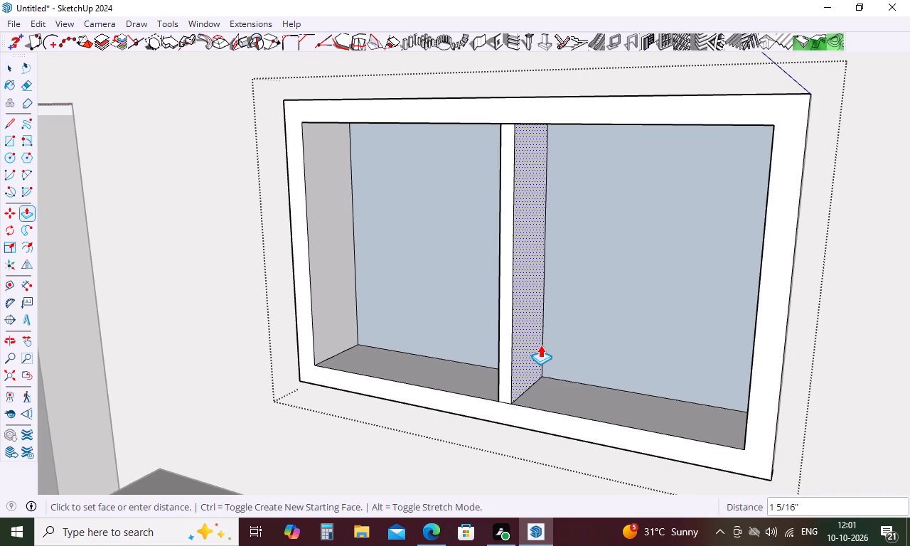
key(1)
key(Return)
middle_drag(538, 348, 705, 354)
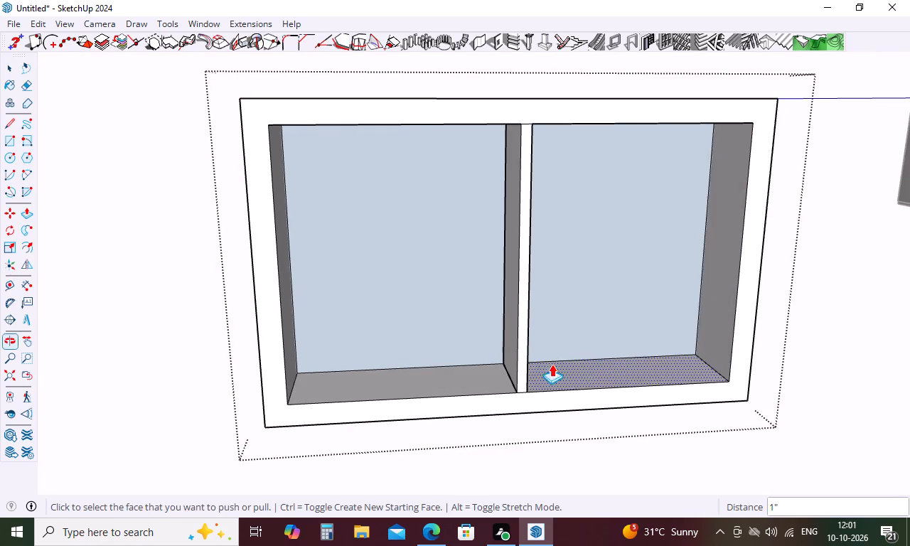
double_click(509, 351)
key(Escape)
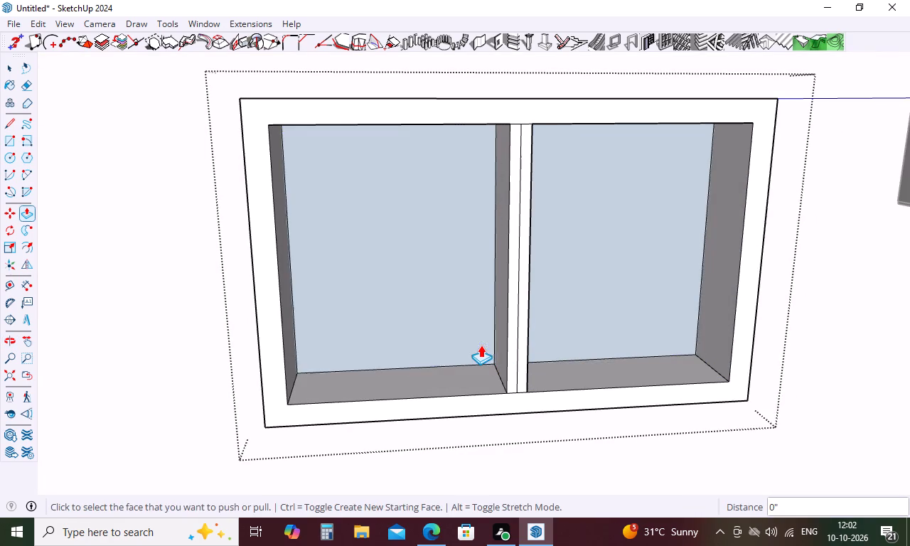
Erase the leftover centre line and joint edges on the mullion's front face so it merges with the frame.
scroll(456, 258, down, 5)
key(space)
key(e)
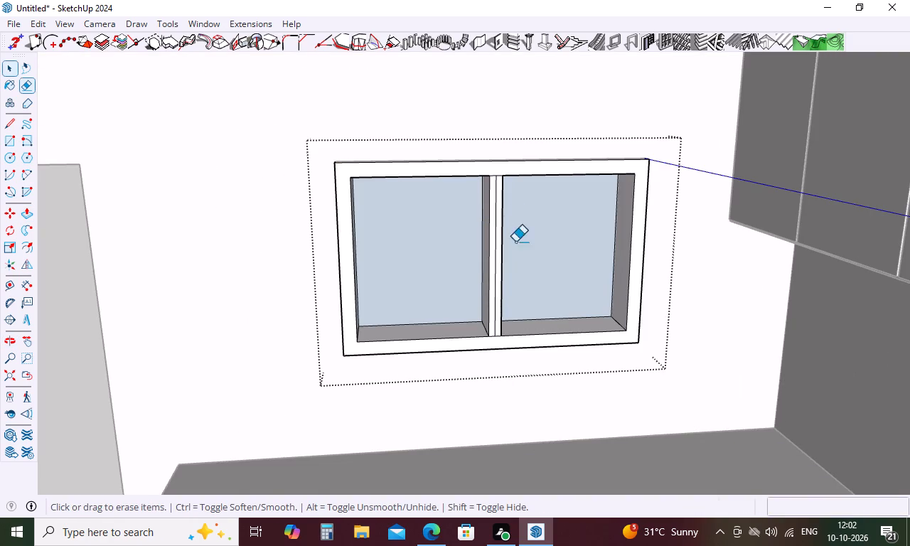
scroll(497, 180, up, 14)
drag(503, 167, 503, 178)
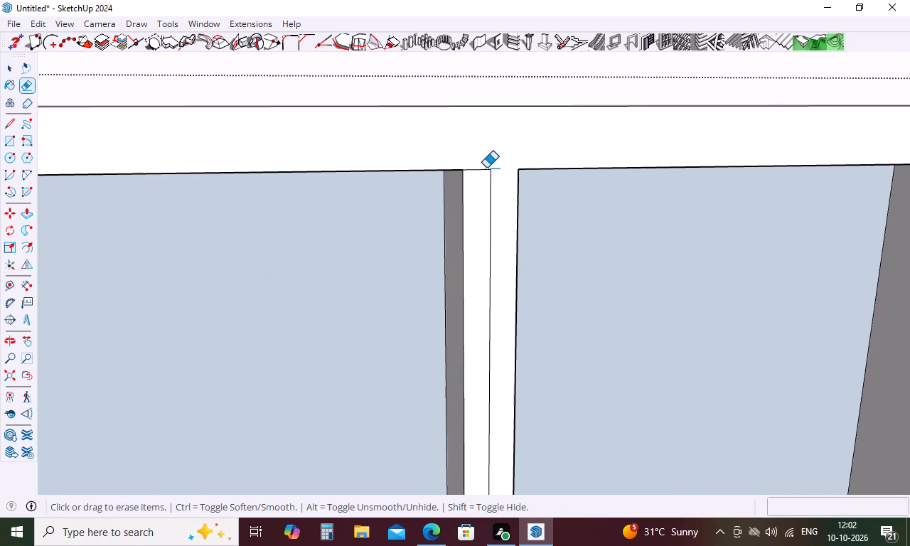
drag(485, 166, 483, 174)
scroll(481, 148, down, 10)
click(486, 160)
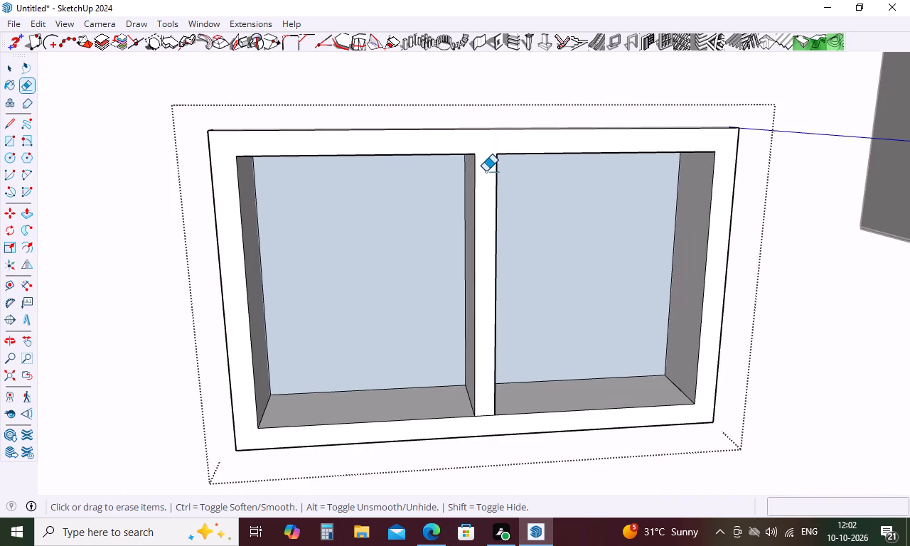
click(486, 419)
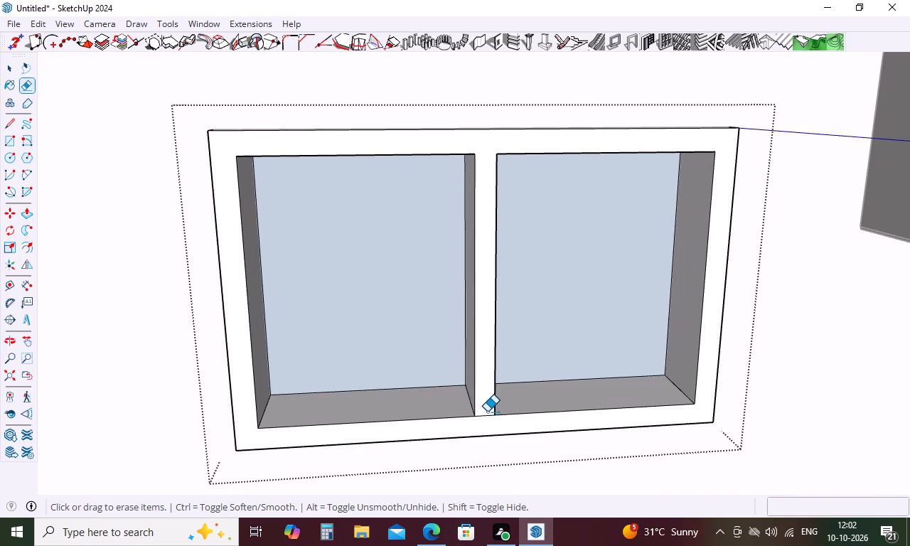
click(487, 412)
Delete the back faces closing off the two window panes and exit the window frame group.
scroll(480, 328, down, 10)
scroll(520, 259, down, 5)
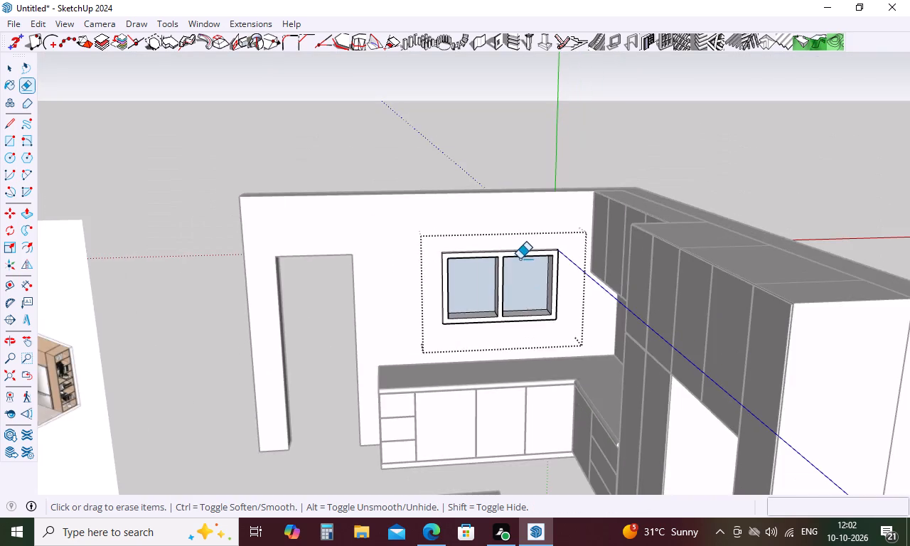
scroll(520, 252, down, 5)
key(Escape)
key(space)
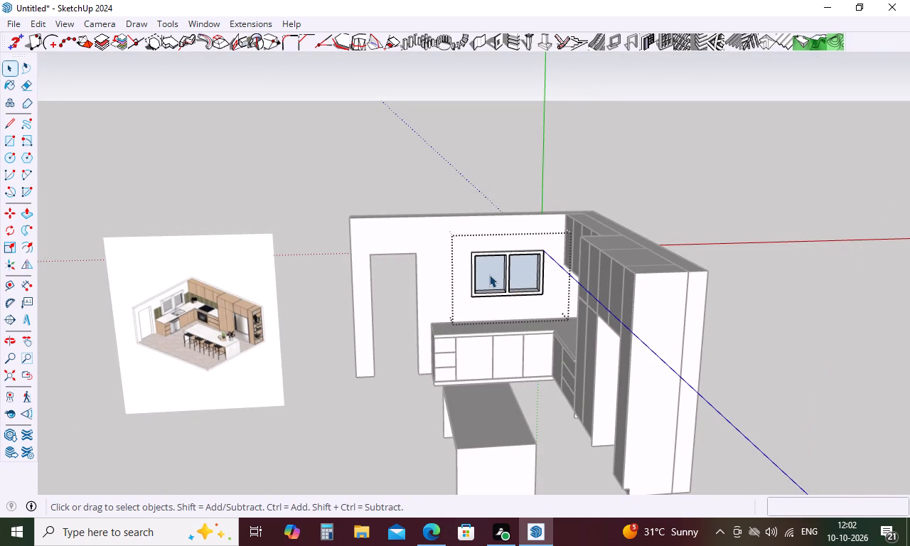
click(488, 273)
key(Delete)
click(516, 277)
key(Delete)
scroll(210, 313, up, 5)
key(Escape)
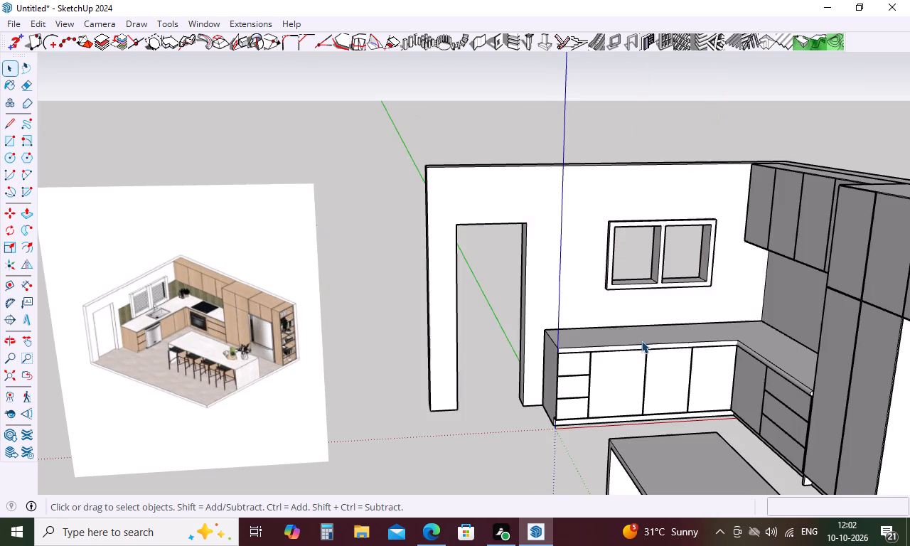
Draw a small rectangle on the inner side face of the left pane, near its top outer corner, for a slat profile.
scroll(713, 225, up, 3)
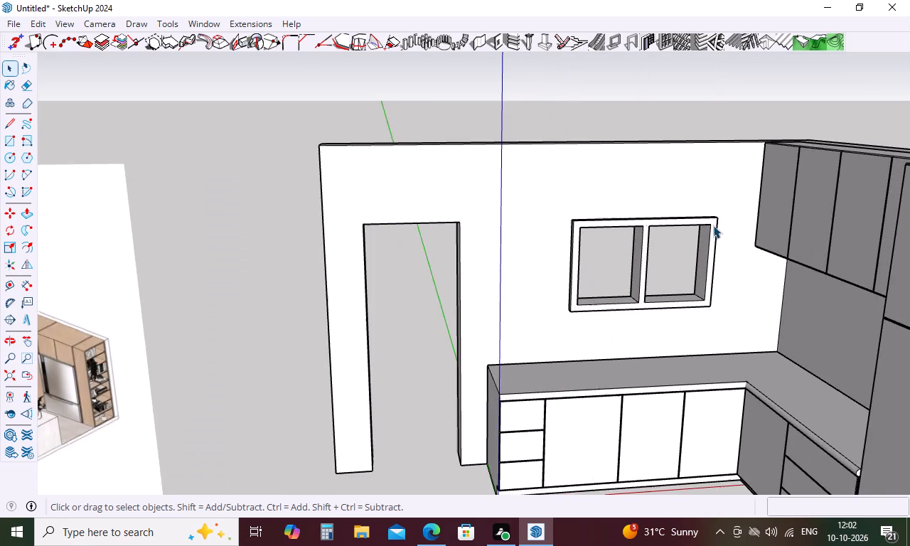
middle_drag(712, 232, 620, 218)
scroll(631, 263, up, 4)
scroll(747, 232, up, 1)
middle_drag(747, 232, 673, 247)
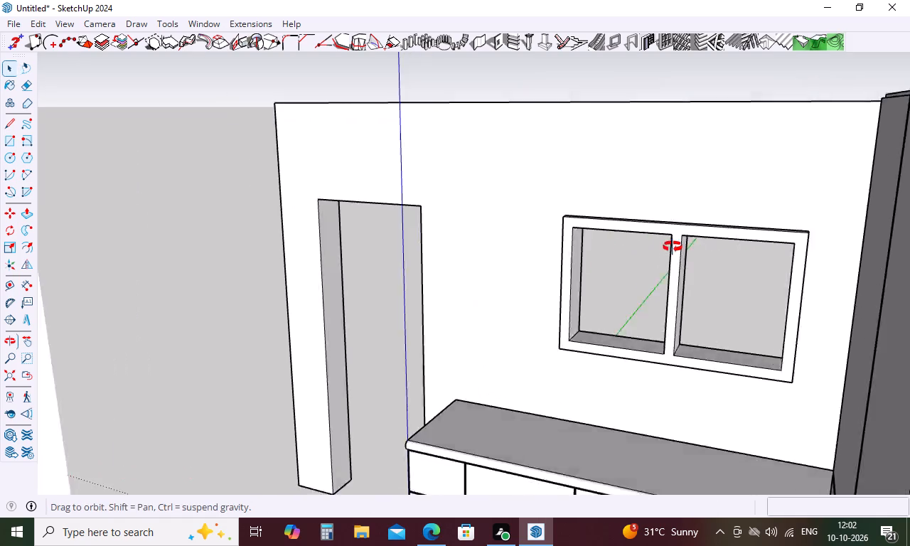
middle_drag(673, 247, 697, 264)
scroll(712, 265, up, 8)
middle_drag(712, 264, 692, 264)
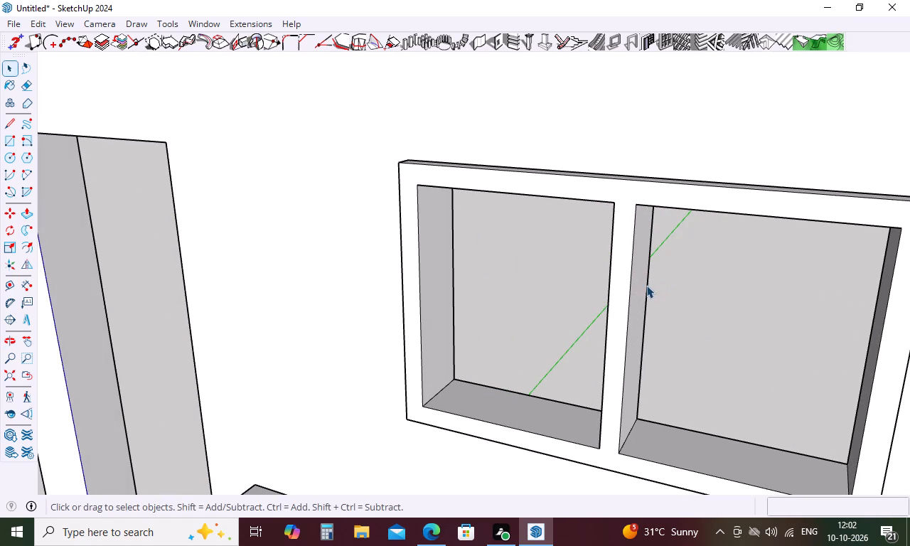
key(r)
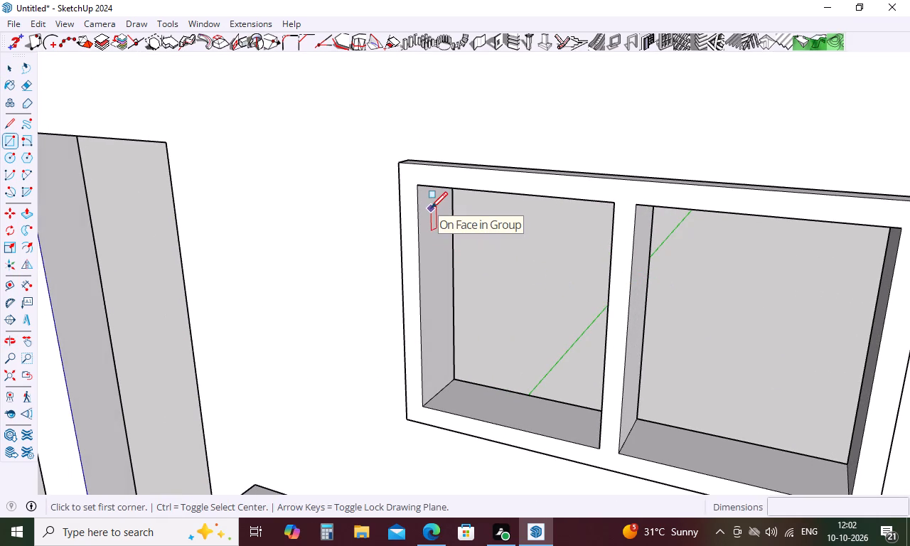
click(432, 204)
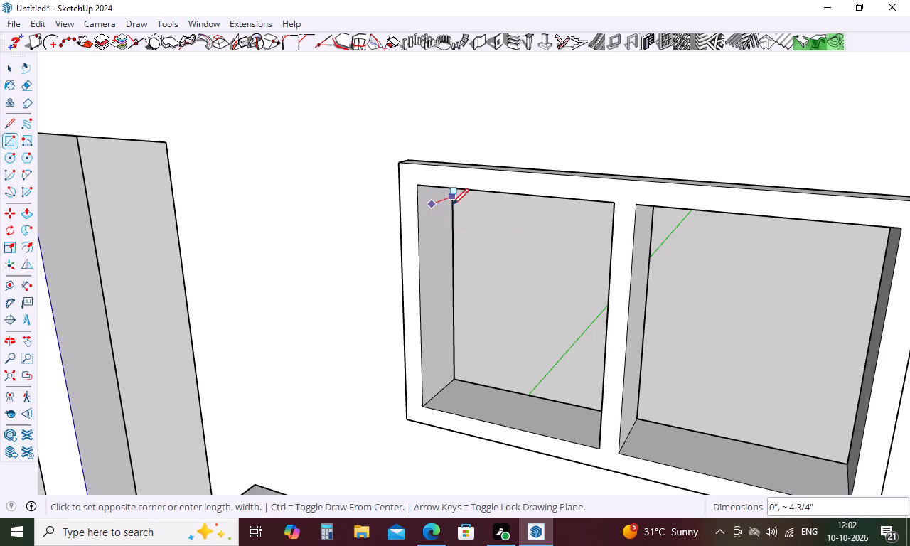
scroll(448, 208, up, 7)
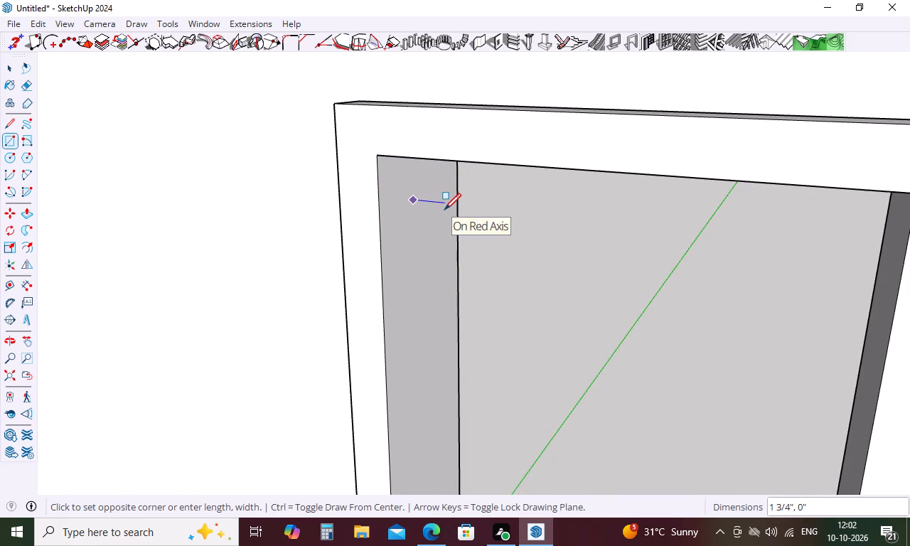
click(444, 213)
key(space)
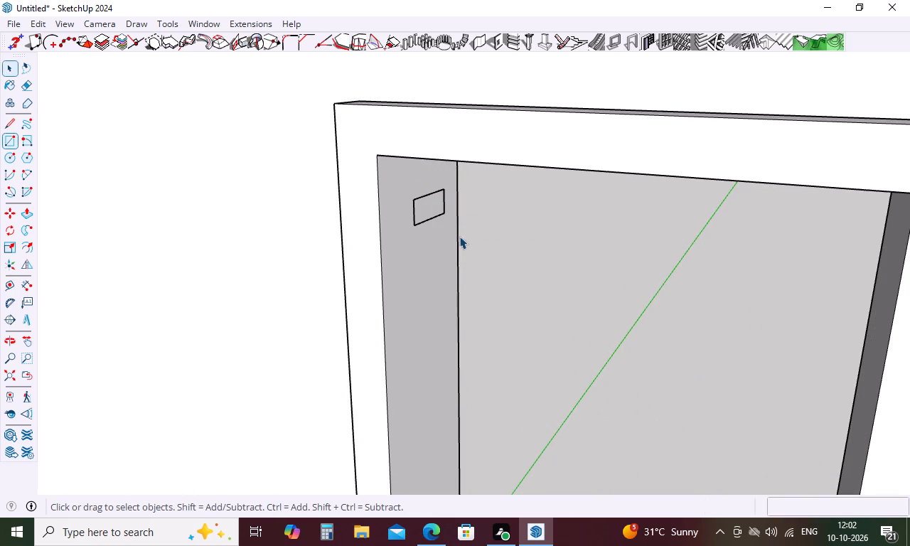
Push/pull the small rectangle about 1' 8 11/16" across the left pane to the mullion as a horizontal slat.
key(p)
drag(429, 215, 437, 215)
scroll(586, 217, down, 5)
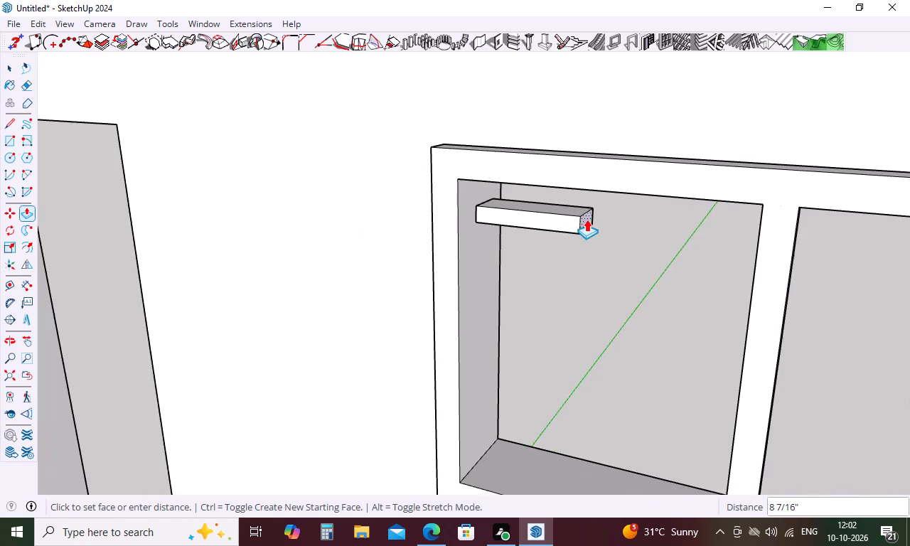
middle_drag(589, 225, 702, 232)
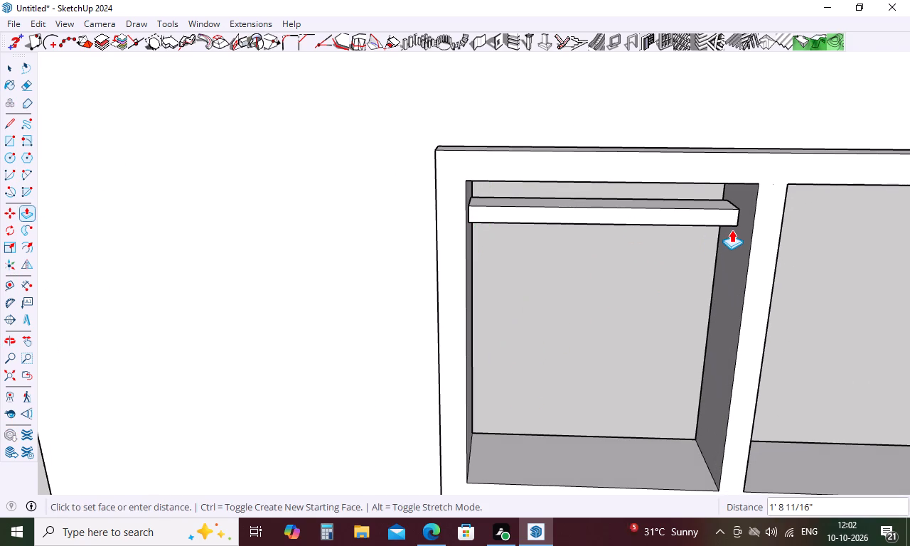
click(732, 230)
middle_drag(698, 240, 679, 159)
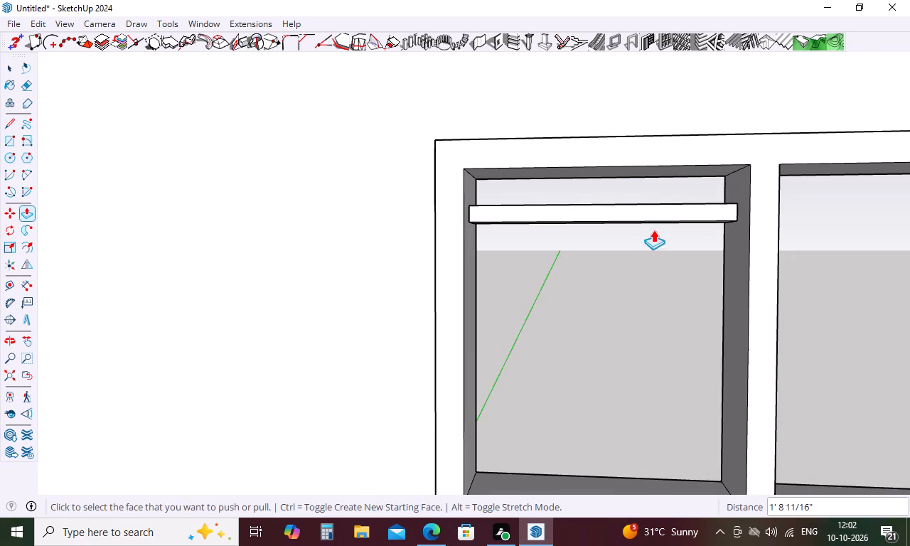
Push/pull the slat's underside upward about 13/16" to make the slat thinner.
click(642, 214)
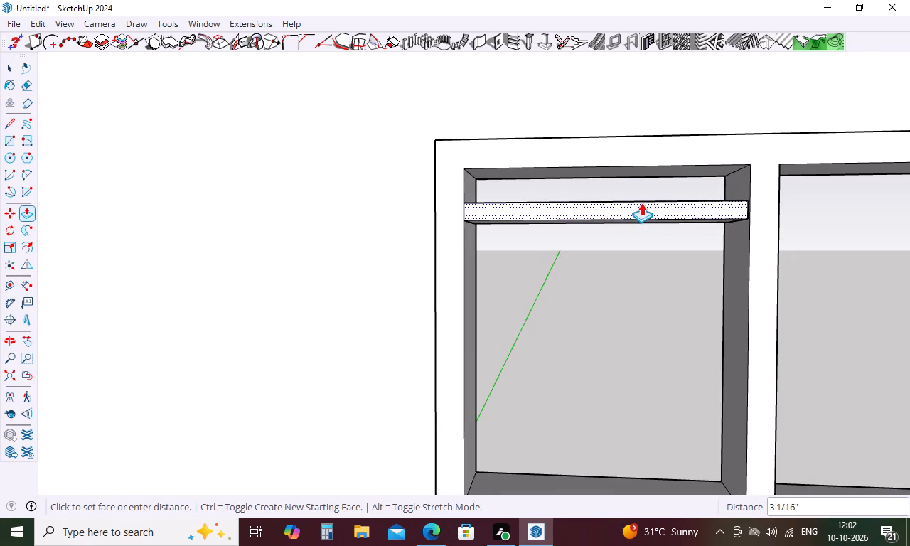
key(Escape)
middle_drag(641, 218, 641, 183)
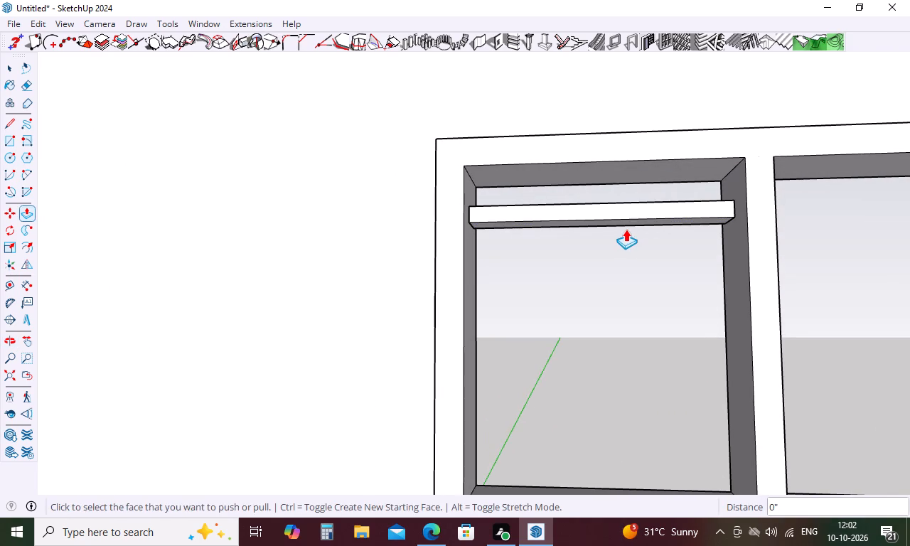
click(628, 225)
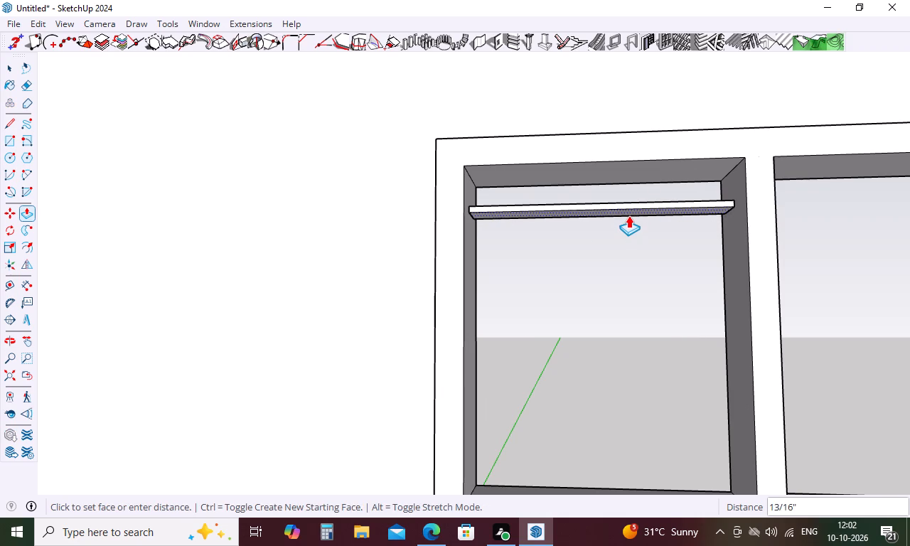
click(628, 215)
Rotate the whole slat about 10.9° around the red axis, pivoting on its lower front corner at the mullion end.
scroll(631, 197, down, 3)
key(space)
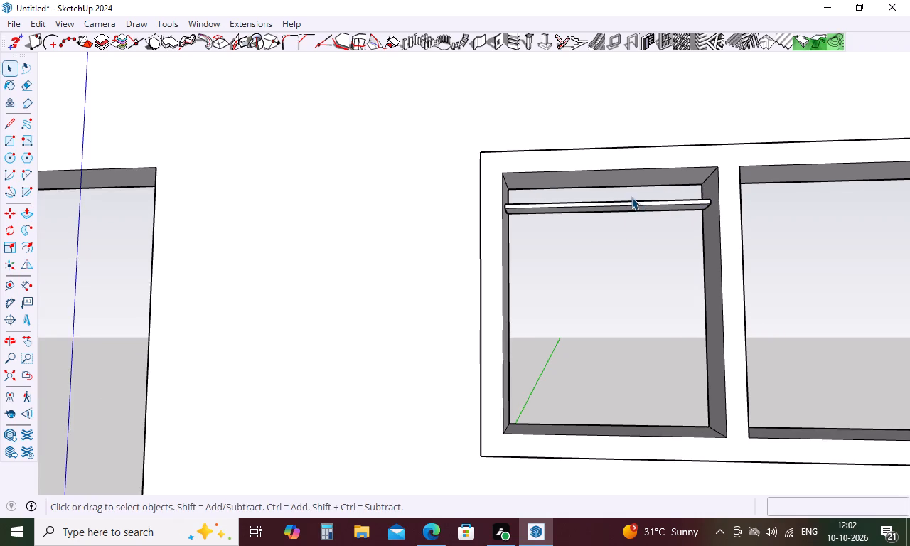
triple_click(633, 204)
triple_click(633, 204)
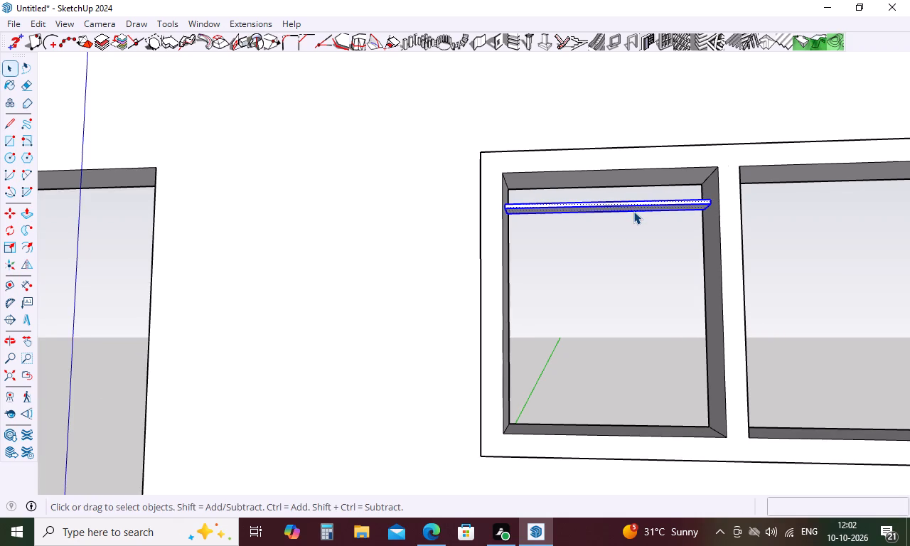
key(q)
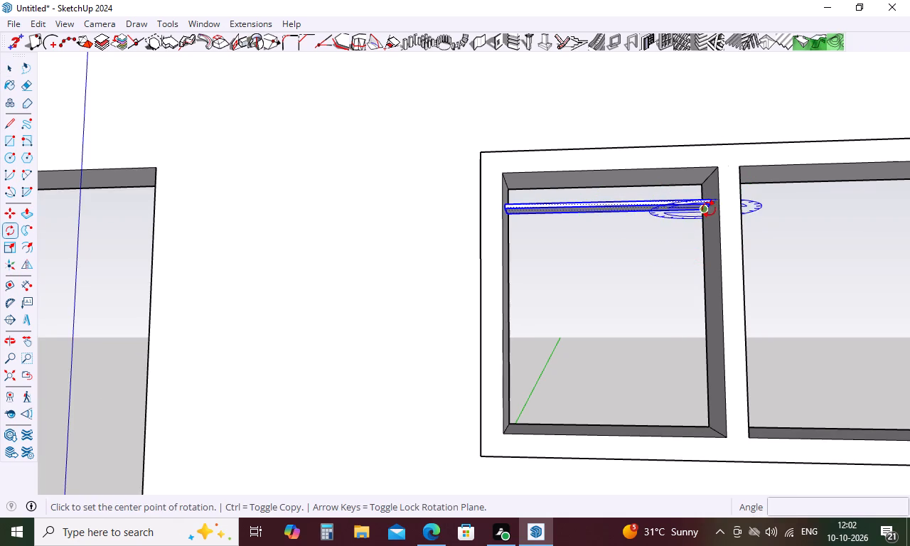
click(712, 204)
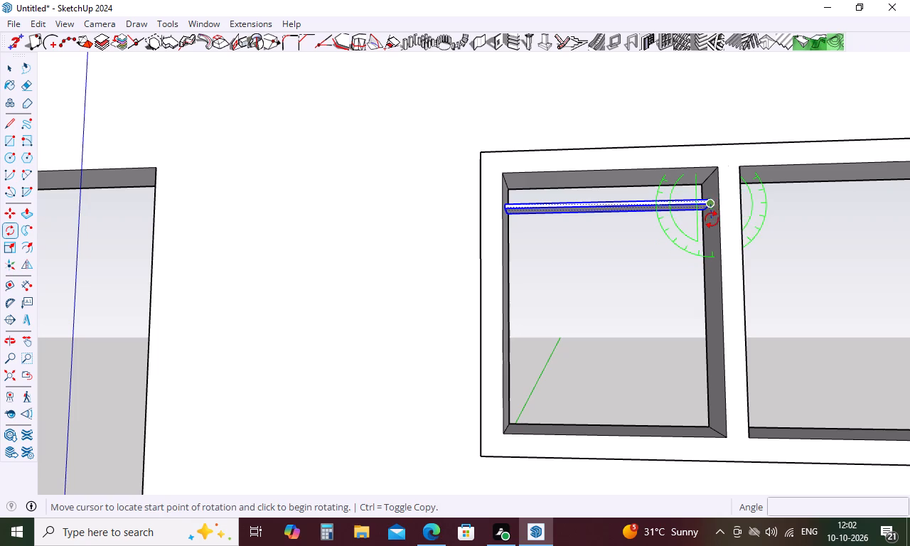
middle_drag(711, 193, 711, 281)
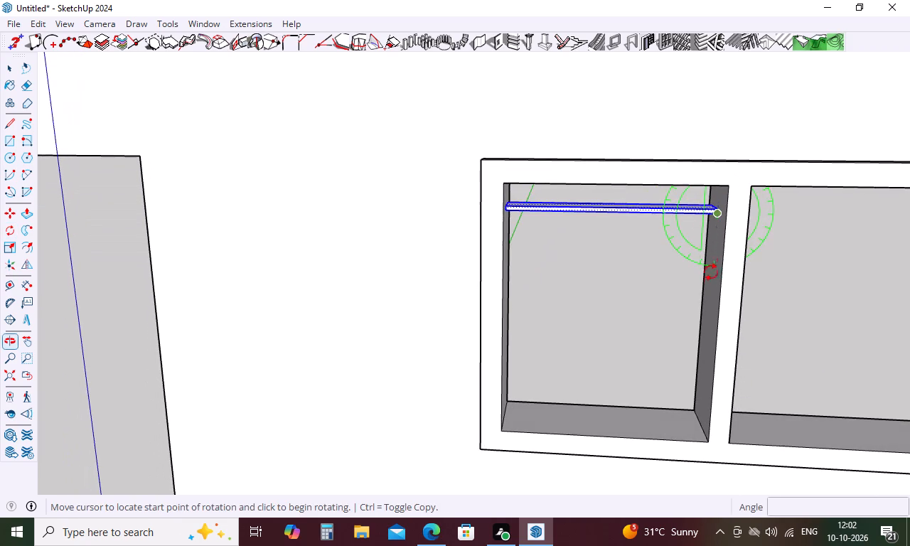
scroll(717, 208, up, 8)
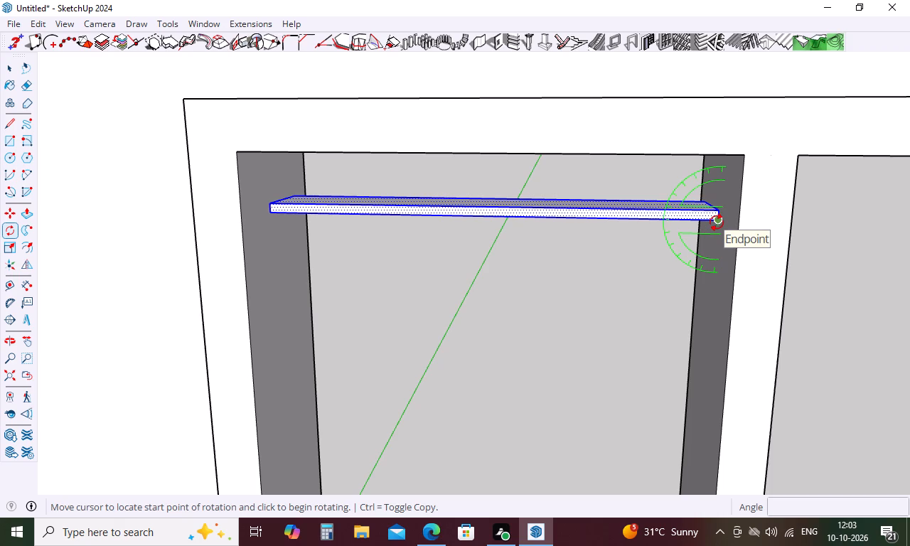
click(717, 223)
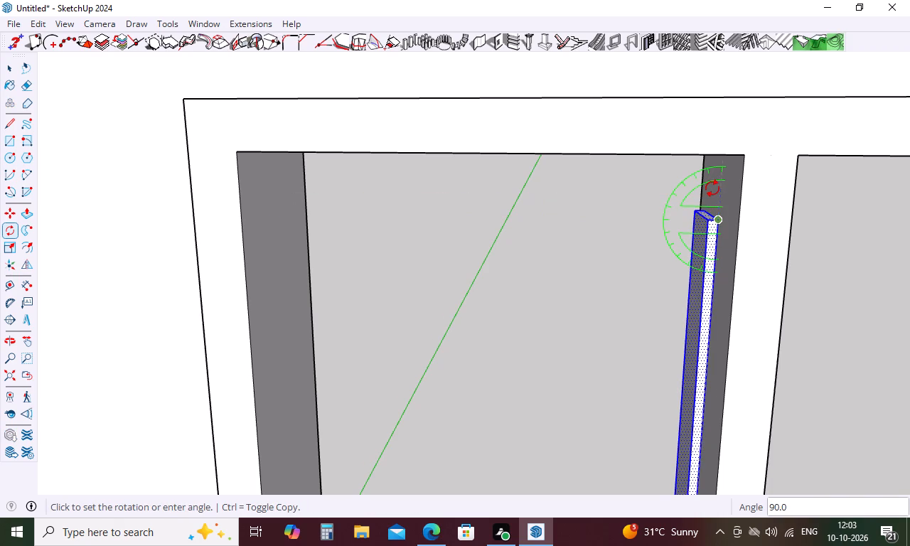
key(Escape)
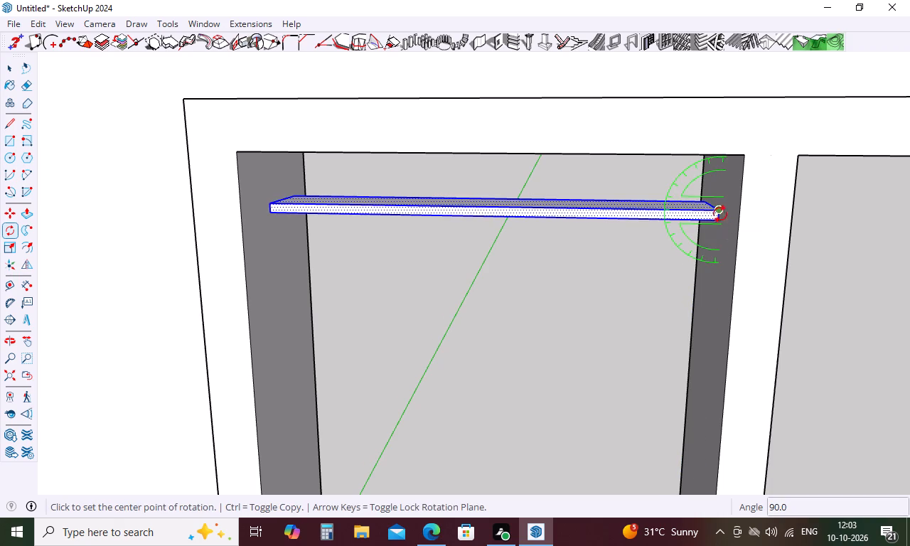
key(Right)
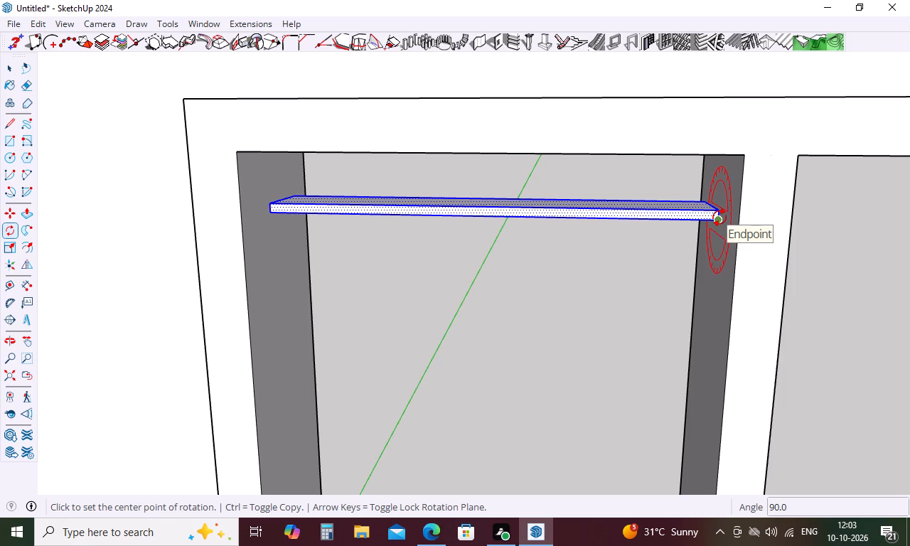
click(719, 218)
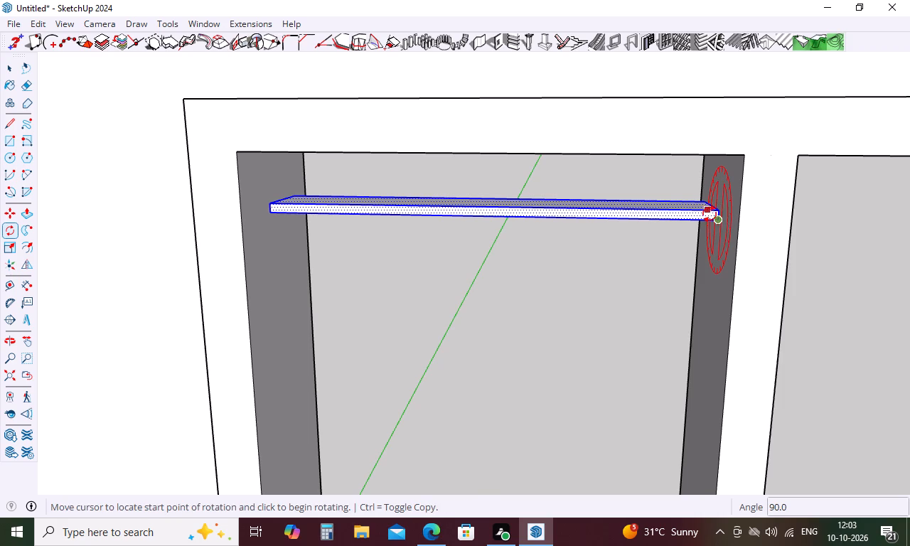
click(731, 226)
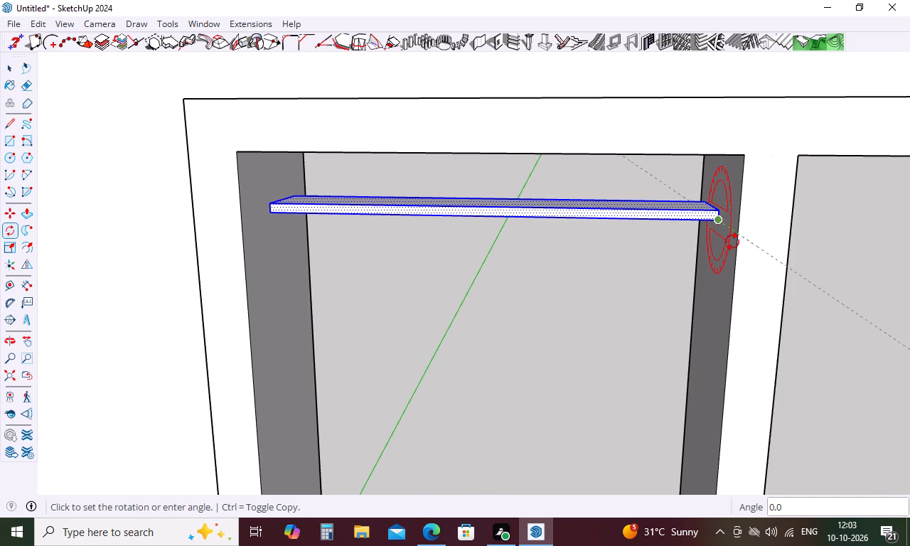
click(731, 250)
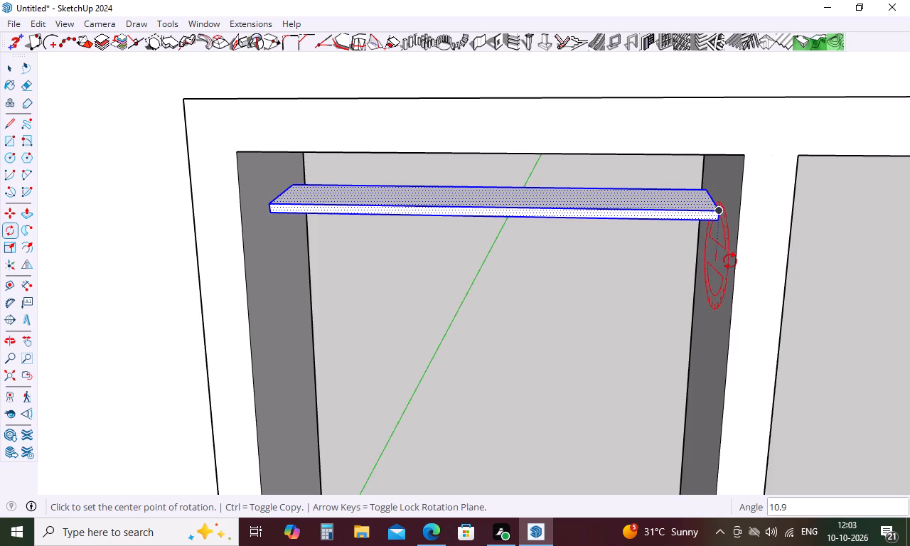
key(space)
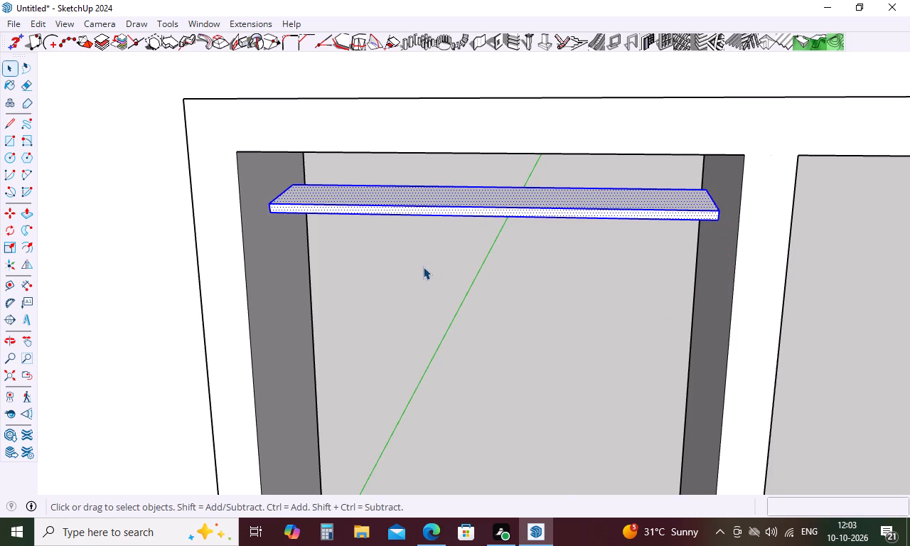
key(space)
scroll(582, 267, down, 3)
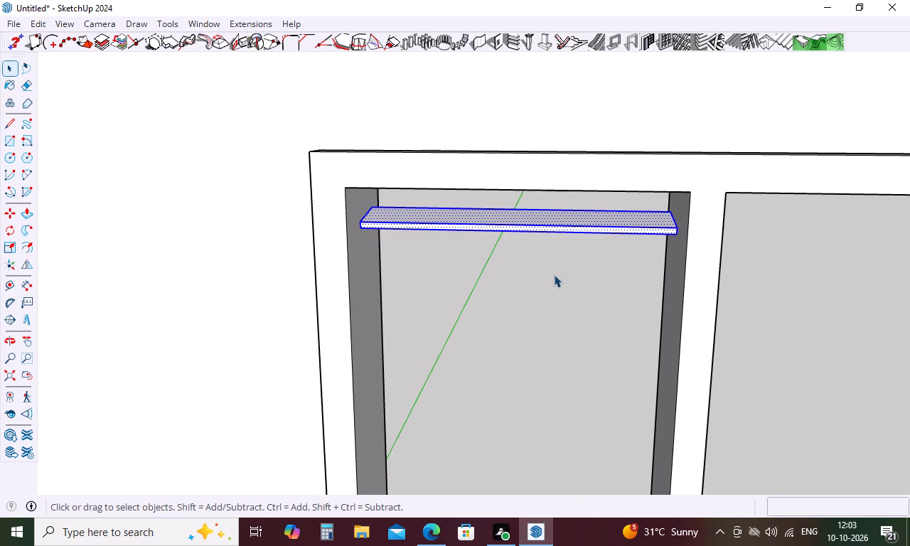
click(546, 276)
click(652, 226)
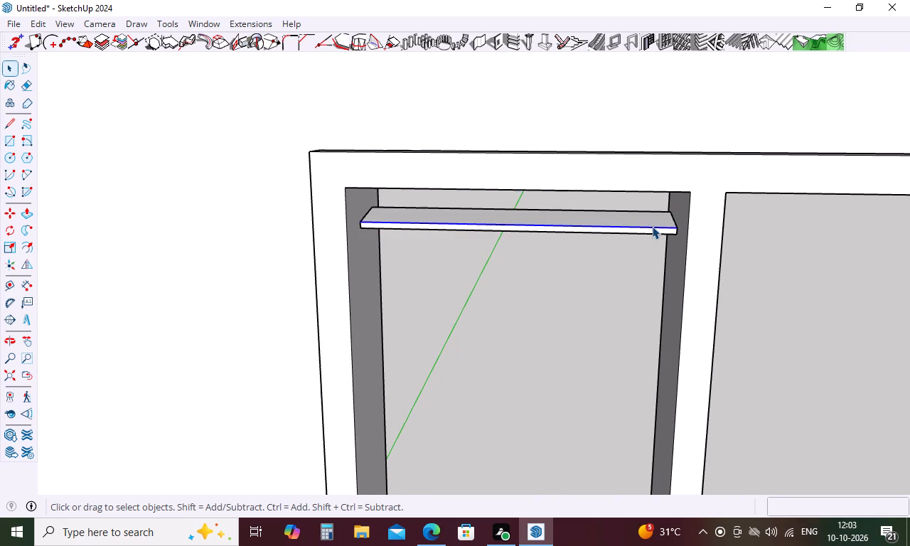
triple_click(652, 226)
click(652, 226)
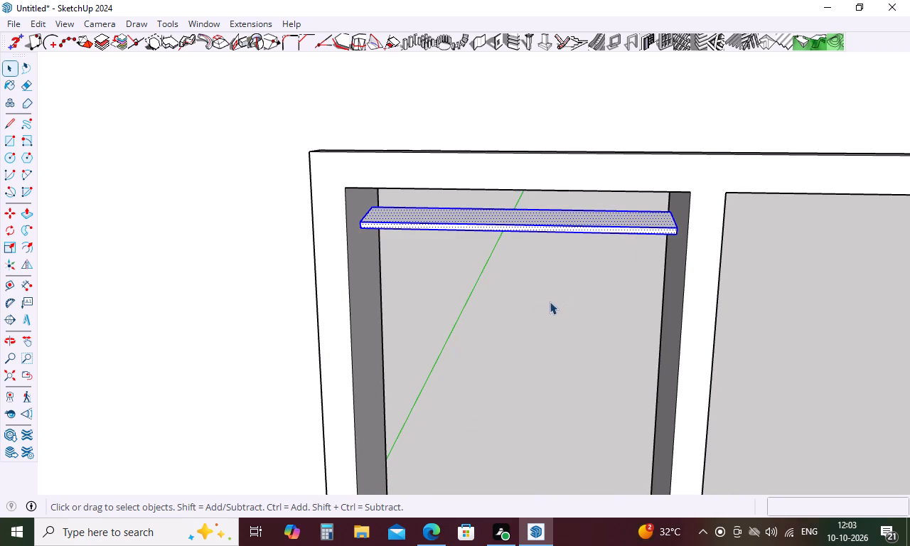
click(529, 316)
Turn on back-edge display and get a close view of the slat's end at the mullion.
key(p)
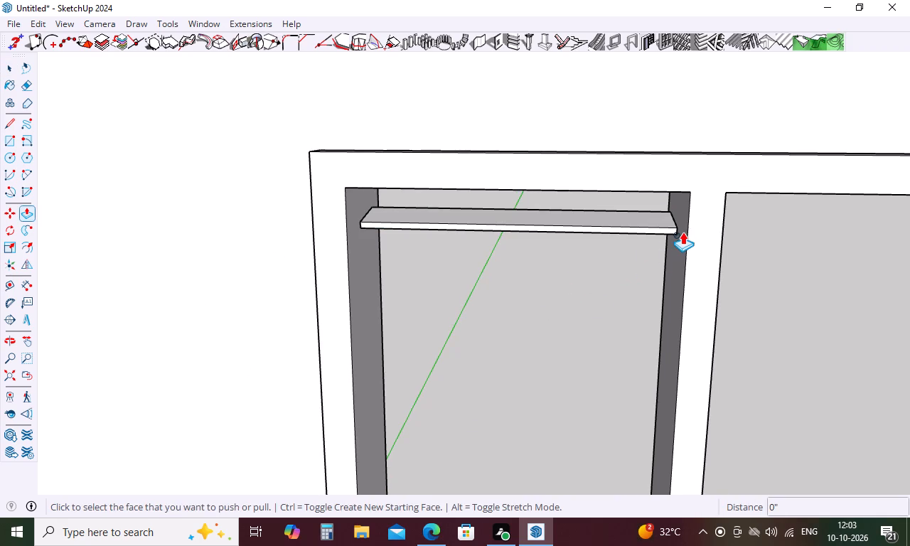
key(k)
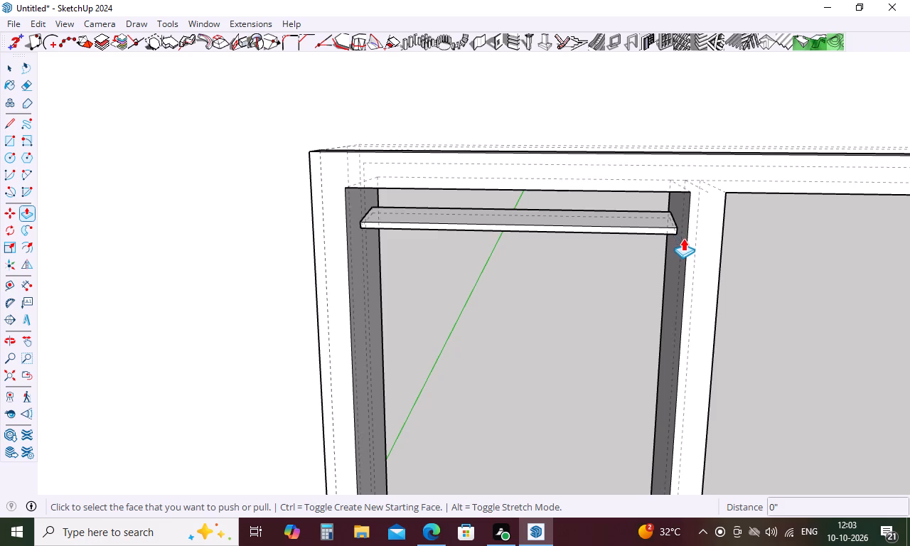
middle_drag(714, 230, 523, 230)
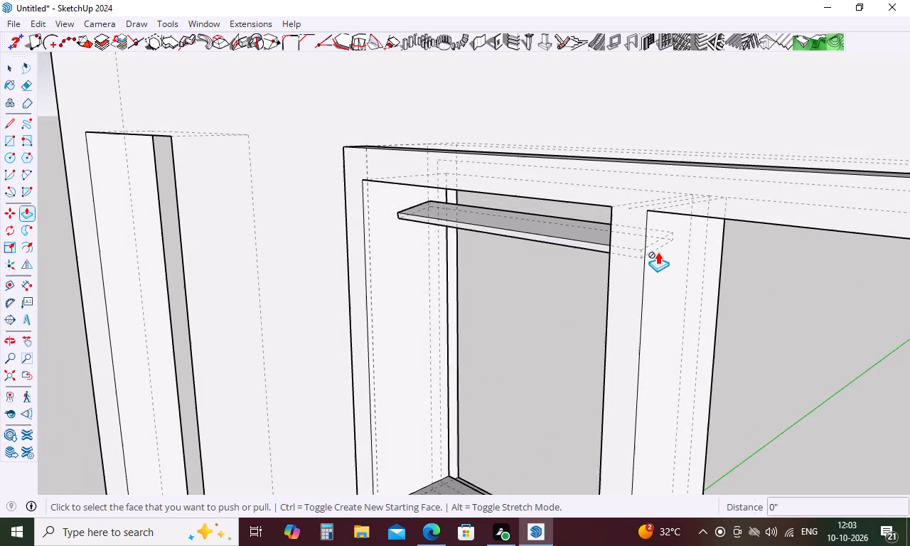
scroll(651, 240, up, 8)
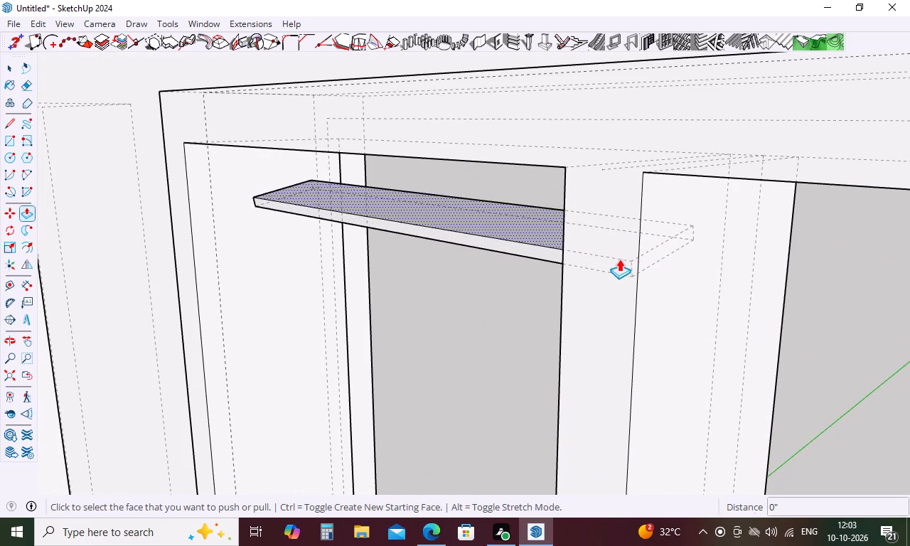
middle_drag(604, 259, 748, 294)
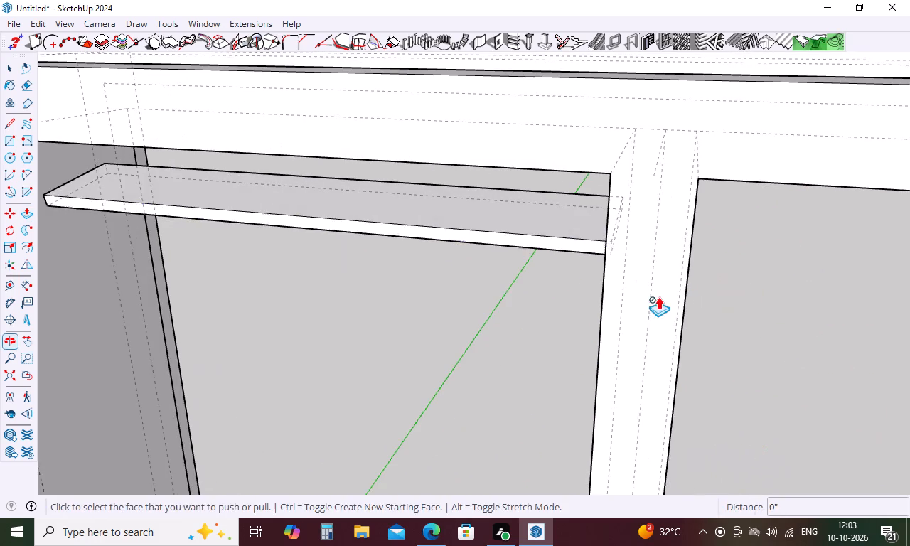
scroll(596, 242, up, 4)
middle_drag(598, 239, 663, 241)
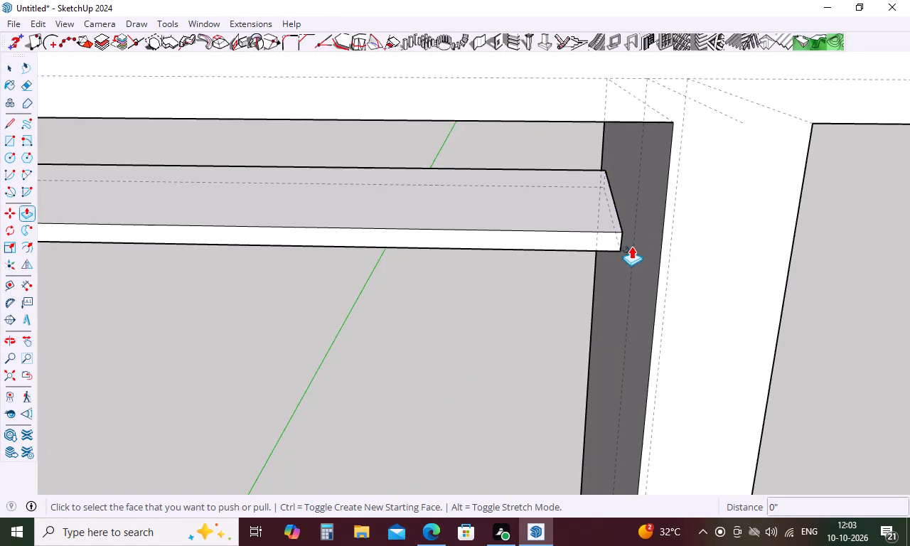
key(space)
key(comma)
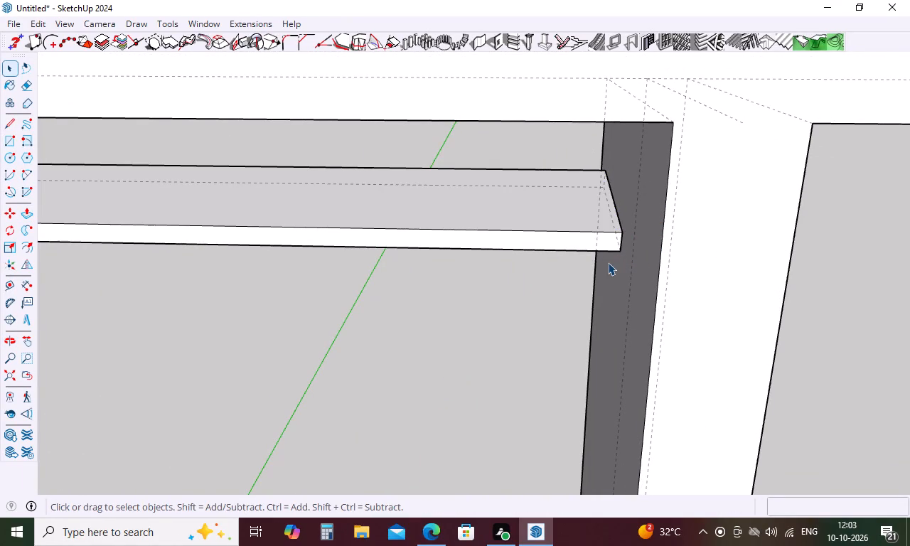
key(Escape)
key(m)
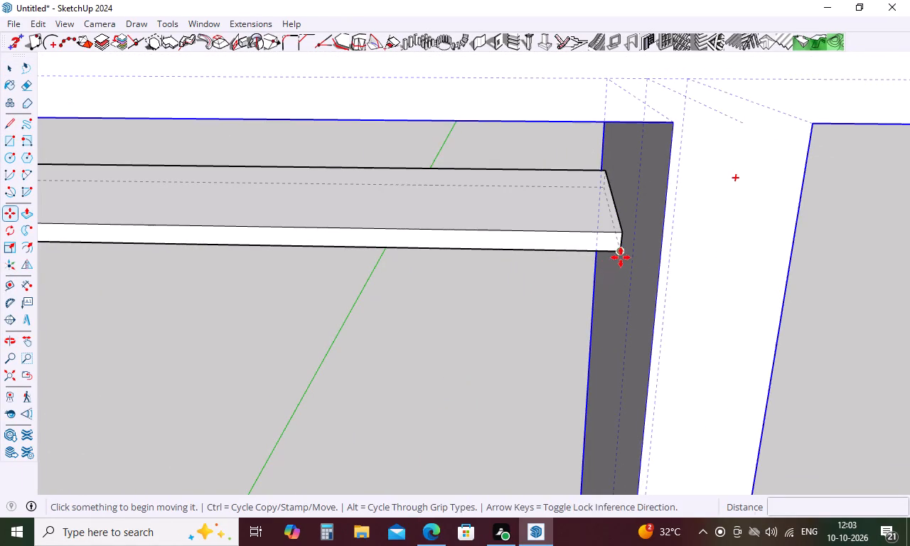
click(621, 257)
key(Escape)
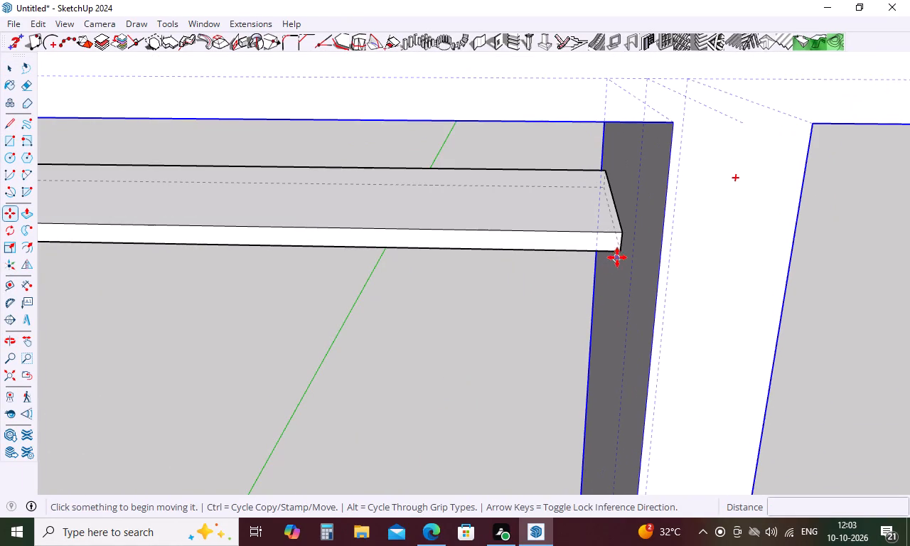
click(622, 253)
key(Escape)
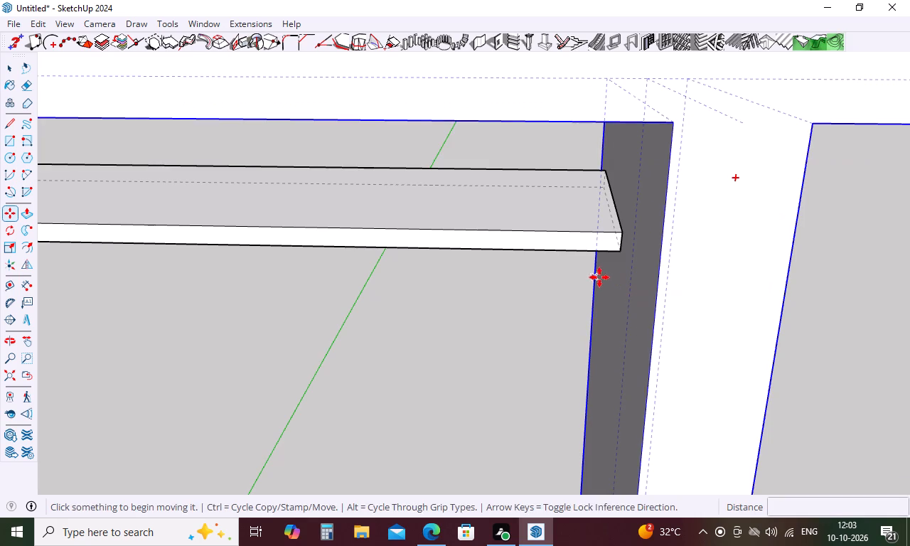
Move the whole slat about 1 11/16" away from the mullion toward the pane's outer side.
key(space)
triple_click(574, 245)
double_click(574, 245)
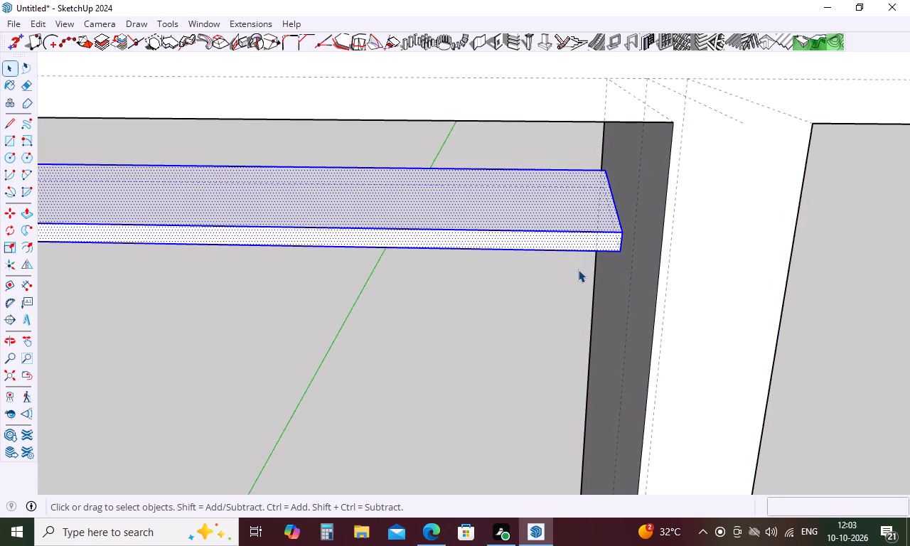
key(m)
click(622, 255)
click(545, 262)
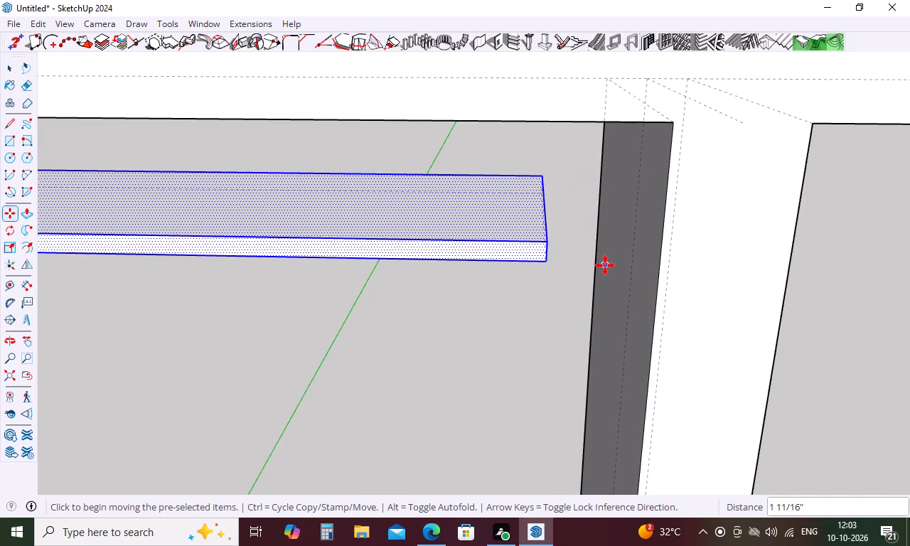
key(Escape)
Push/pull the slat's end face on the mullion side inward about 1 1/4" to shorten the slat.
middle_drag(604, 260, 488, 263)
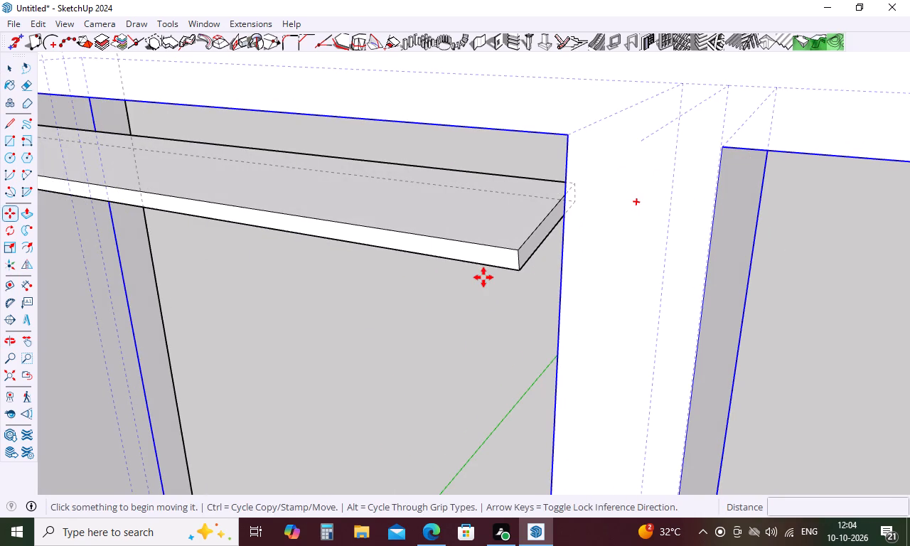
key(p)
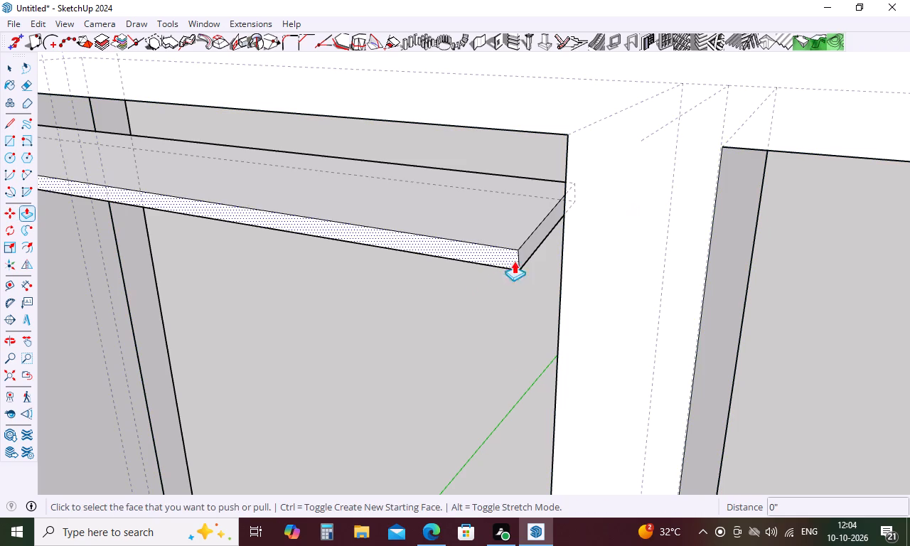
click(522, 259)
click(463, 257)
scroll(524, 264, down, 5)
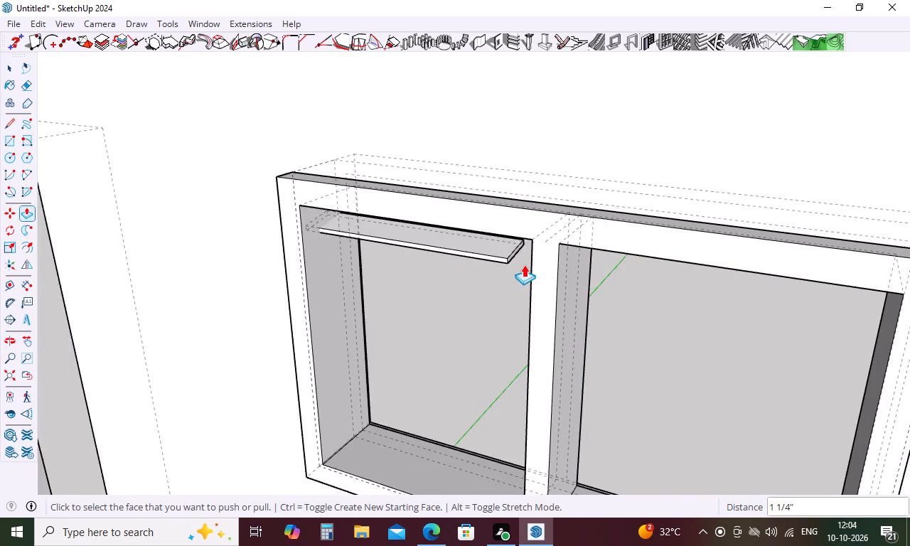
Move the whole slat about 5" so it sits lower in the pane and closer to the mullion.
middle_drag(524, 264, 641, 267)
key(m)
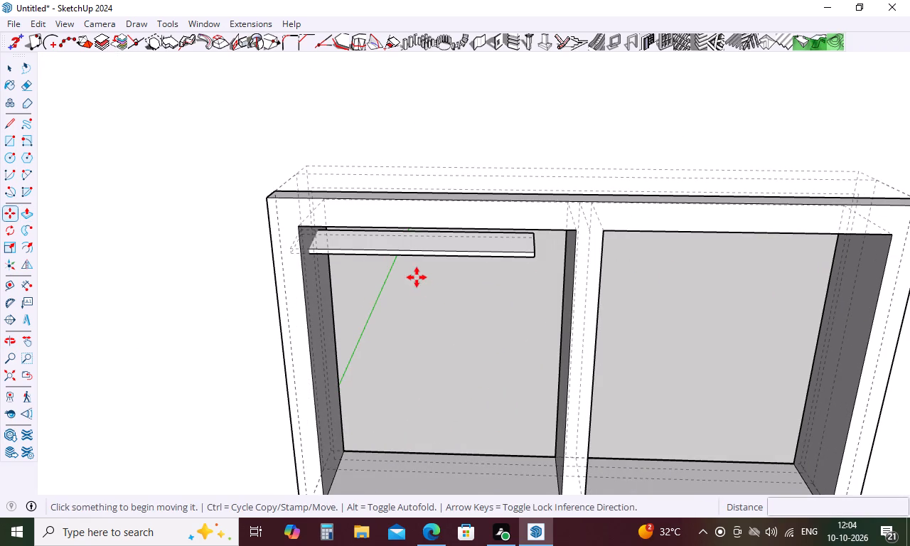
click(412, 257)
key(Escape)
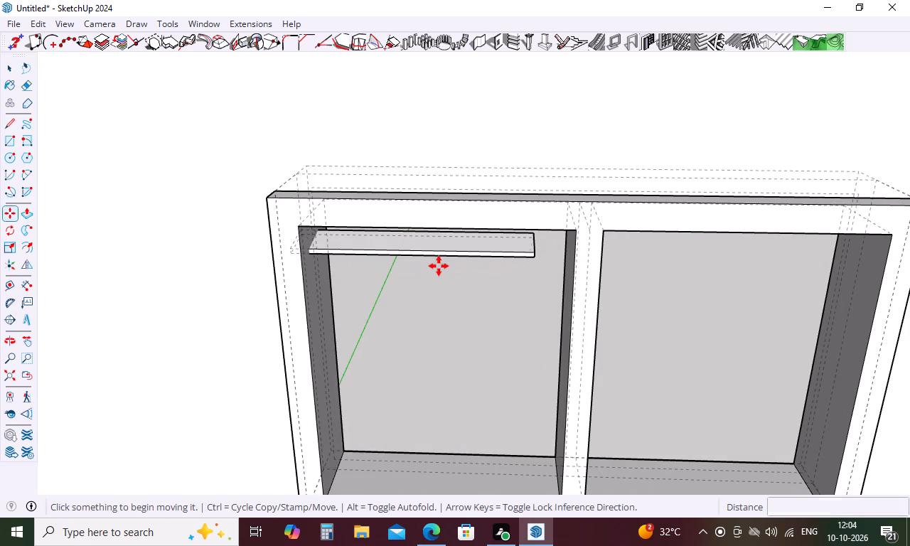
key(space)
triple_click(449, 254)
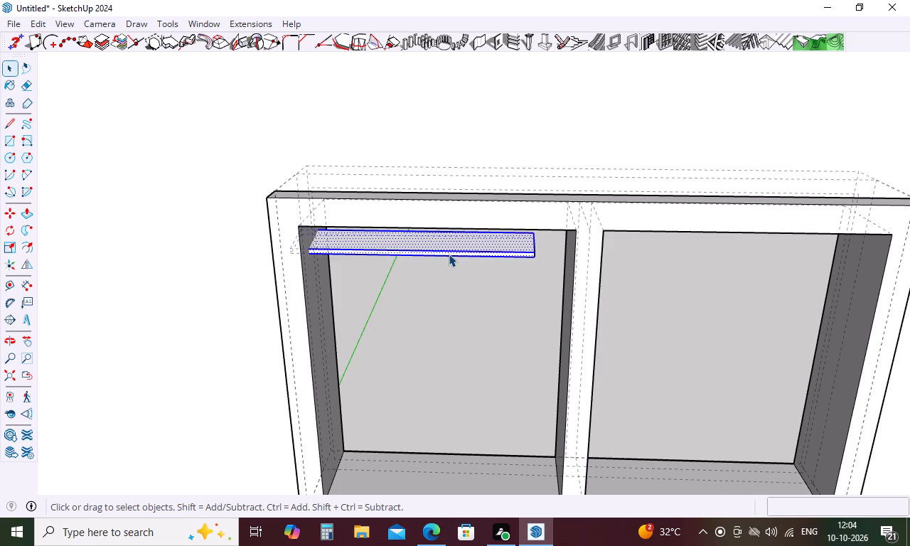
double_click(449, 254)
key(m)
click(430, 256)
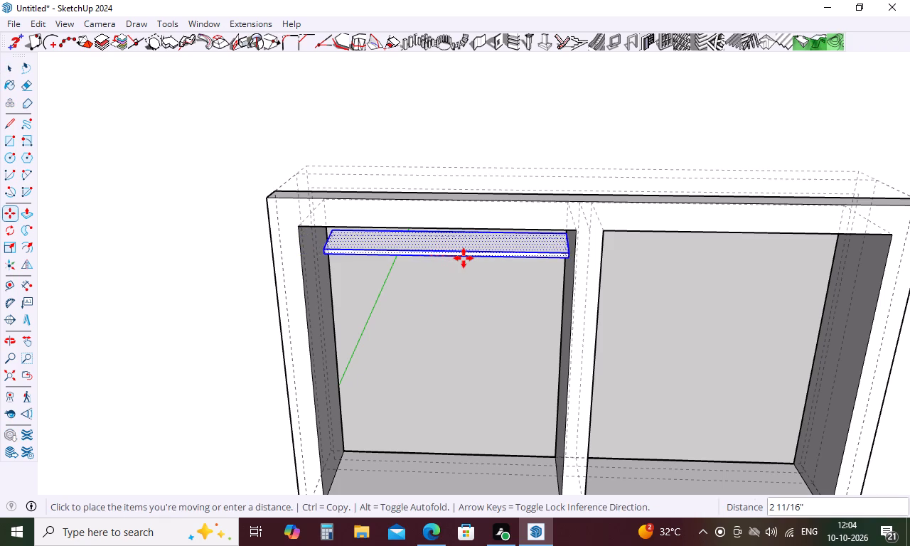
click(465, 274)
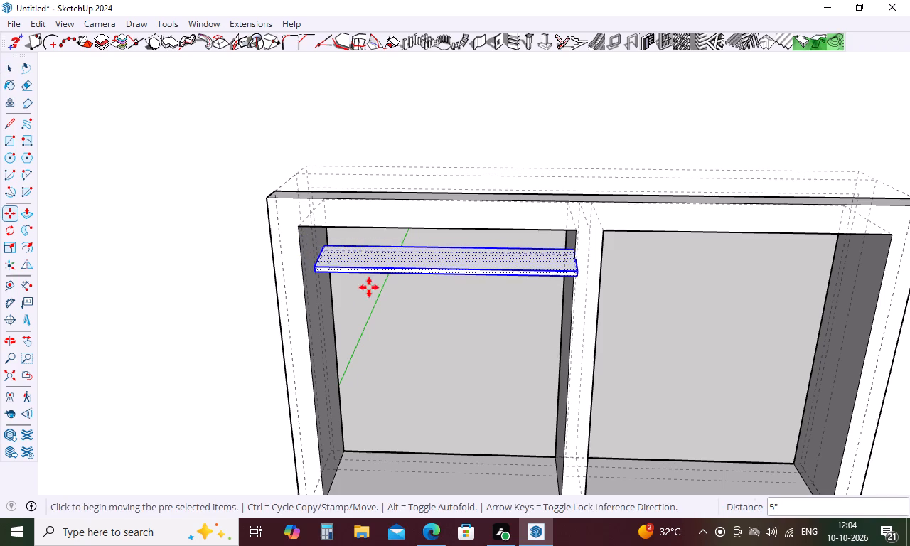
Reposition the slat against the outer jamb in two moves, using the lower front corner of its outer end.
scroll(316, 274, up, 14)
click(314, 254)
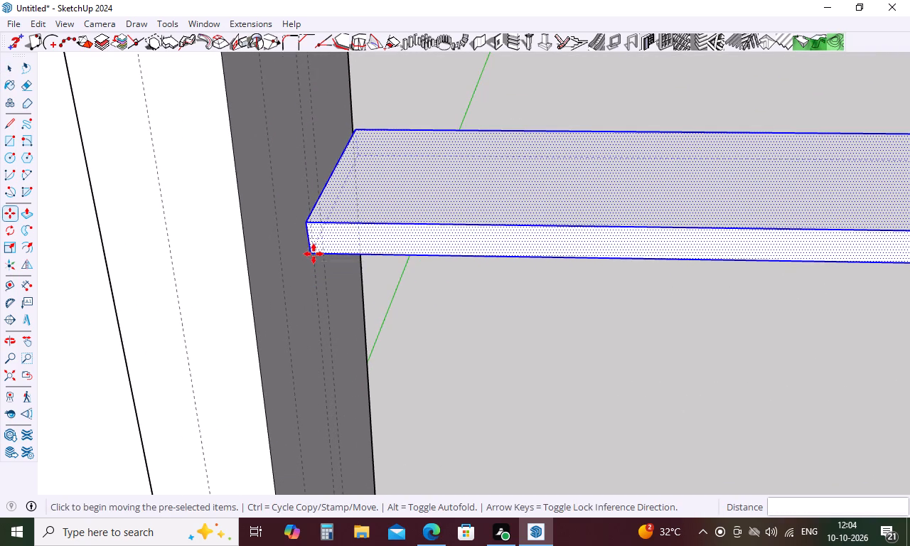
scroll(277, 207, down, 4)
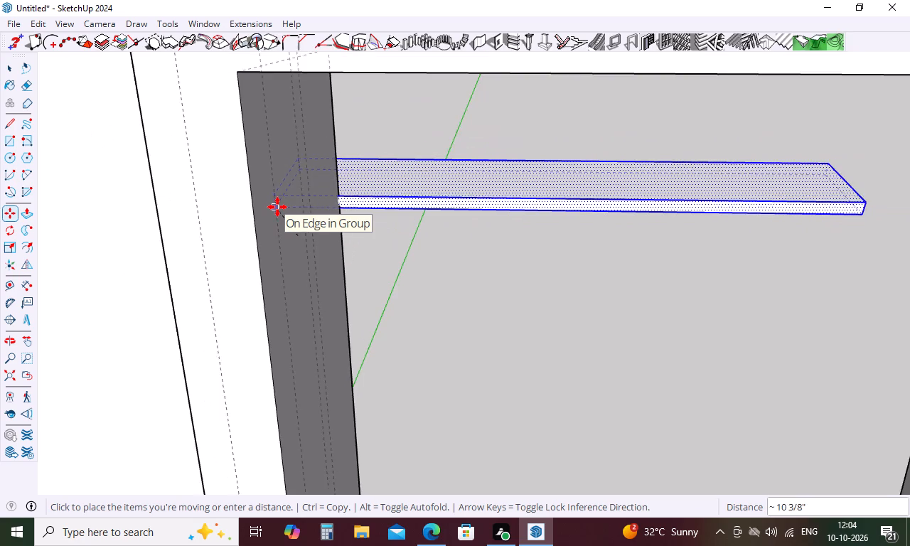
scroll(277, 207, down, 4)
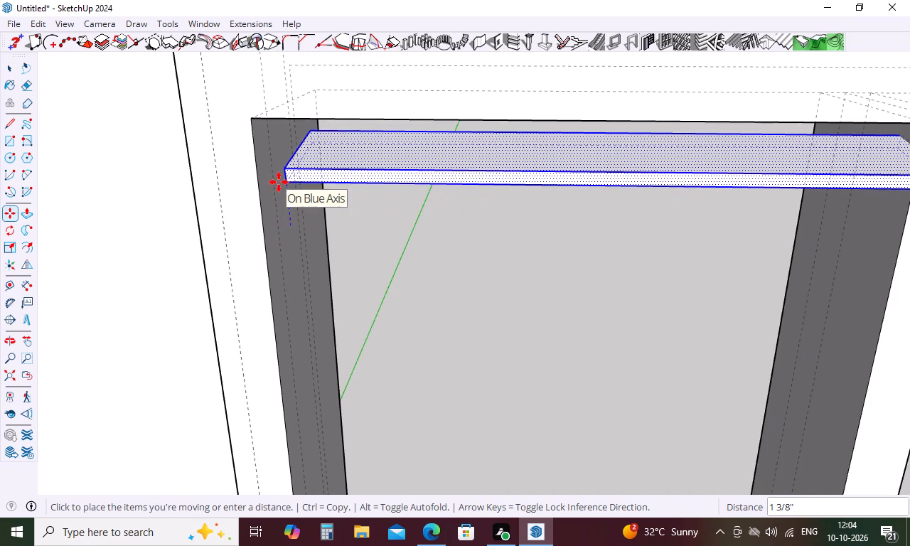
click(277, 186)
scroll(355, 248, down, 4)
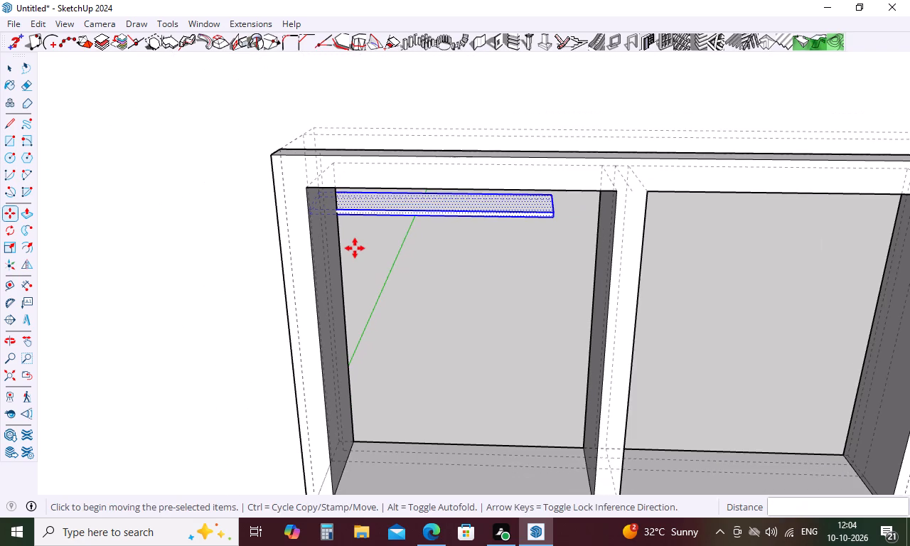
scroll(320, 216, up, 11)
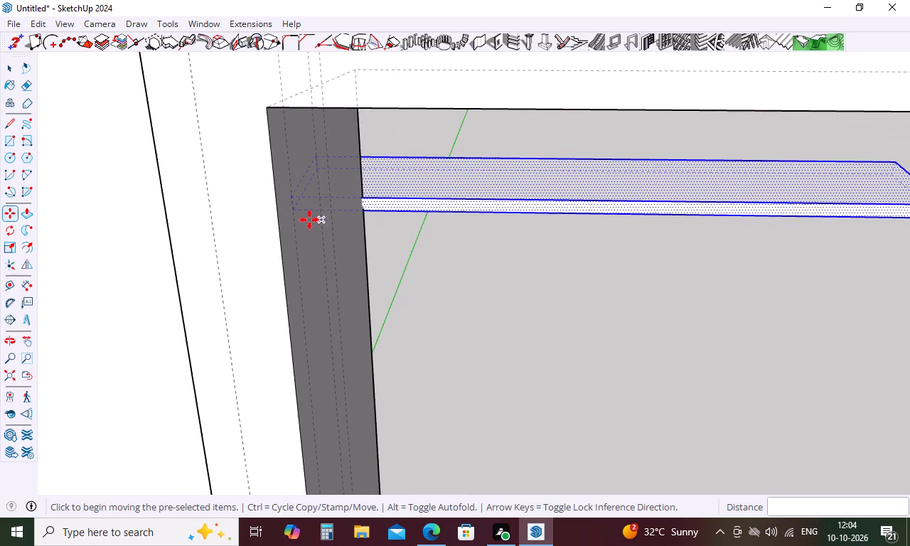
click(296, 210)
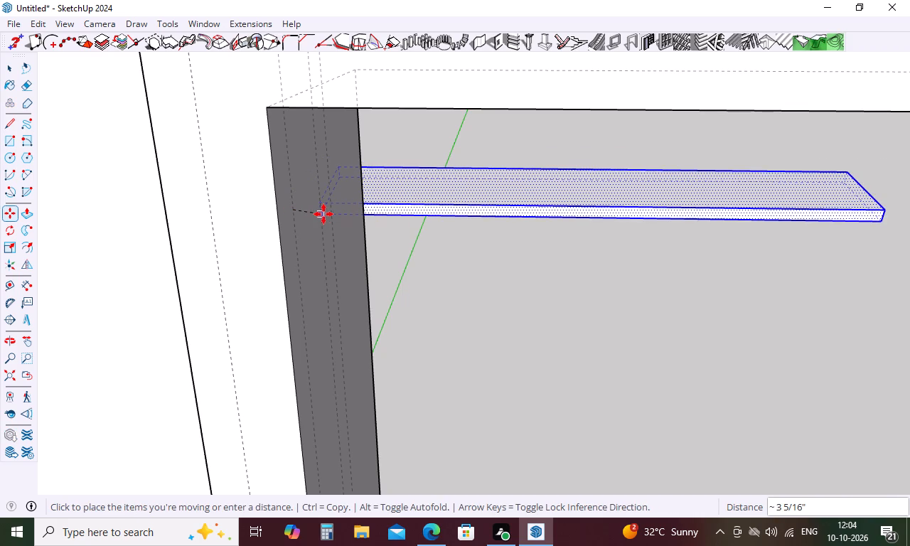
click(323, 207)
Move the slat about 8 7/16" forward, placing its lower front corner on the outer jamb's inner face.
scroll(426, 242, down, 3)
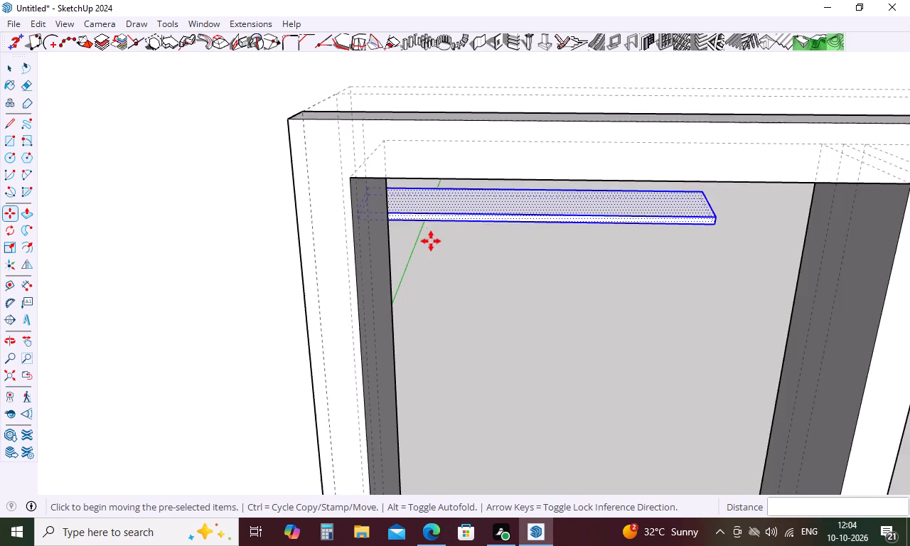
scroll(471, 245, down, 4)
middle_drag(595, 259, 517, 256)
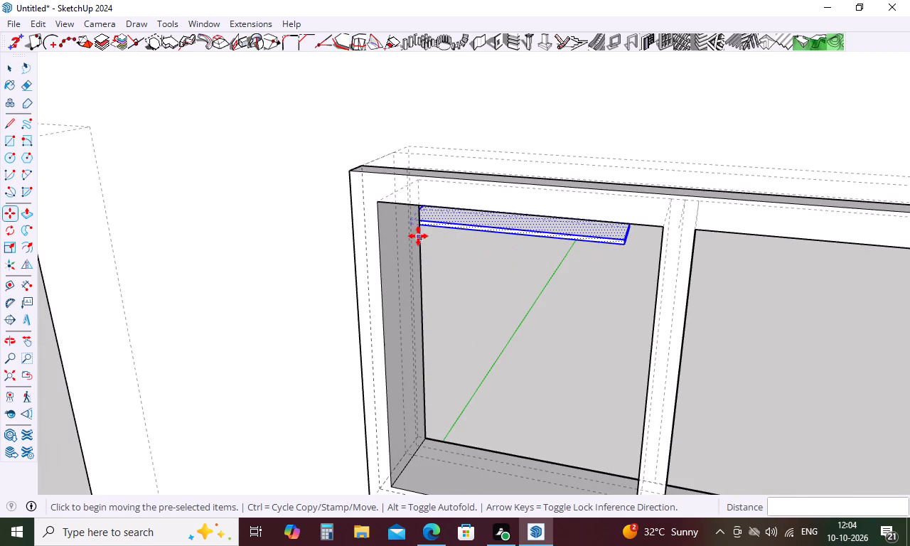
scroll(405, 217, up, 12)
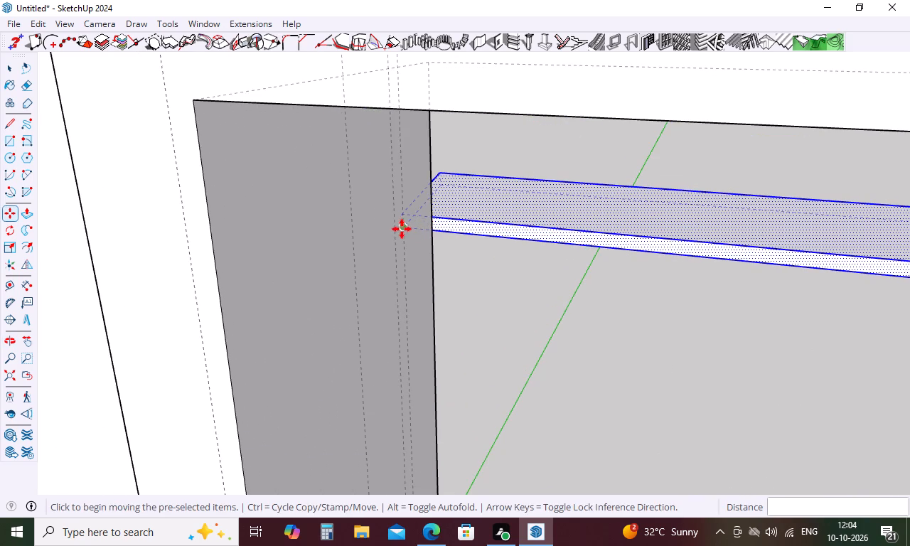
click(402, 229)
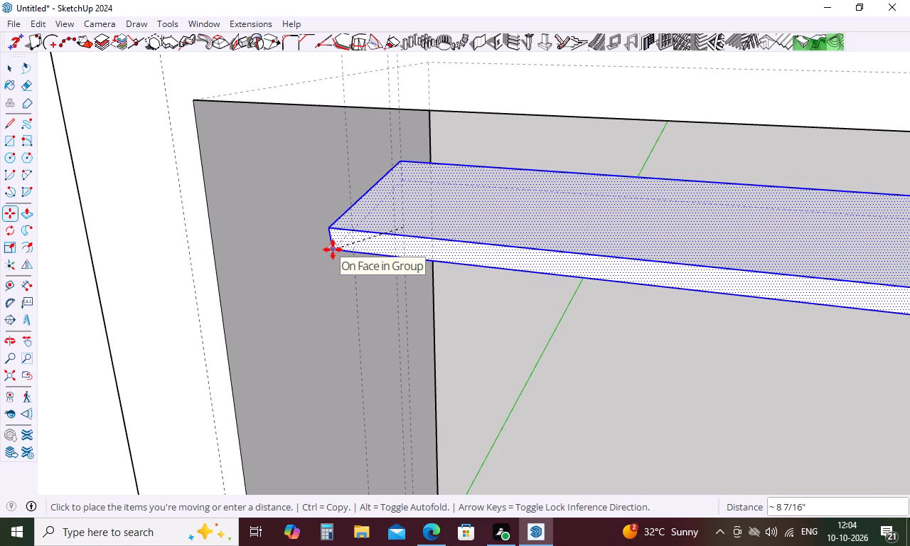
click(333, 250)
Push/pull the slat's mullion-side end face about 2' 2 3/8" through the mullion to the second pane's far jamb.
scroll(353, 255, down, 8)
scroll(507, 299, down, 4)
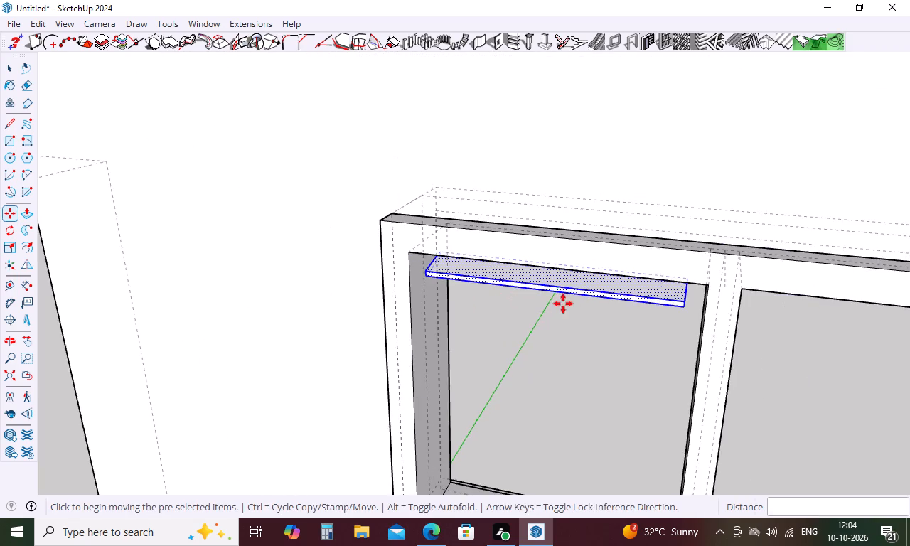
middle_drag(563, 304, 456, 236)
key(space)
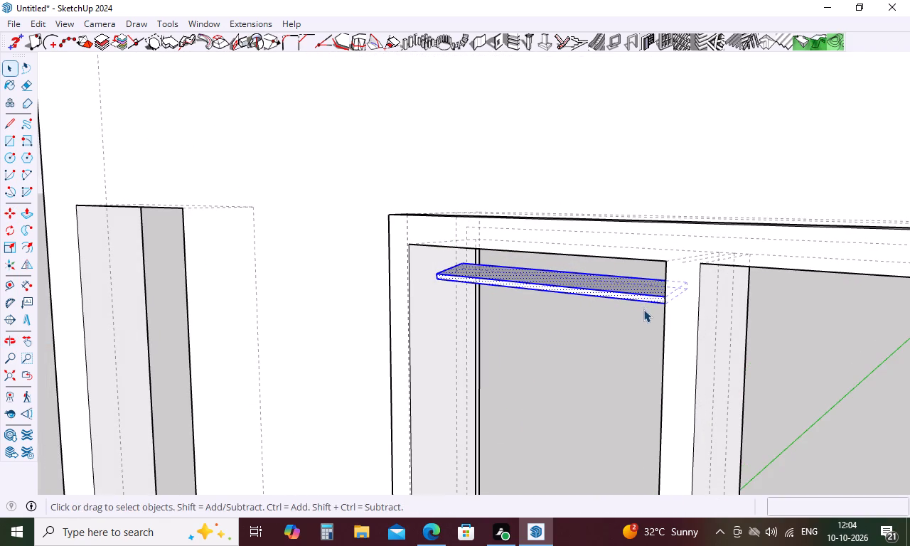
key(p)
middle_drag(666, 306, 714, 307)
scroll(645, 289, up, 4)
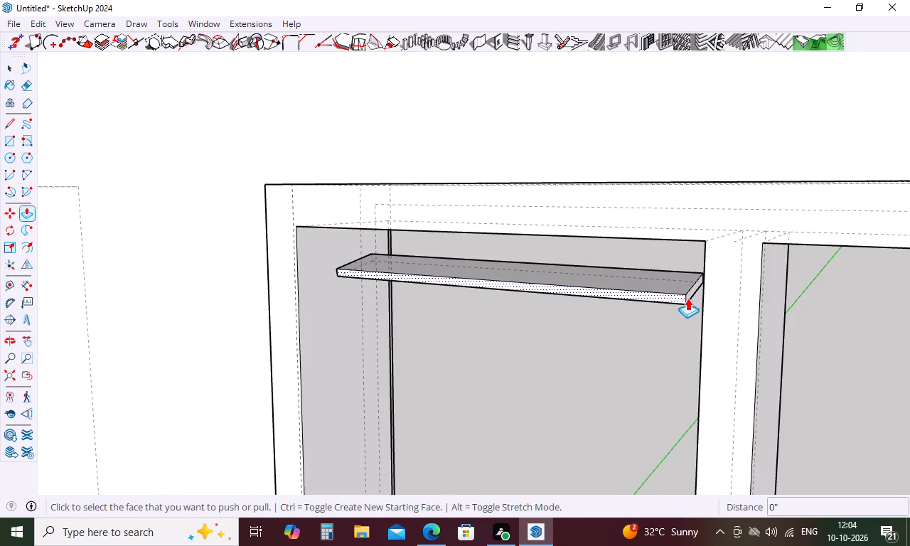
click(687, 298)
scroll(646, 311, down, 9)
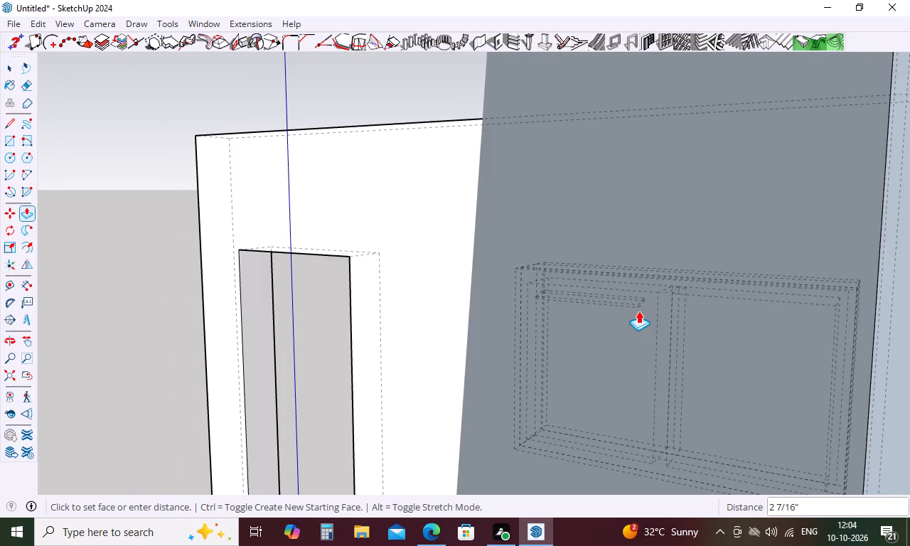
scroll(638, 311, down, 3)
middle_drag(640, 309, 687, 311)
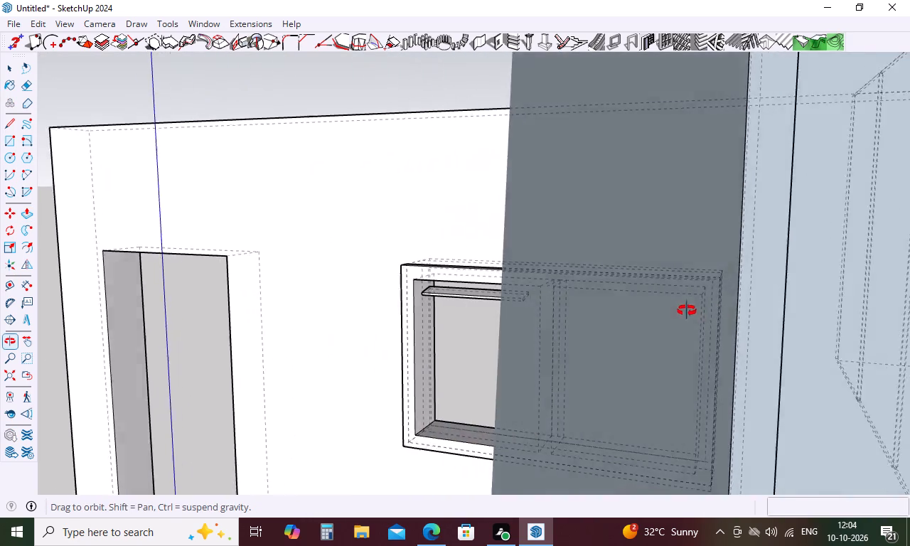
middle_drag(687, 311, 747, 321)
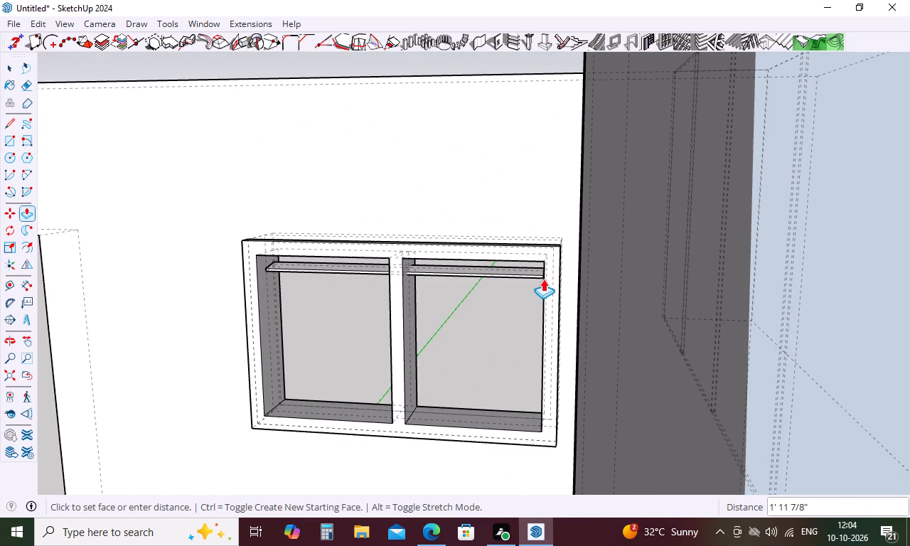
scroll(543, 274, up, 7)
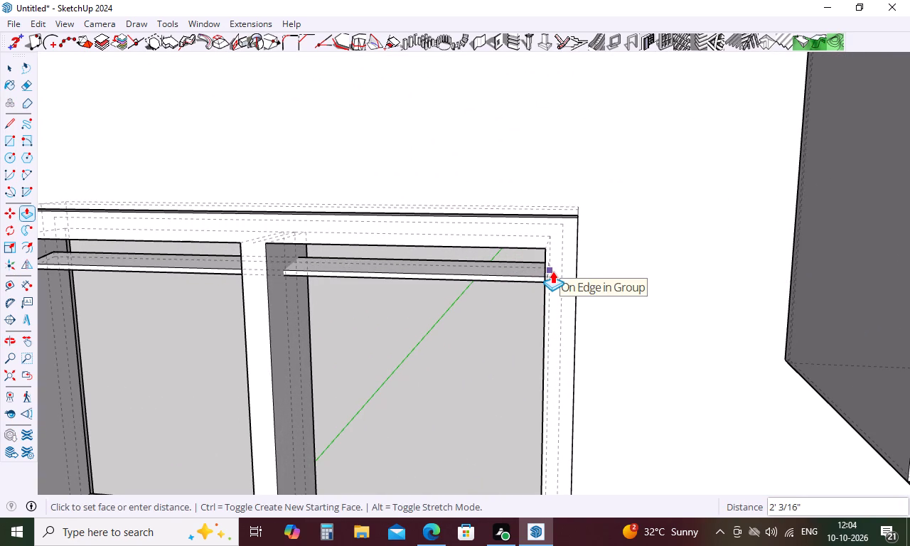
middle_drag(550, 276, 572, 276)
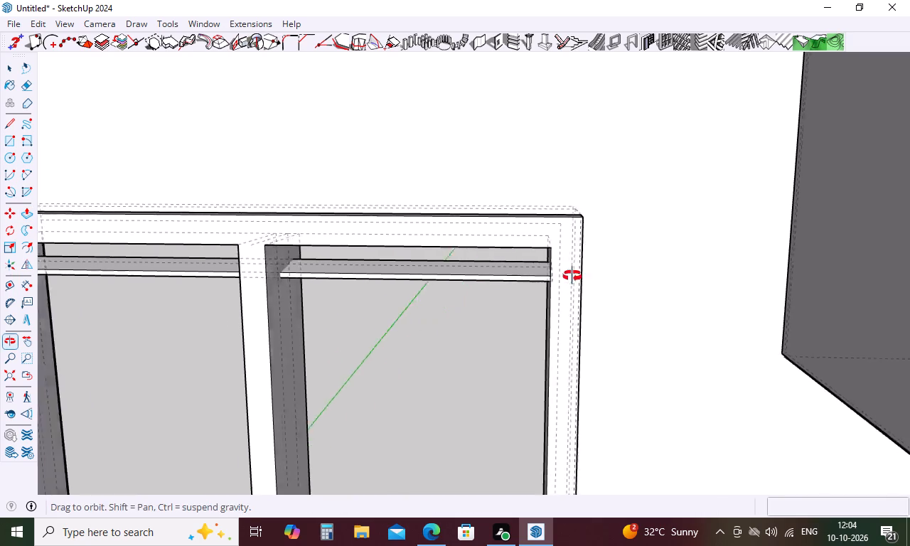
middle_drag(572, 276, 633, 284)
click(556, 295)
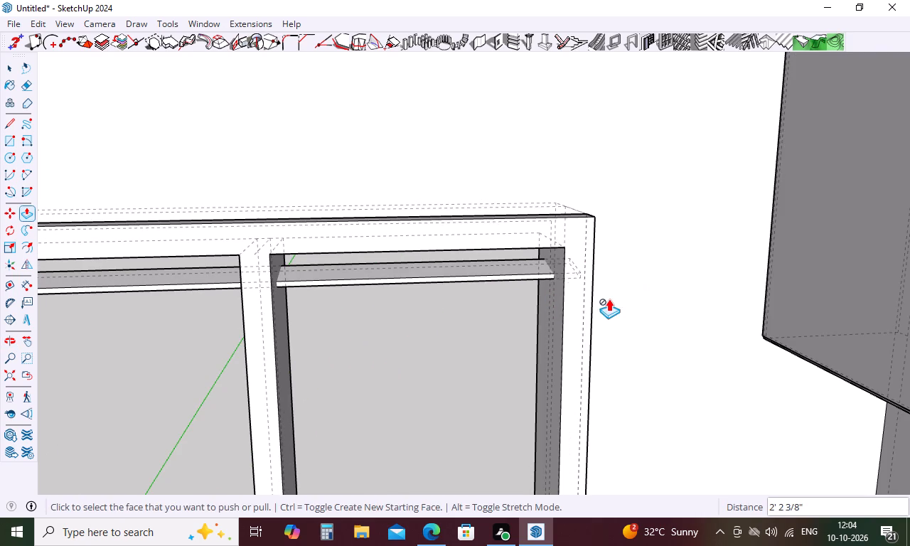
Select the entire full-width slat and make it a component.
scroll(617, 294, down, 8)
key(space)
middle_drag(559, 310, 547, 288)
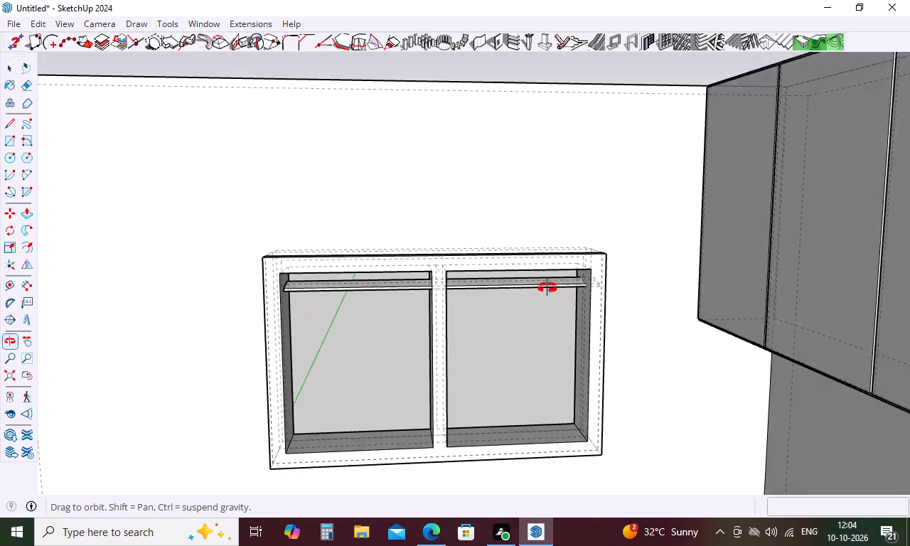
middle_drag(547, 288, 545, 286)
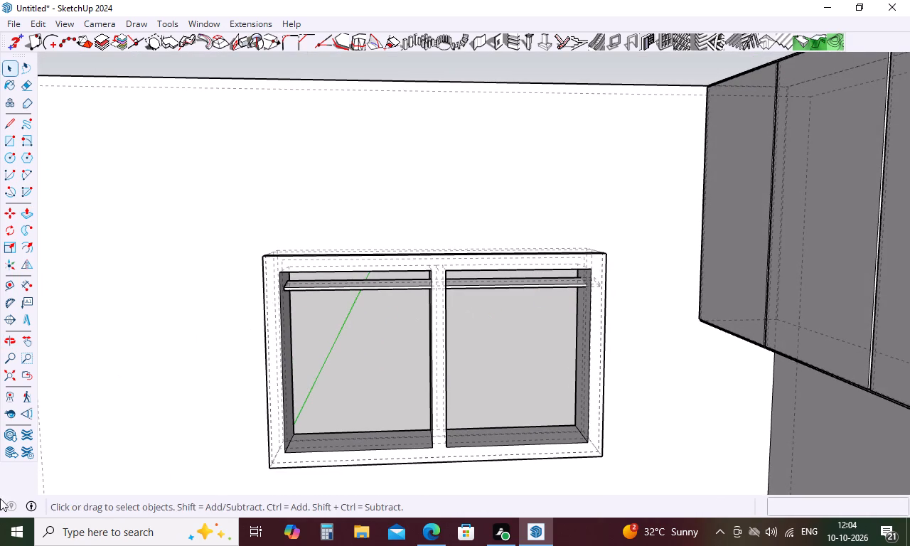
triple_click(397, 287)
click(397, 287)
right_click(395, 287)
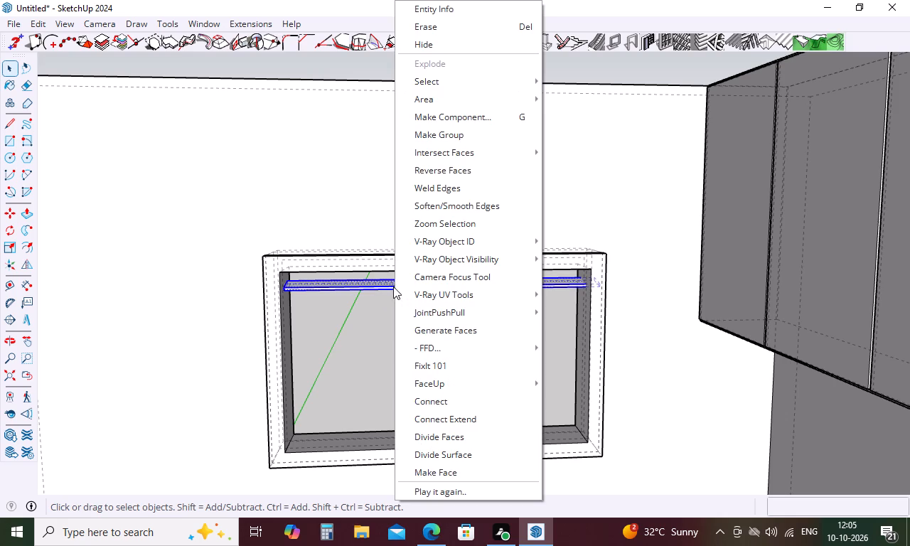
click(484, 119)
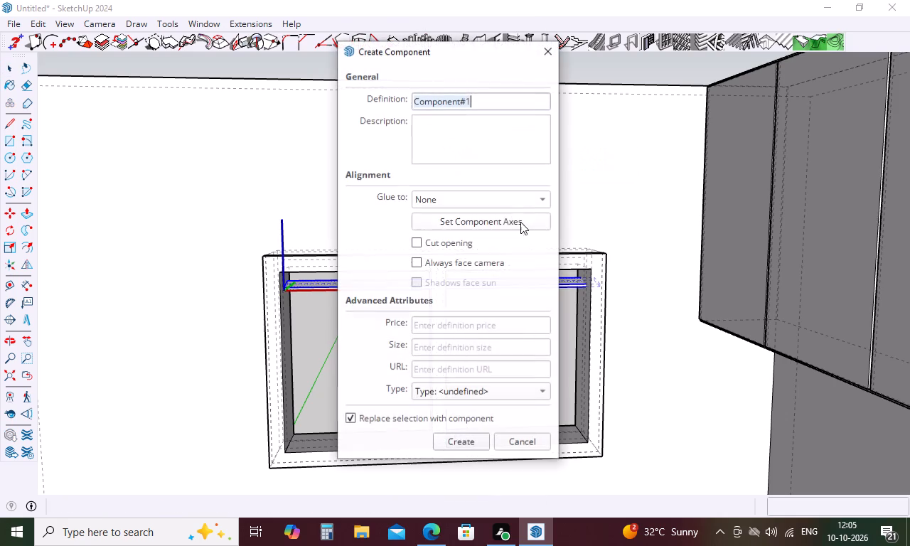
click(472, 435)
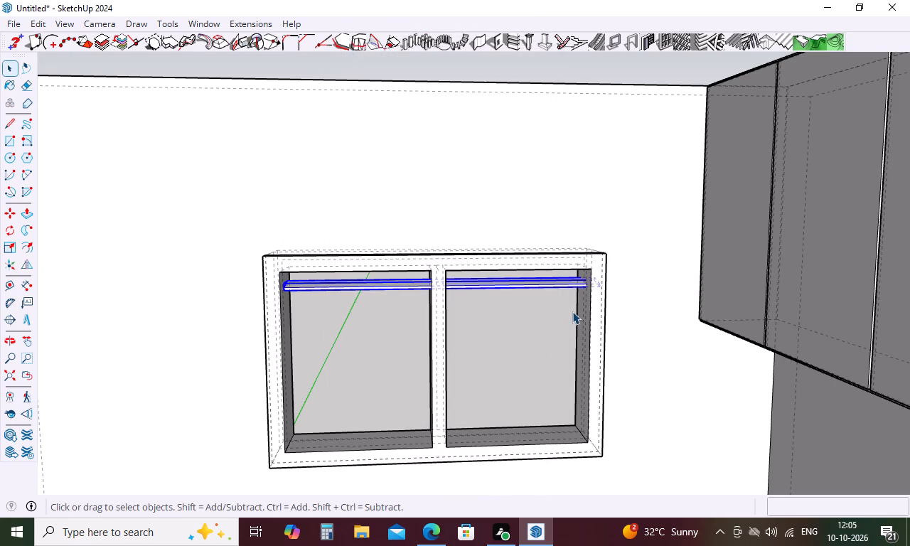
Copy the slat component about 1' 9 1/4" straight down along the outer jamb to just above the frame's sill.
key(m)
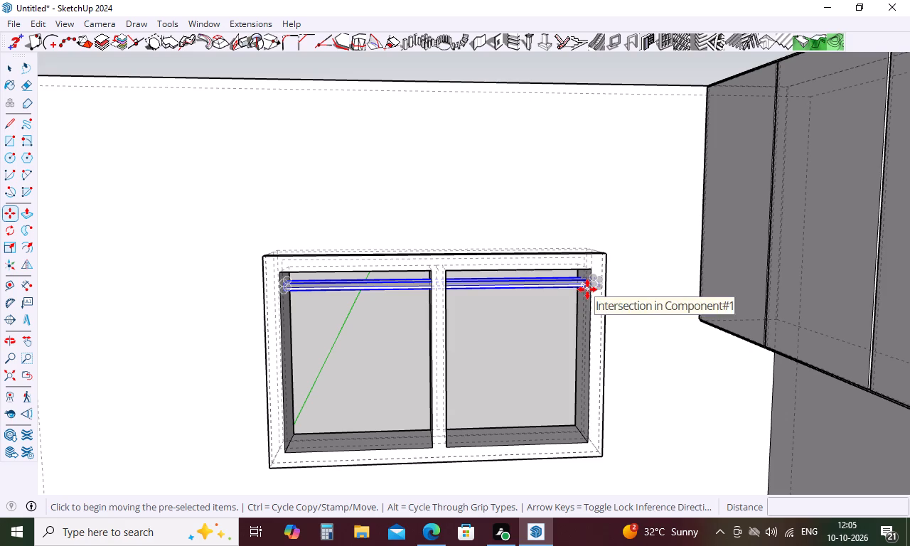
scroll(281, 291, up, 7)
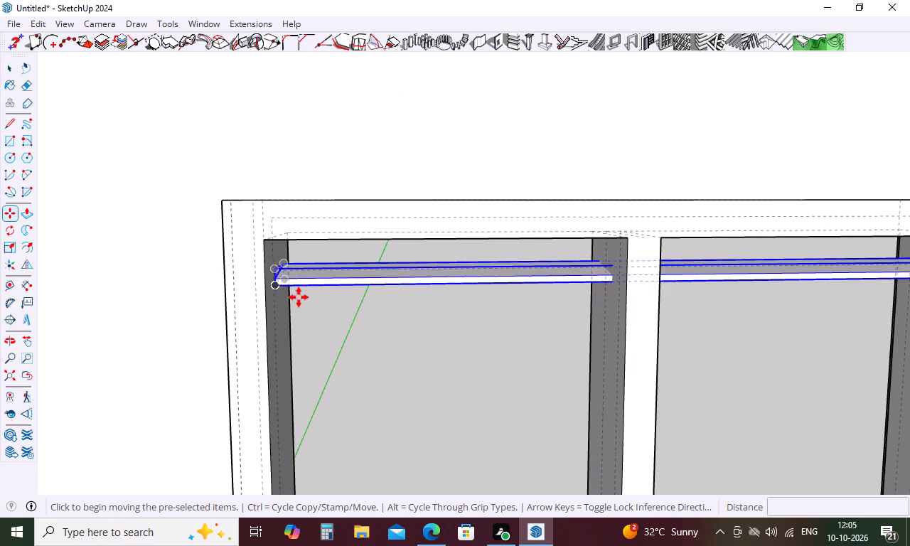
click(277, 289)
scroll(299, 297, down, 4)
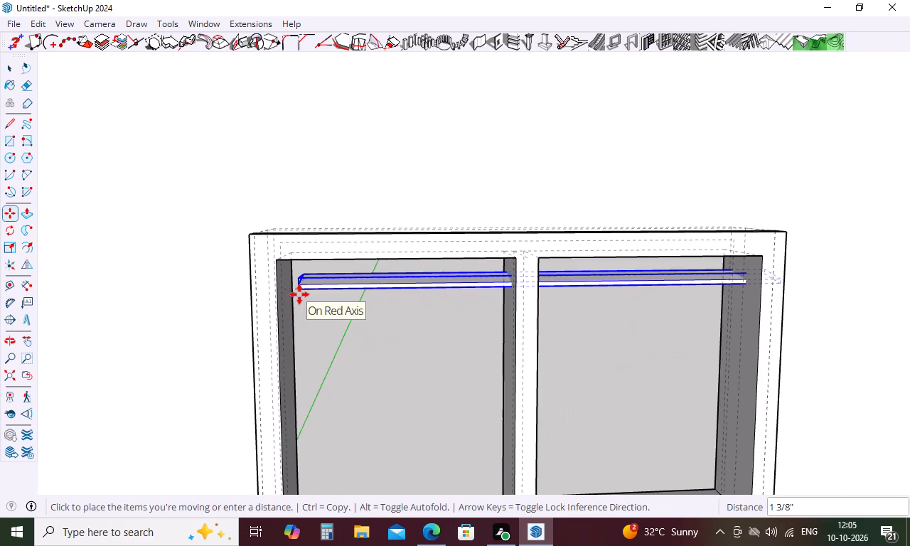
scroll(299, 294, down, 7)
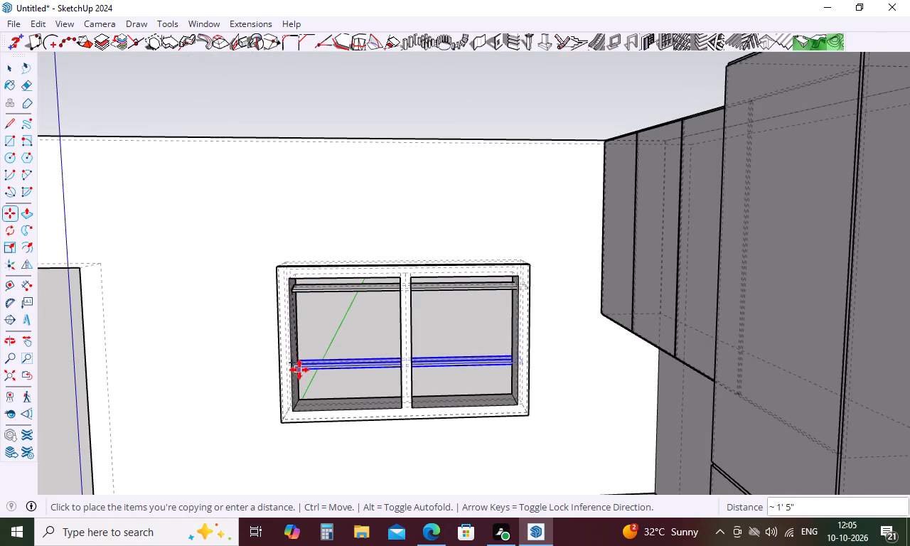
scroll(299, 382, up, 10)
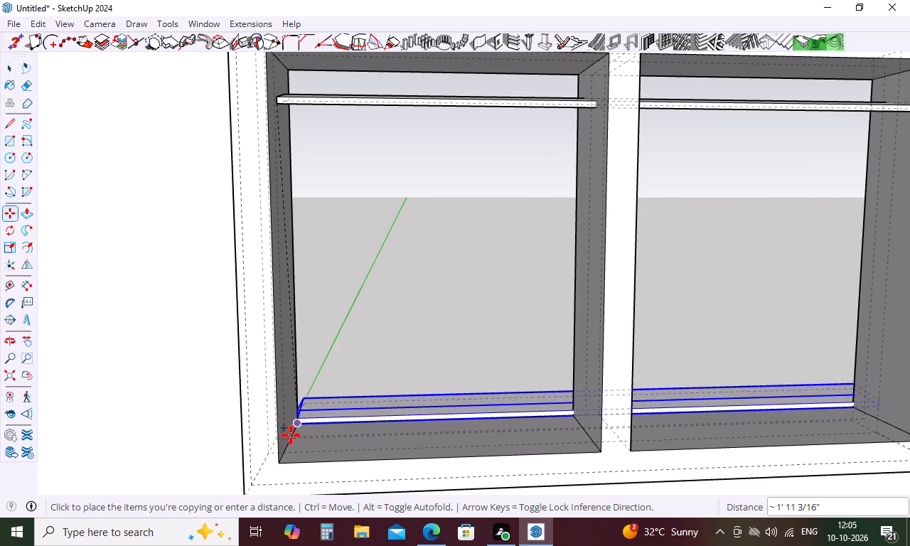
scroll(285, 440, up, 4)
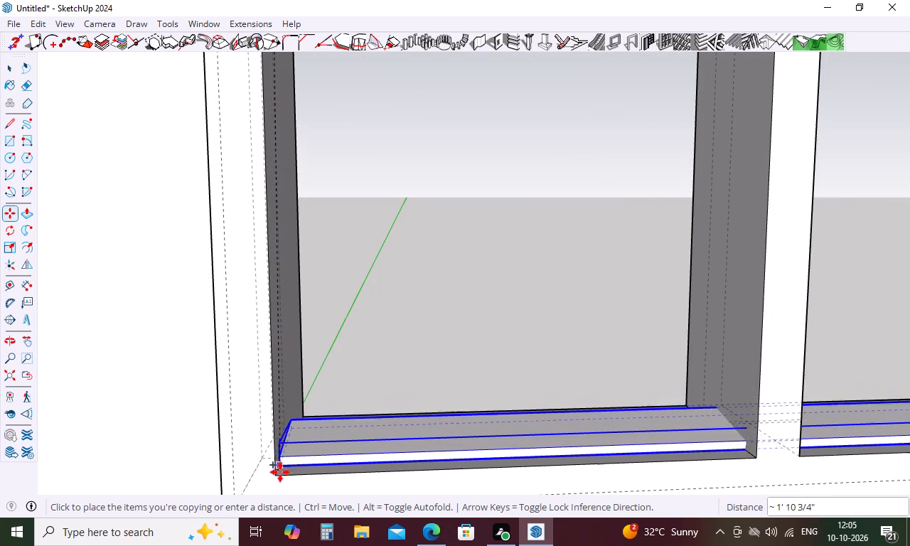
scroll(278, 450, down, 4)
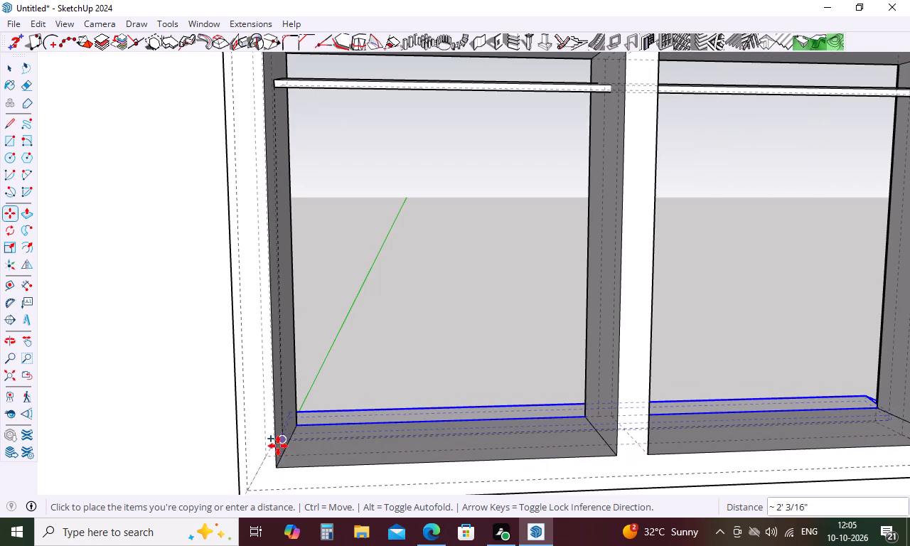
middle_drag(289, 353, 260, 348)
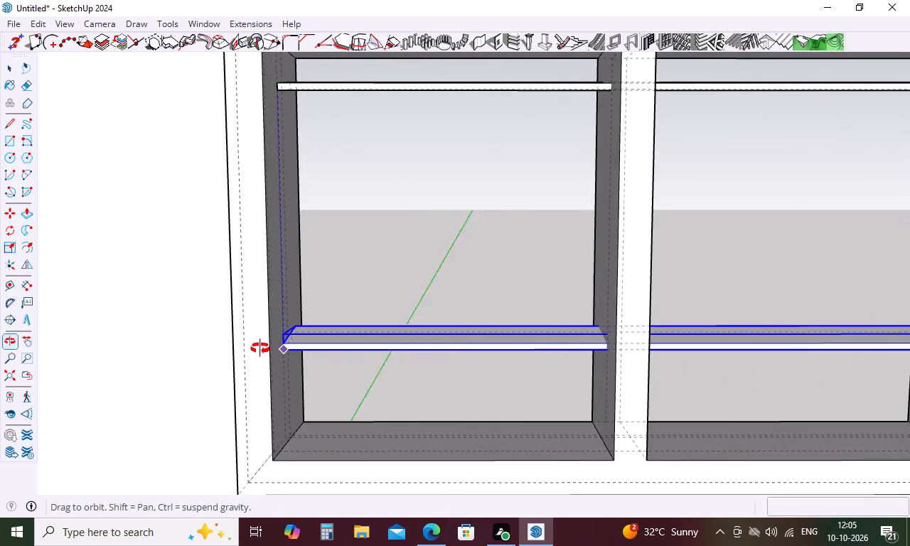
middle_drag(260, 348, 251, 348)
key(k)
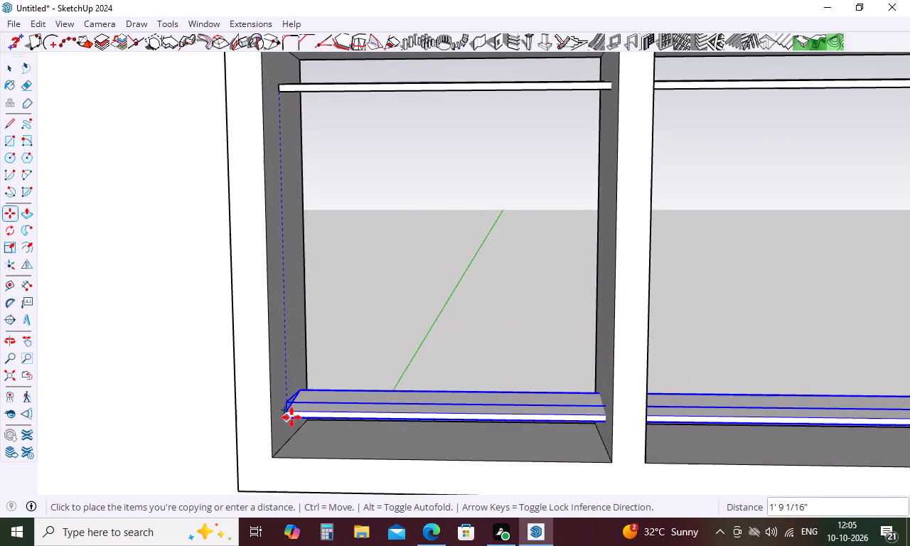
click(291, 420)
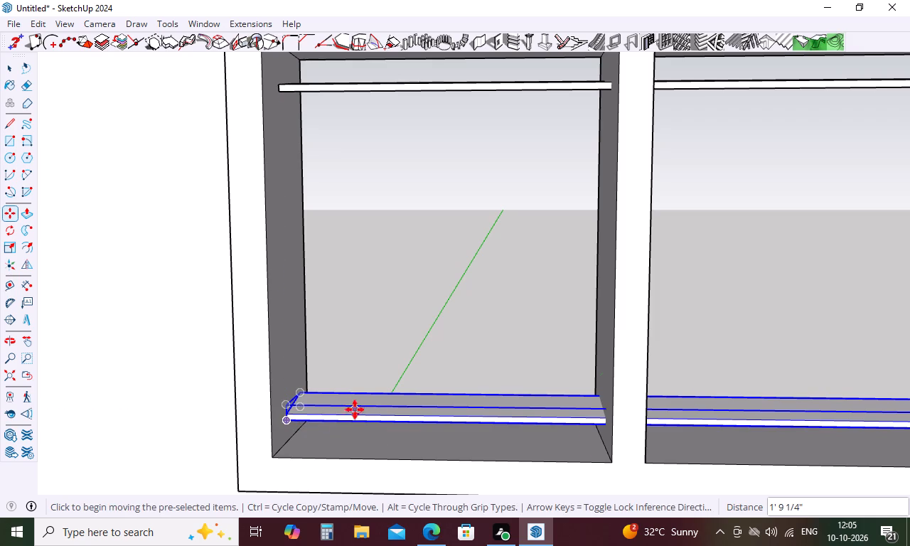
Fill the gap between the two slats with evenly spaced copies, trying 5 divisions first and settling on 8.
text(5/)
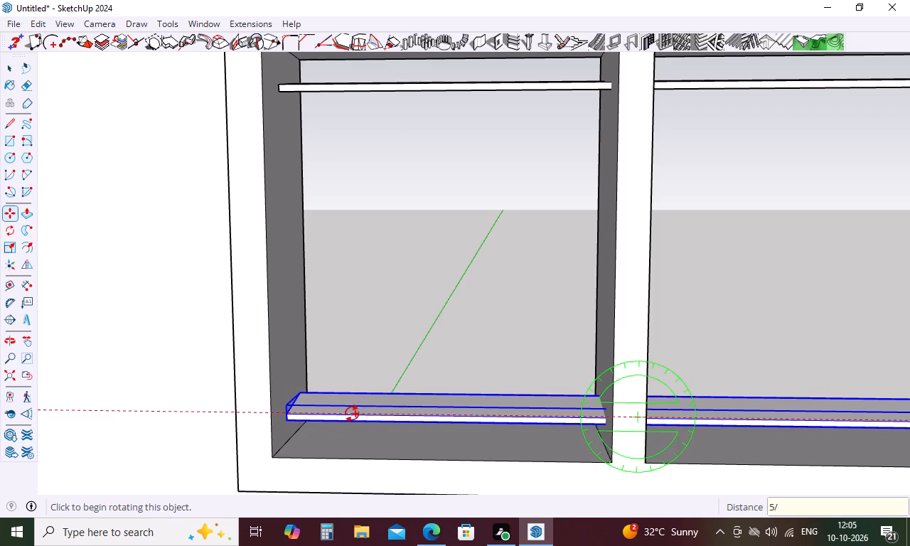
key(Return)
scroll(403, 314, down, 9)
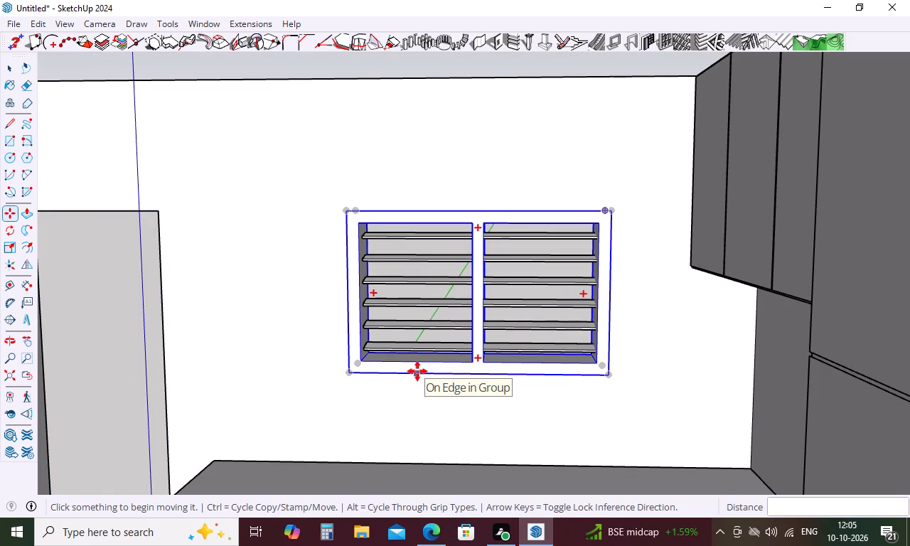
text(8/)
key(Return)
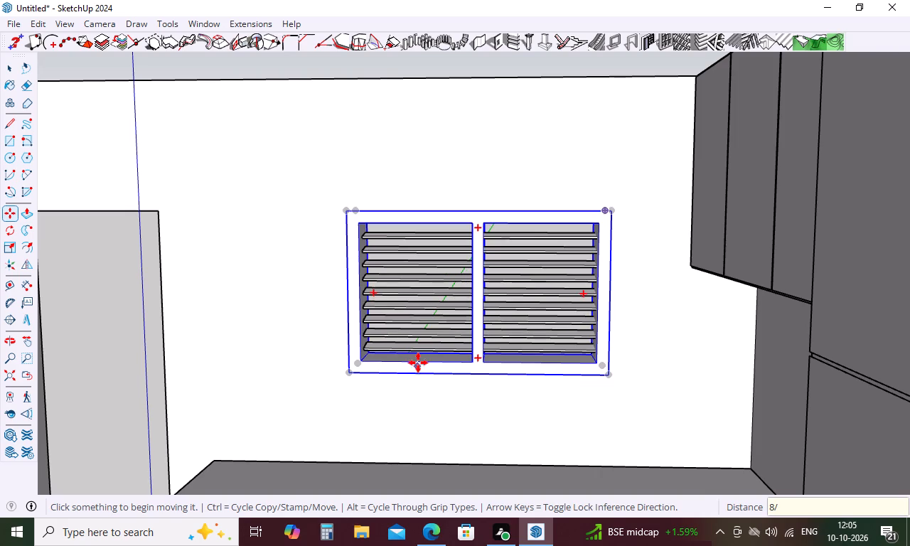
scroll(573, 266, down, 6)
key(space)
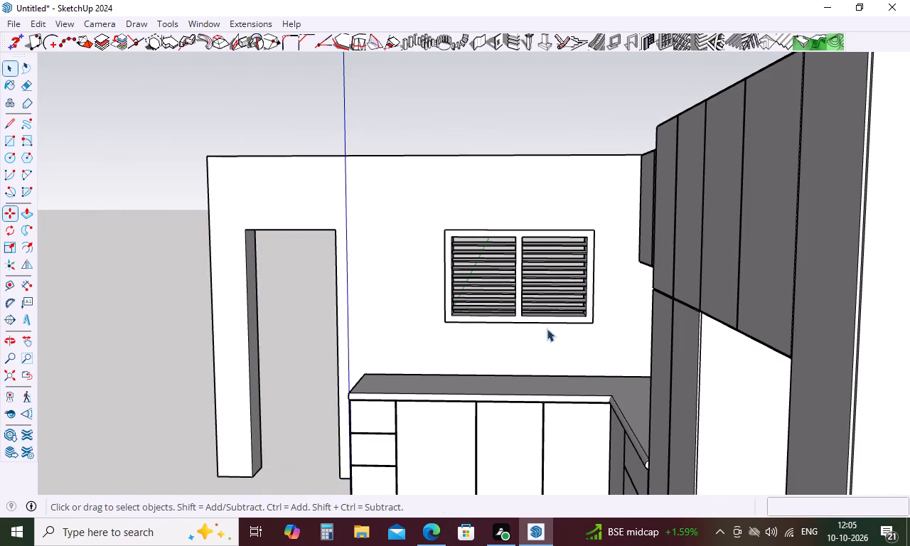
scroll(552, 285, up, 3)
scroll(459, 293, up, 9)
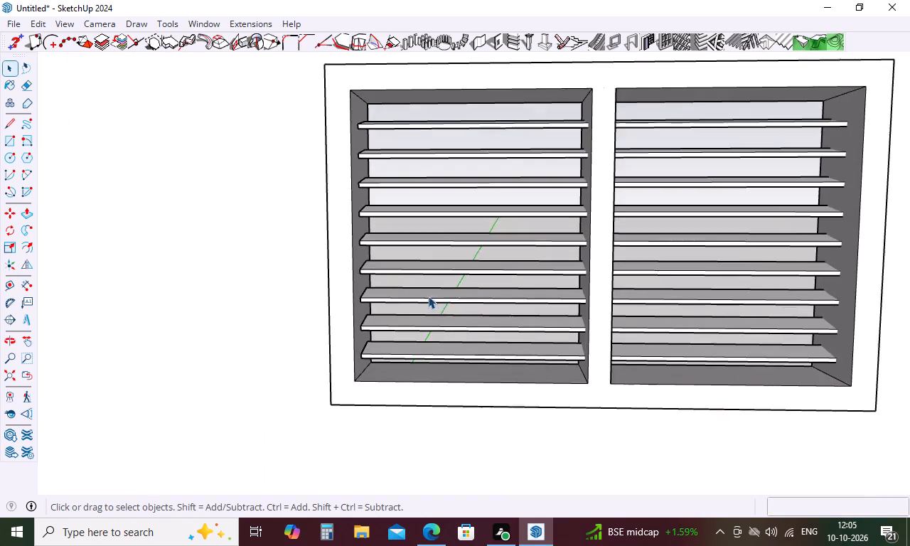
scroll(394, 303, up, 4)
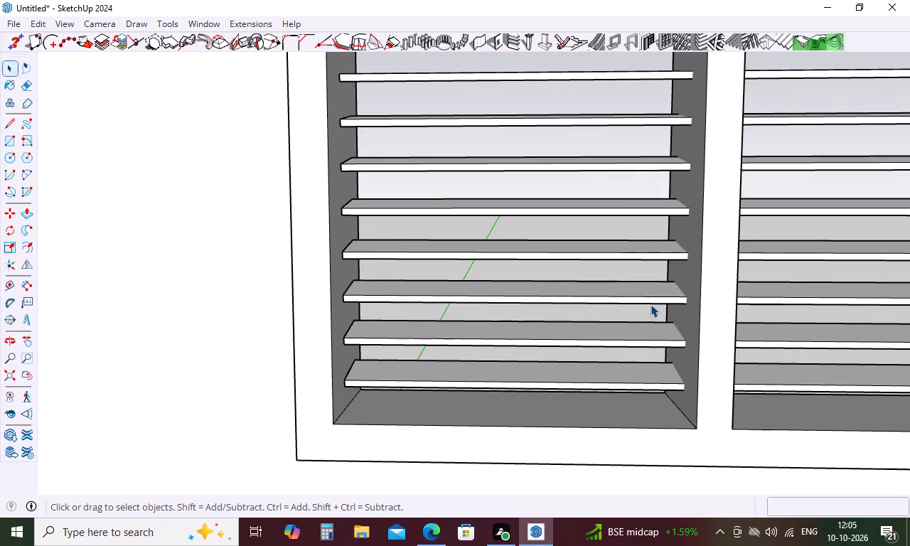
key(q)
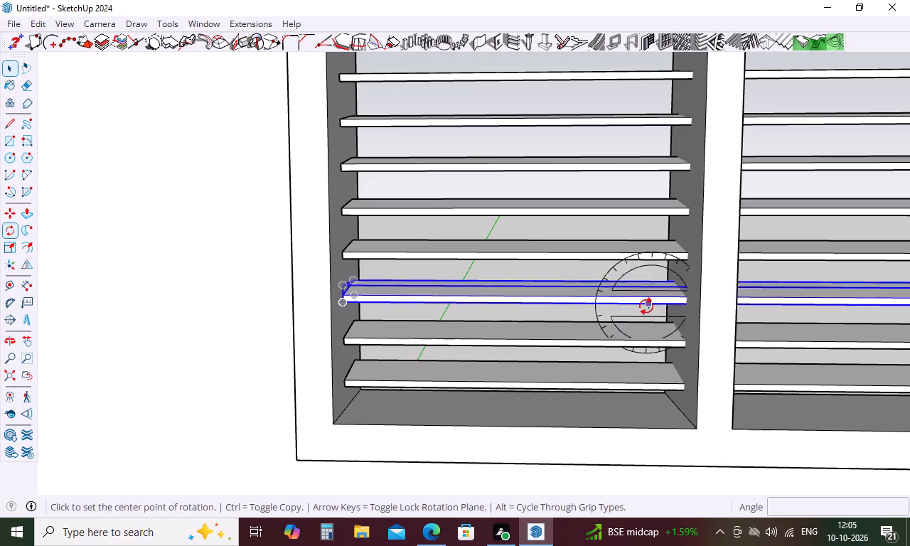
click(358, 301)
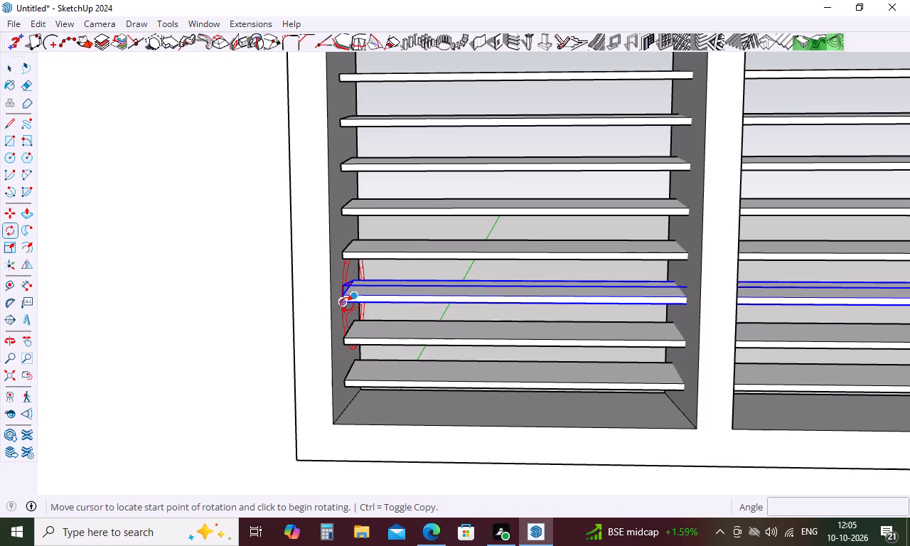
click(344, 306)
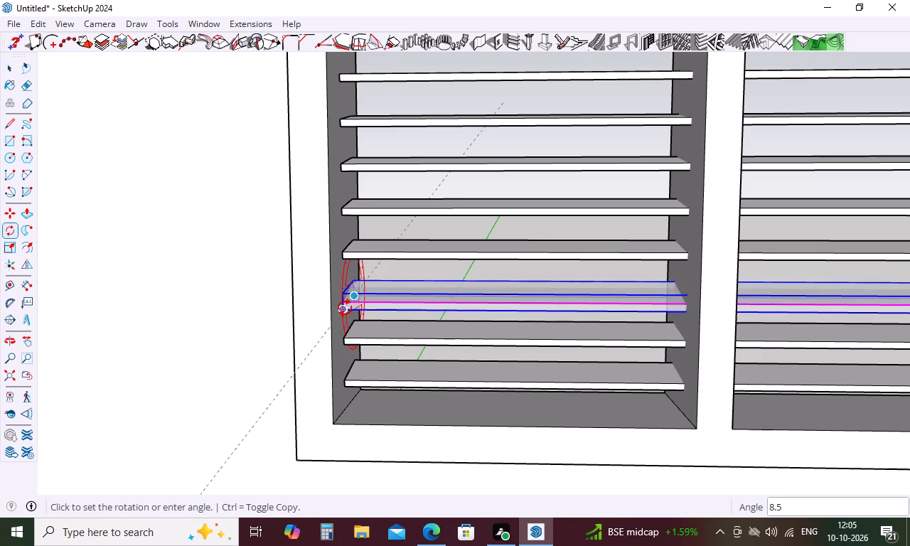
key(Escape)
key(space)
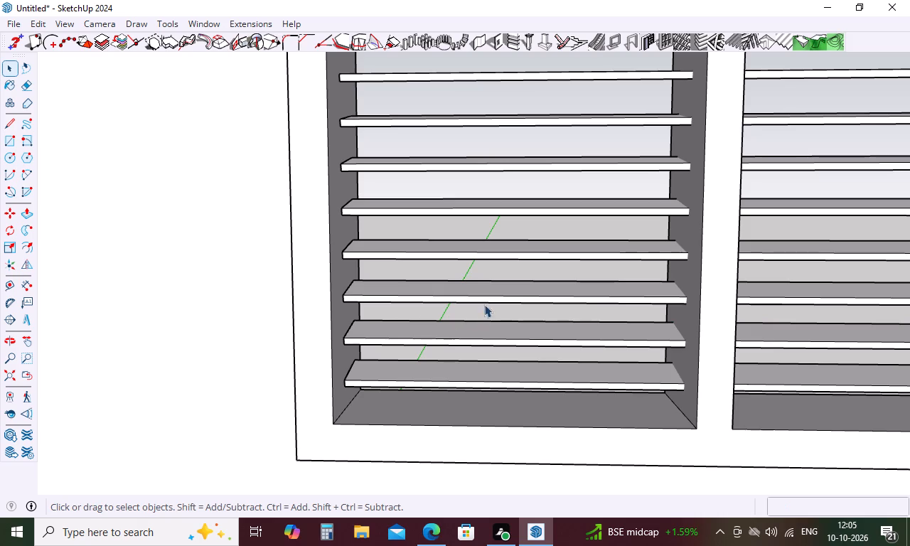
Open a slat component and rotate all its geometry about its outer end's lower front corner, tilting the rear edge slightly upward.
double_click(491, 296)
triple_click(488, 296)
click(488, 296)
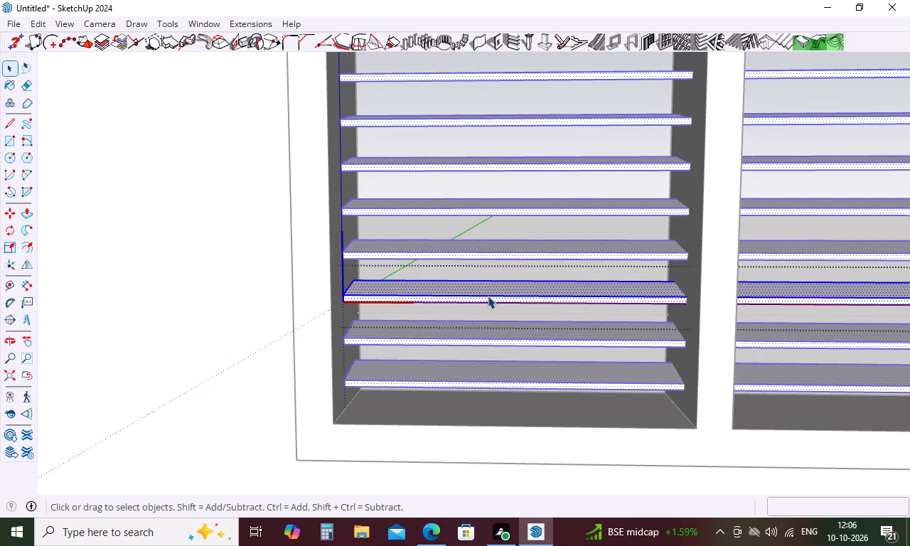
scroll(375, 301, up, 3)
middle_drag(376, 293, 282, 319)
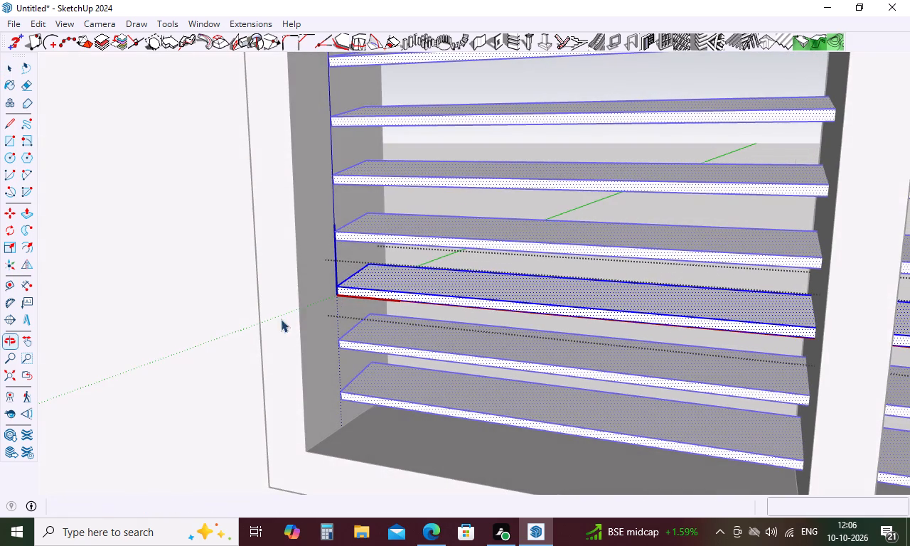
key(q)
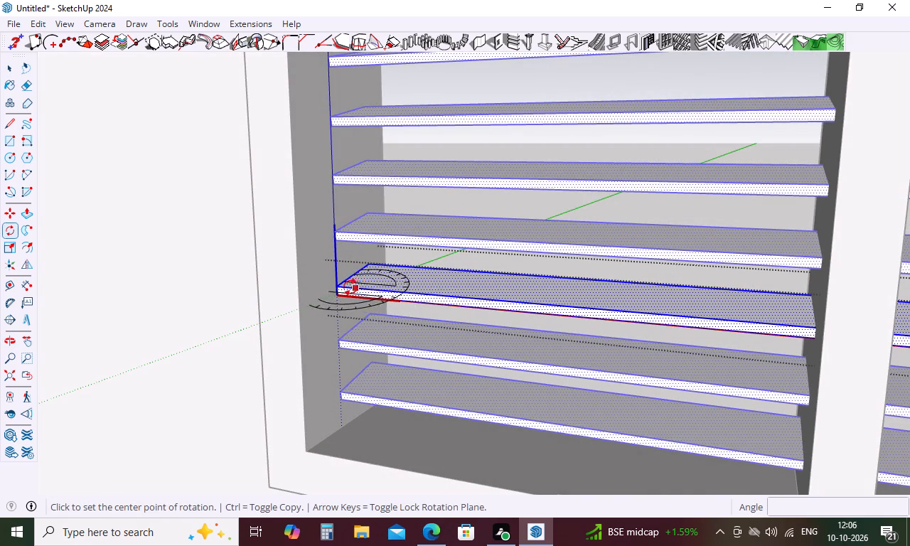
click(337, 292)
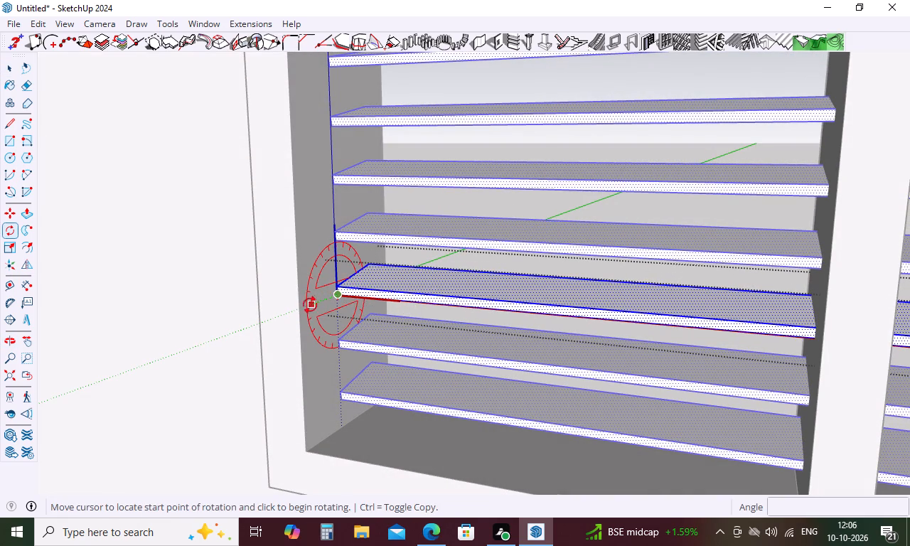
click(307, 306)
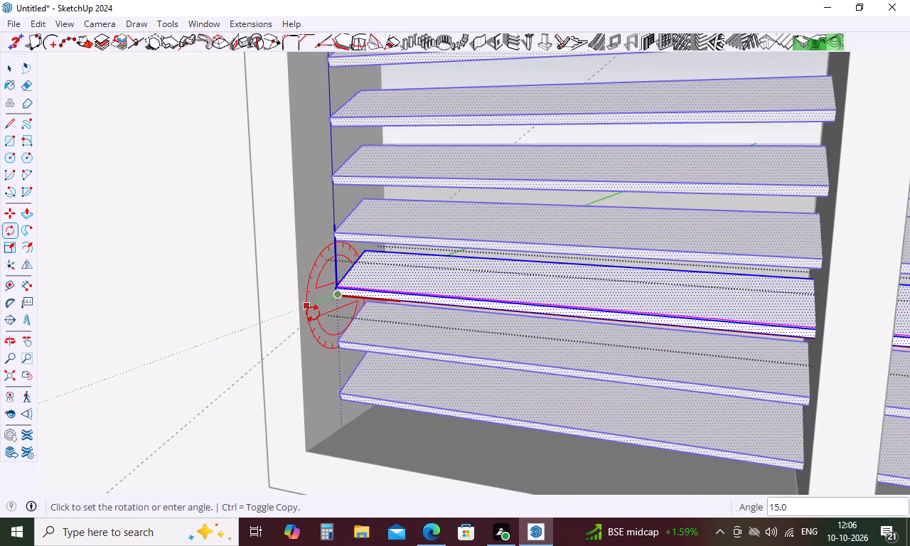
click(313, 310)
key(space)
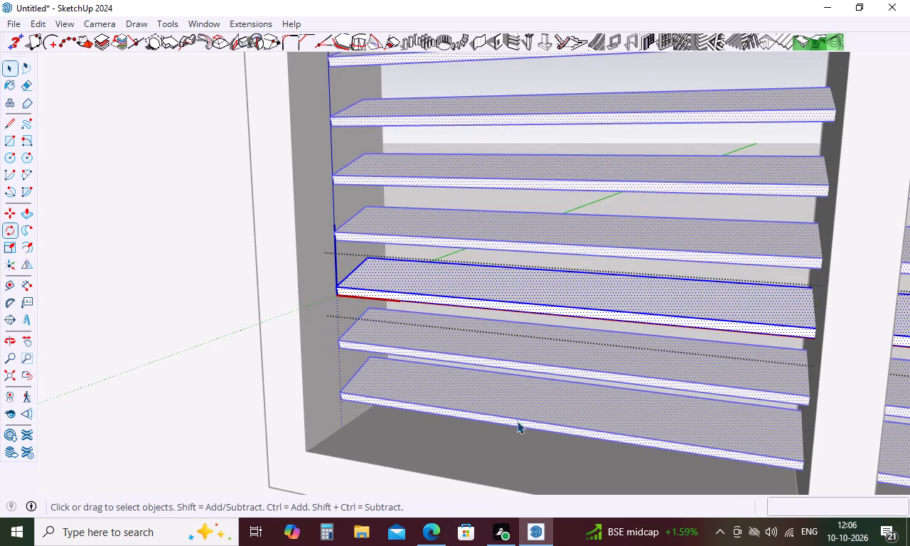
click(449, 445)
Inspect the louvred window and its fit with the back wall and adjoining cabinets from several views.
scroll(446, 297, down, 14)
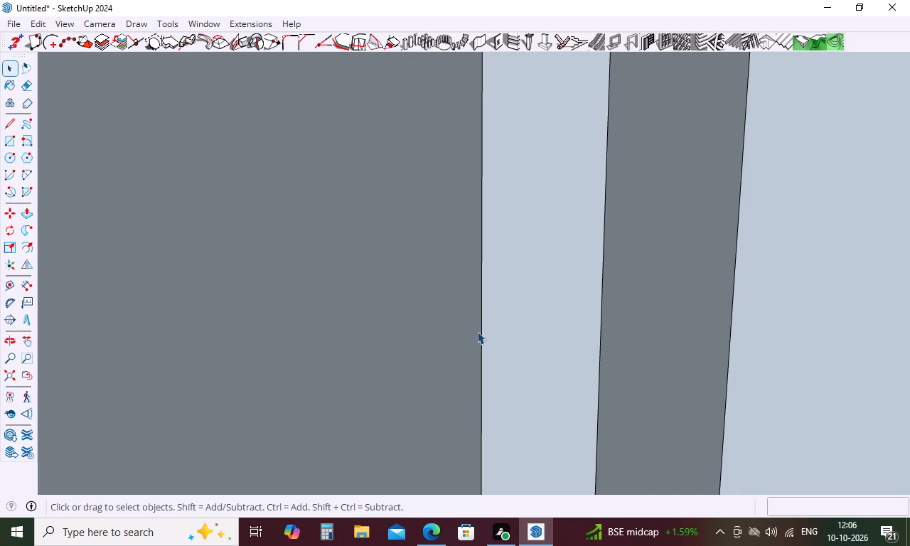
scroll(478, 330, up, 20)
scroll(478, 330, up, 4)
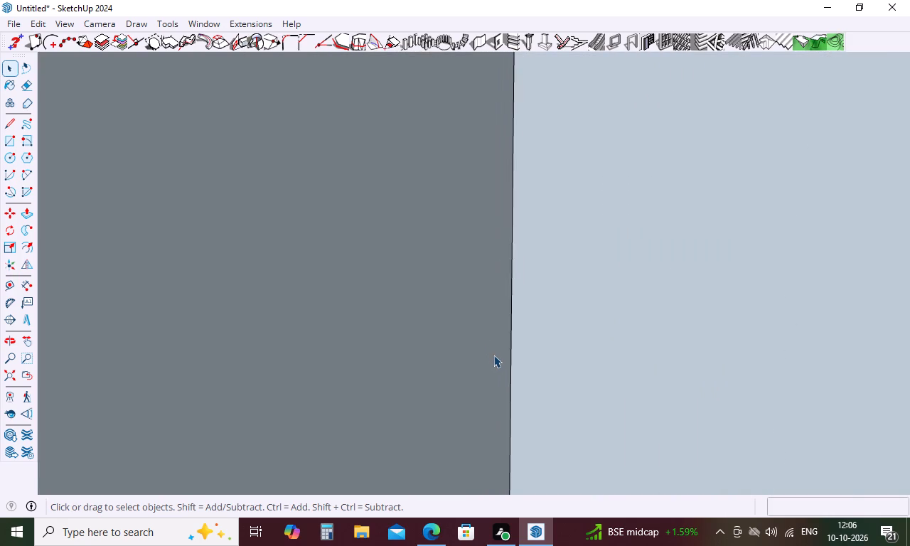
scroll(493, 355, up, 14)
middle_drag(493, 357, 549, 346)
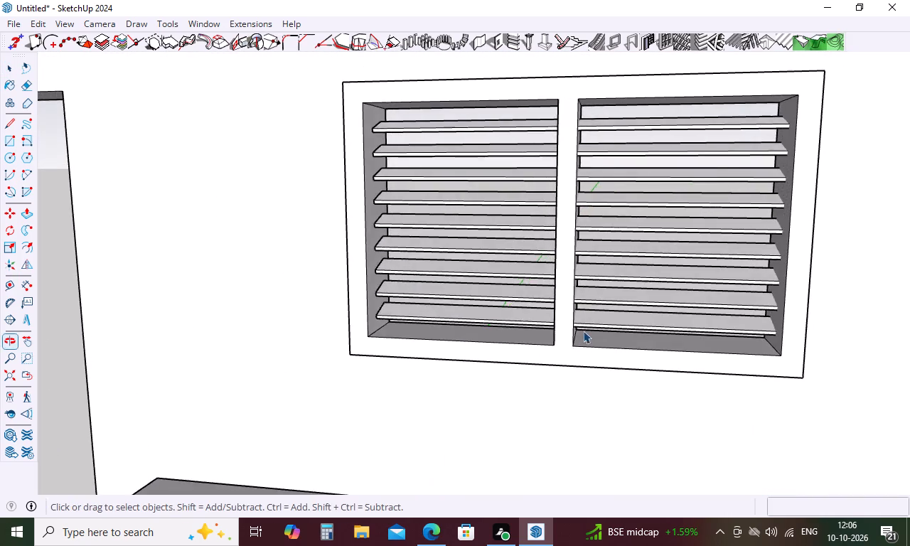
scroll(583, 331, down, 9)
scroll(606, 306, up, 12)
scroll(356, 161, down, 11)
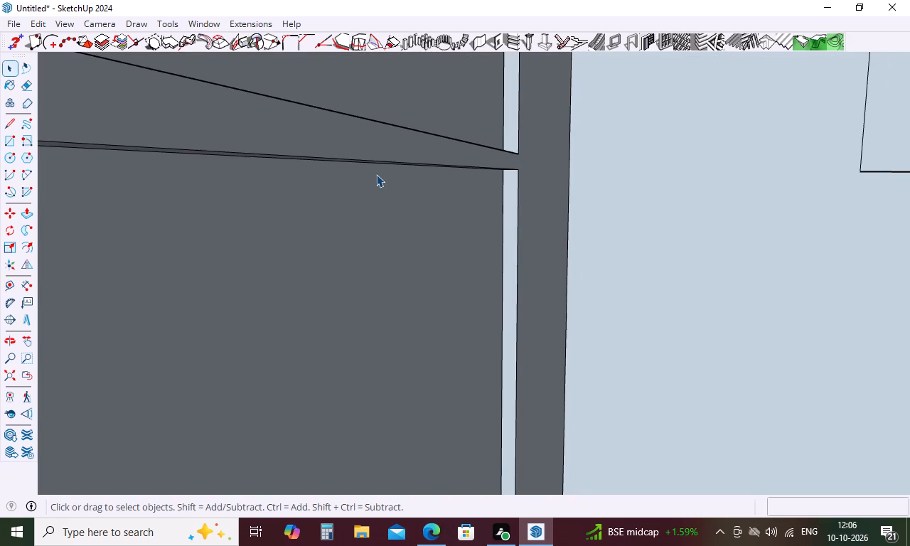
middle_drag(376, 174, 528, 171)
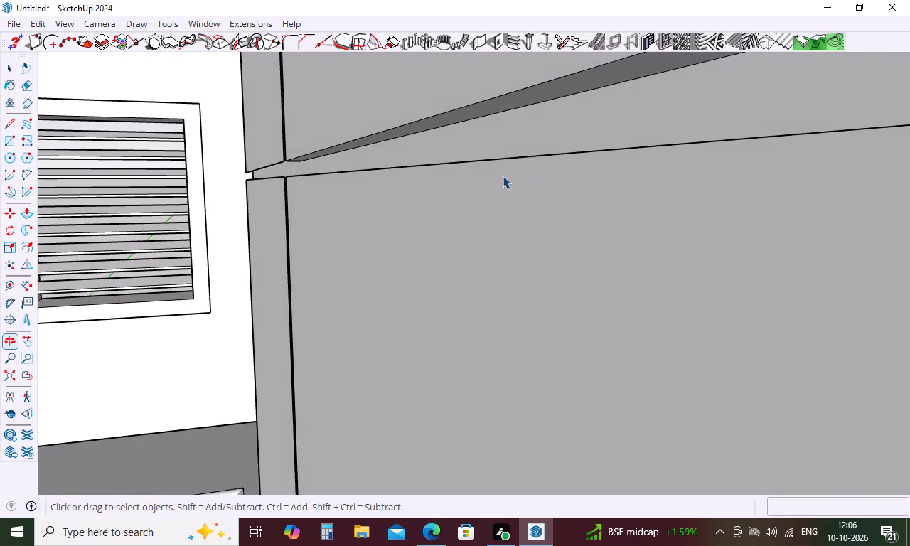
scroll(435, 166, down, 10)
scroll(324, 184, down, 18)
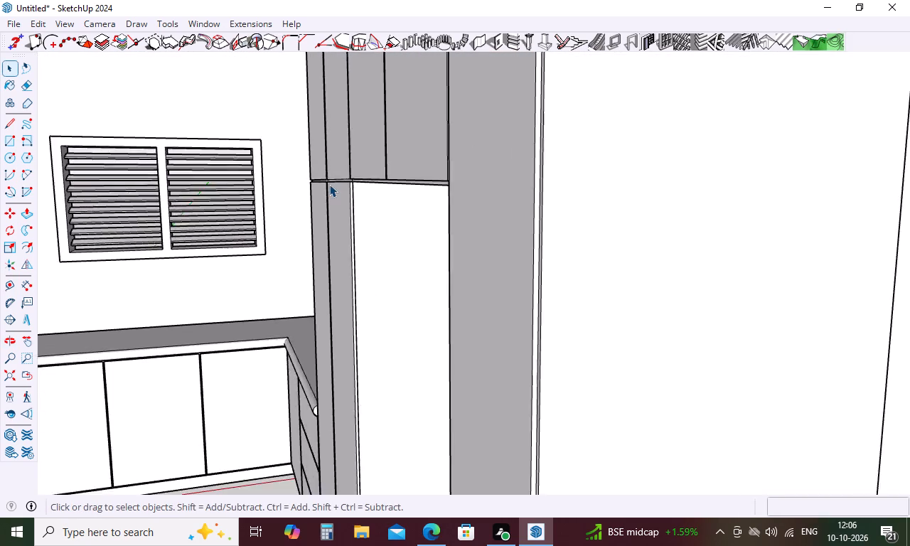
scroll(329, 184, down, 9)
scroll(223, 169, up, 9)
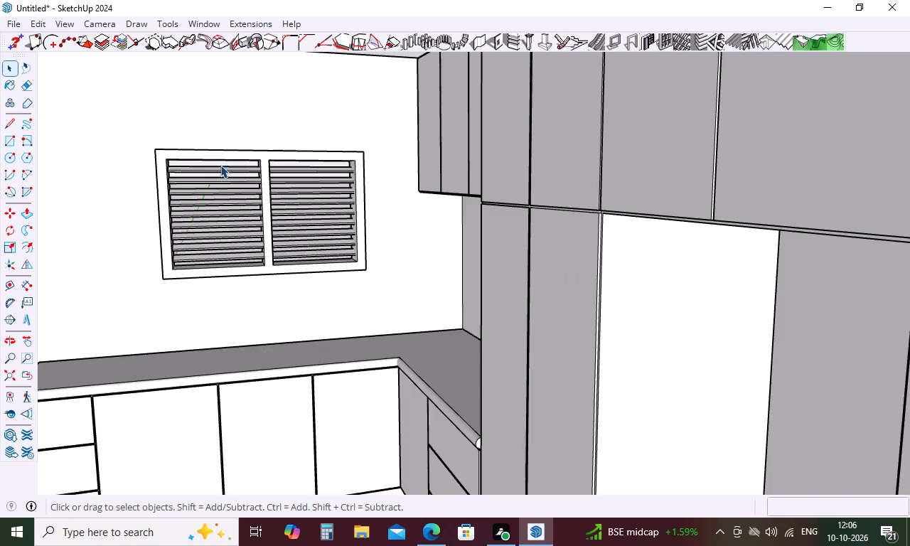
scroll(220, 165, up, 4)
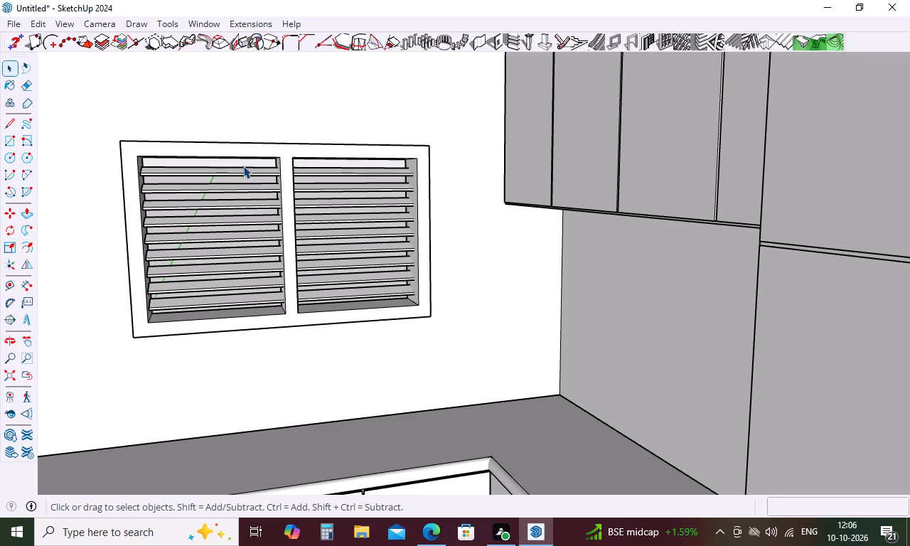